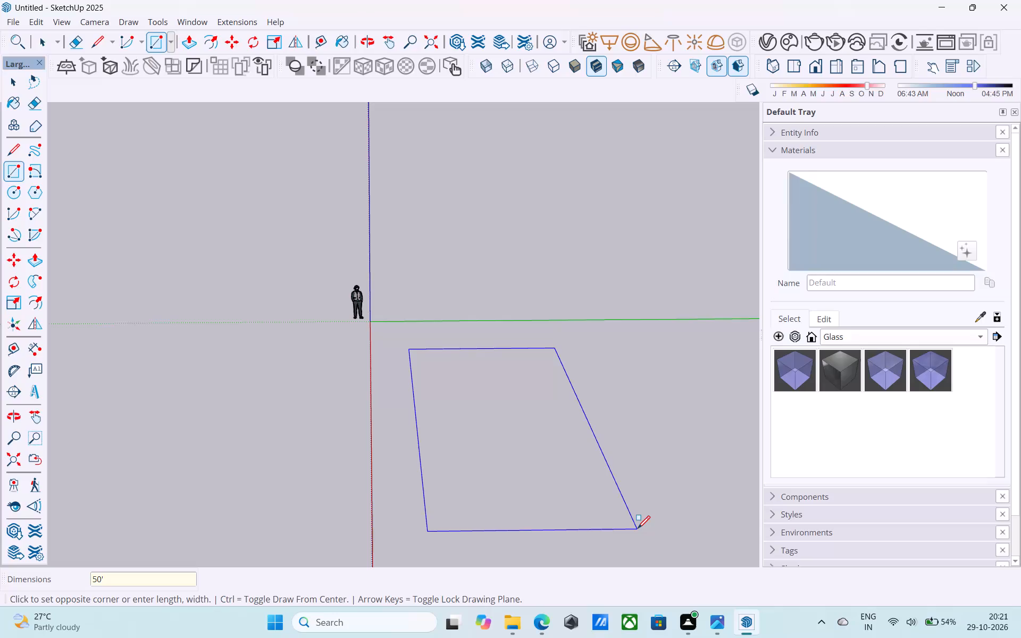
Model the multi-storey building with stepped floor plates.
Finish the ground rectangle at 50' by 50'.
text(,50')
key(Return)
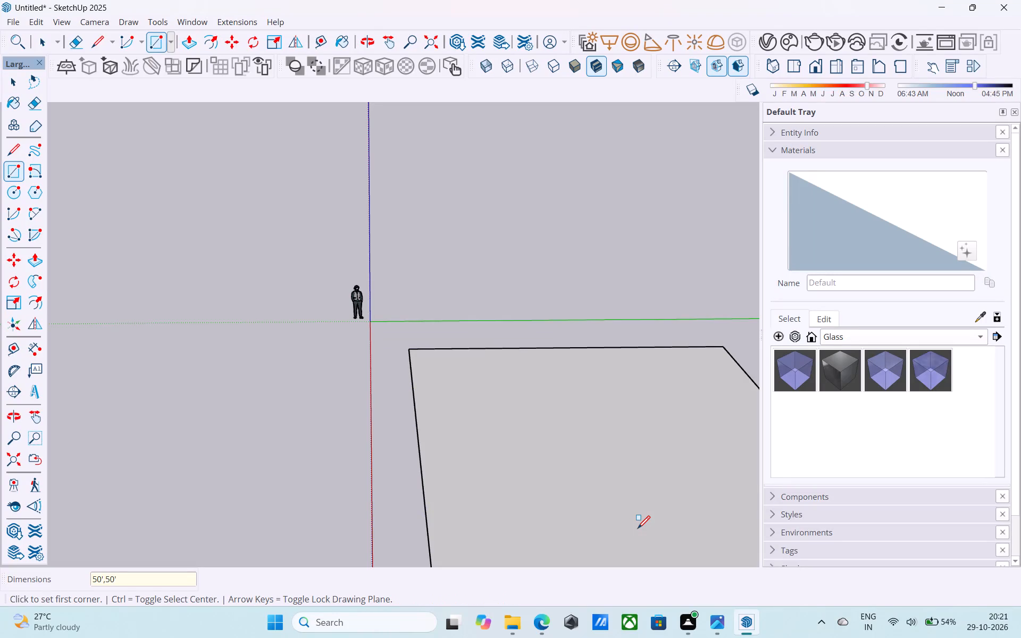
Push/Pull the square face upward 2' to form a slab.
scroll(638, 530, up, 1)
scroll(409, 375, down, 13)
middle_drag(351, 348, 401, 463)
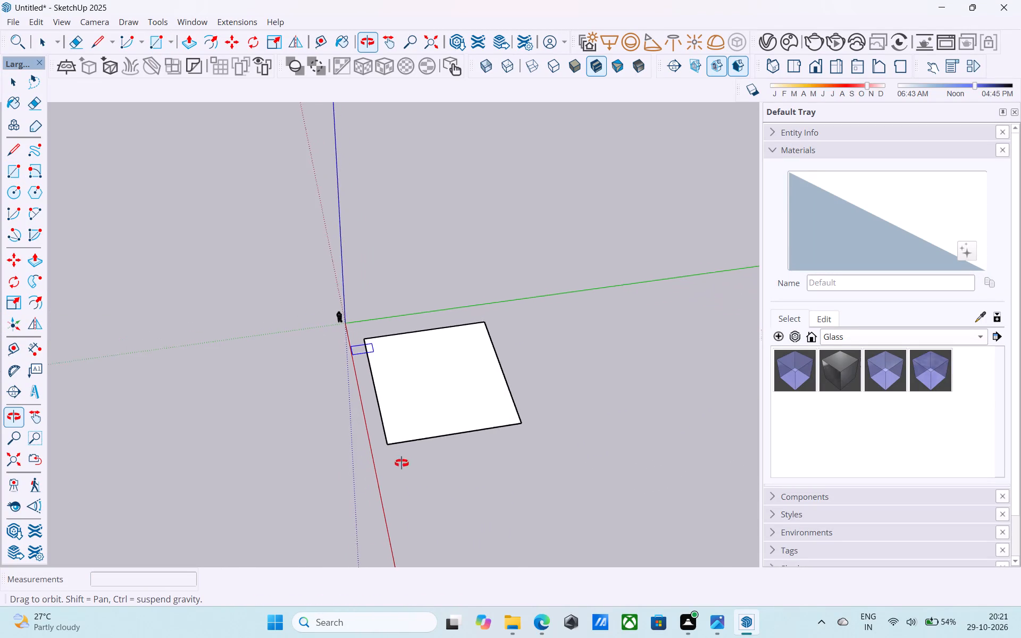
middle_drag(401, 463, 403, 471)
scroll(494, 408, up, 5)
key(space)
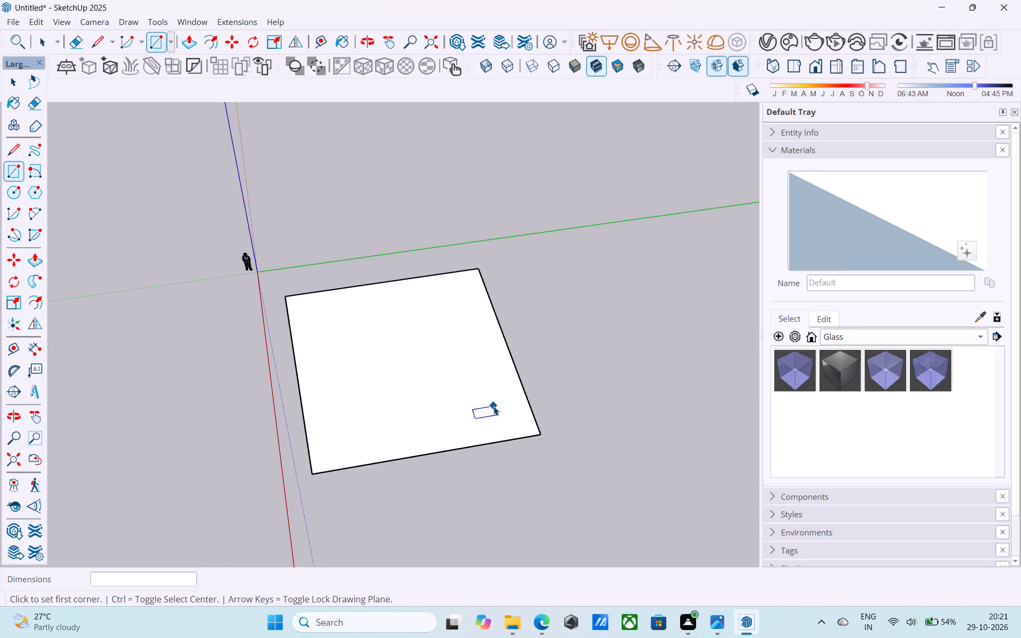
click(492, 406)
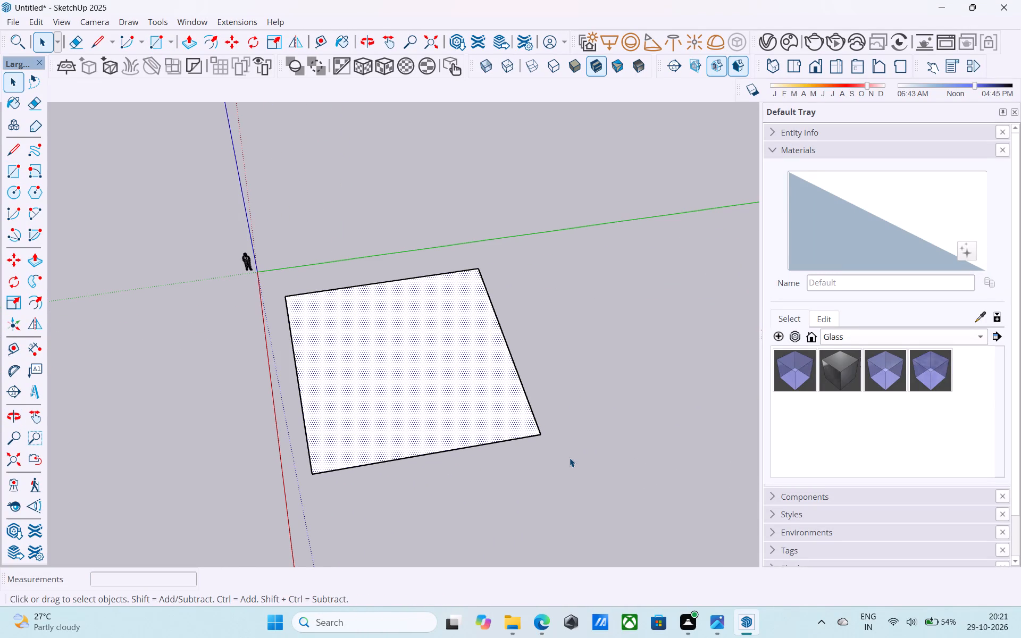
key(p)
click(476, 391)
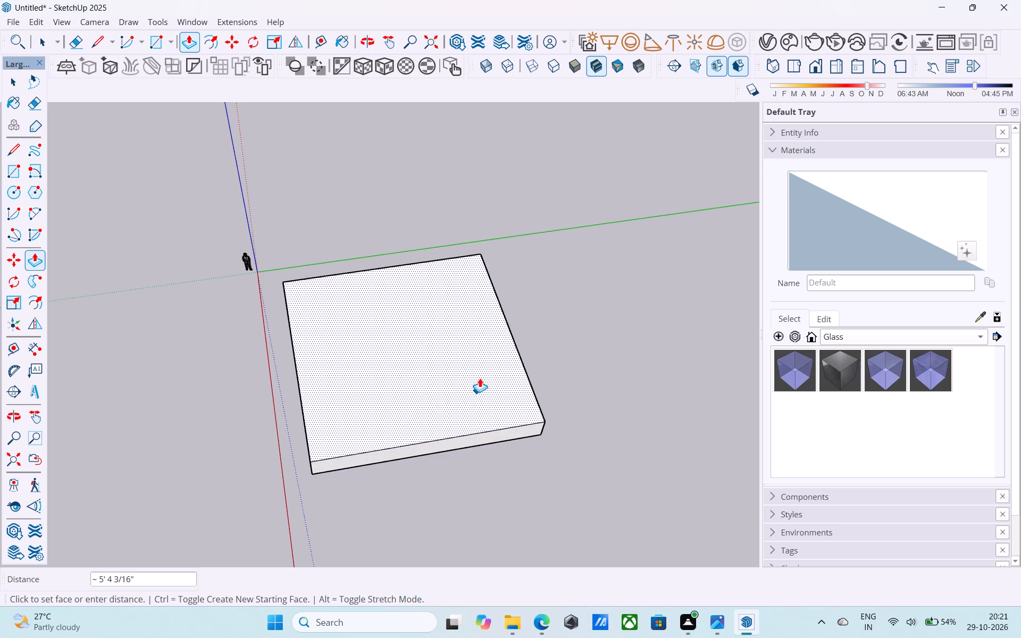
text(2')
key(Return)
key(space)
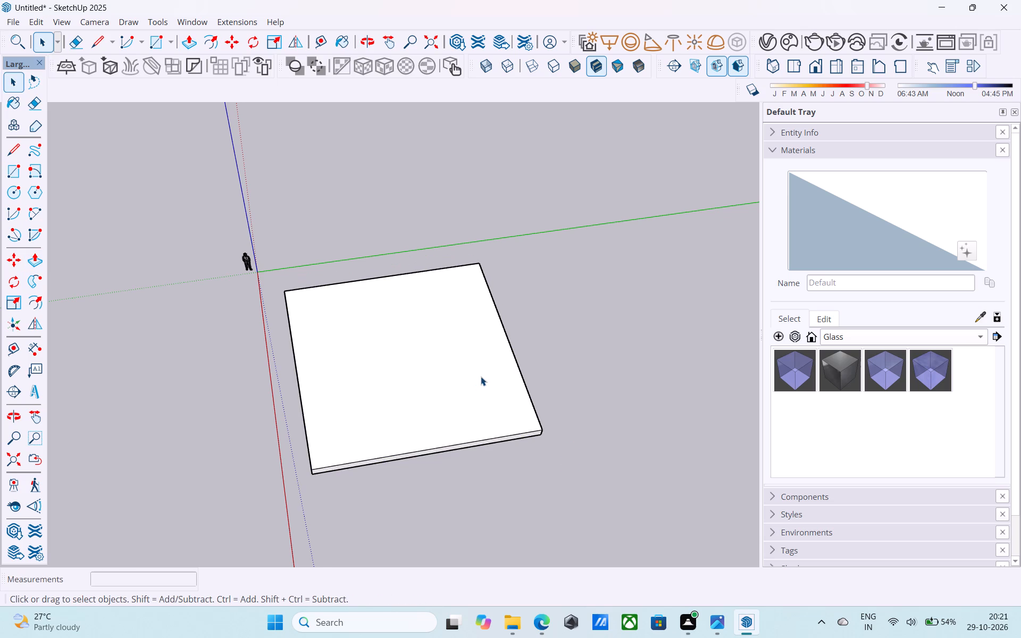
Select all of the slab's connected geometry and make it a group.
scroll(488, 376, down, 8)
middle_drag(505, 505, 518, 477)
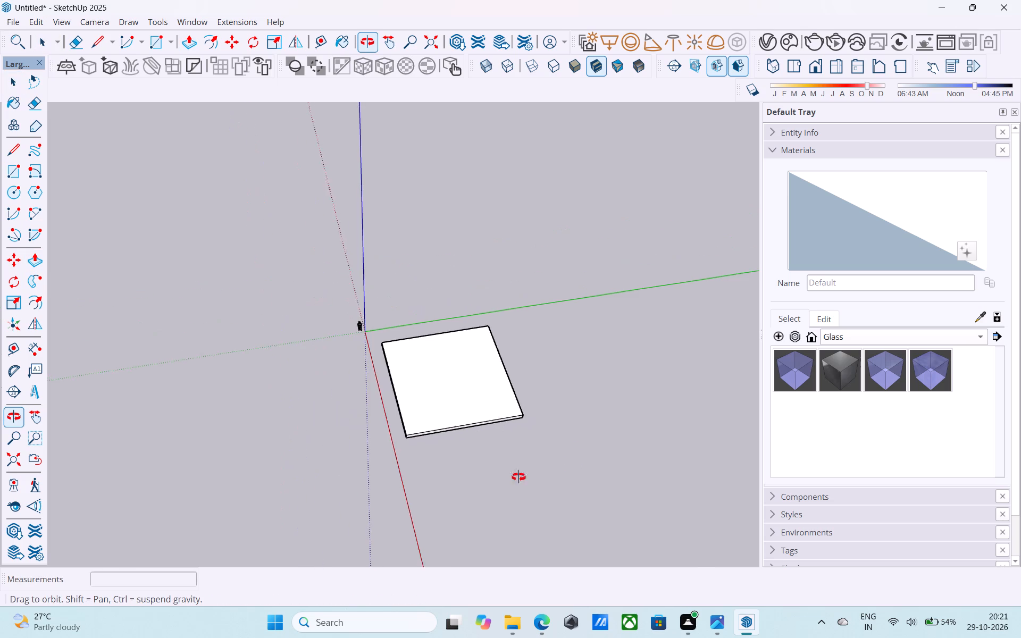
middle_drag(518, 477, 809, 375)
middle_drag(574, 478, 572, 434)
scroll(466, 301, up, 5)
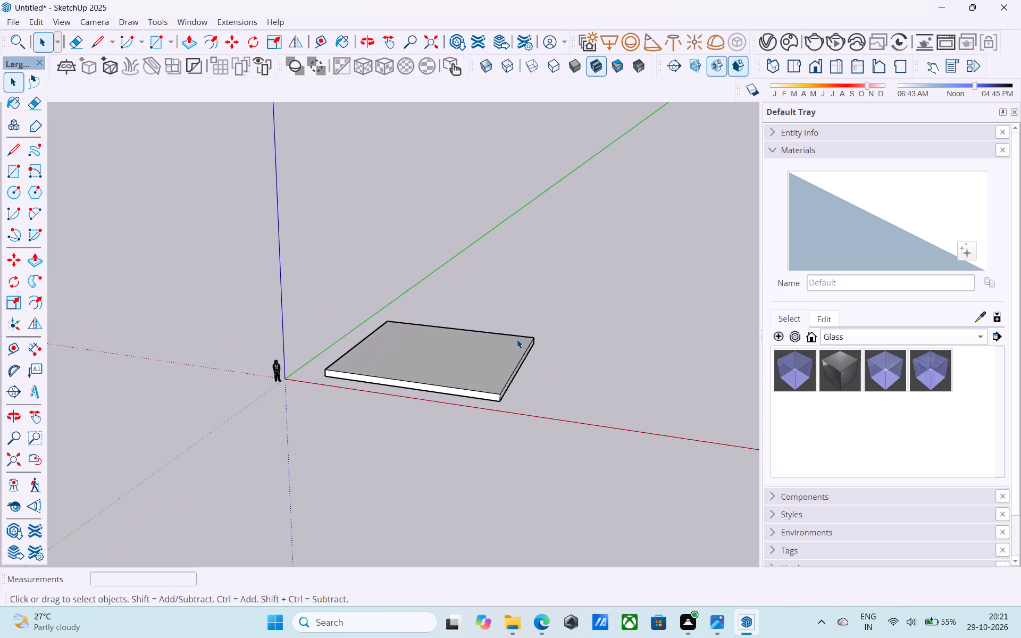
middle_drag(517, 339, 242, 404)
scroll(455, 284, up, 1)
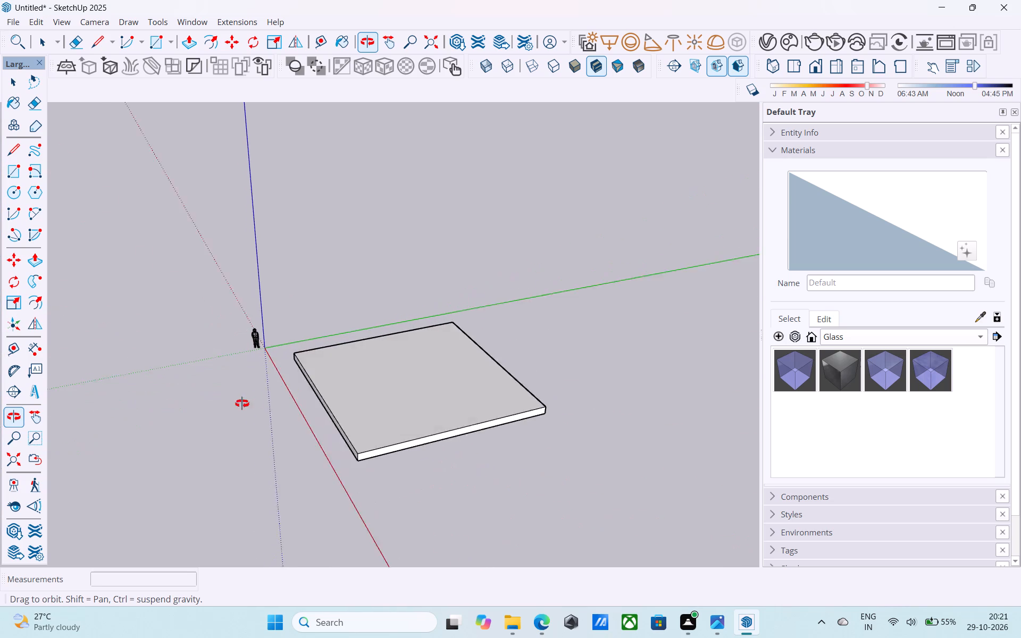
middle_drag(242, 404, 238, 406)
triple_click(388, 400)
right_click(388, 399)
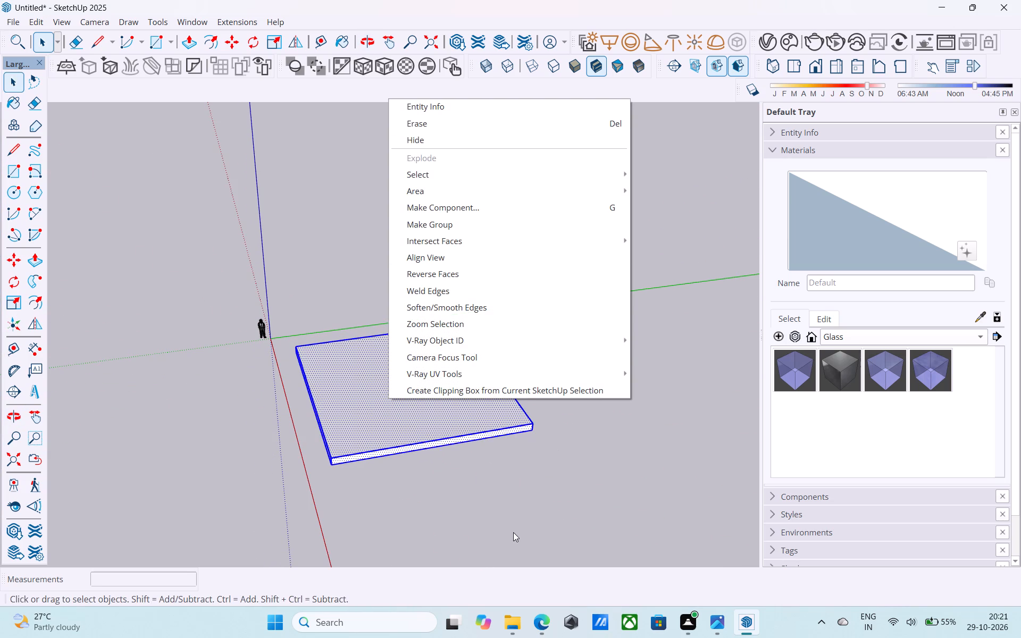
click(497, 489)
middle_drag(454, 410, 331, 446)
triple_click(351, 432)
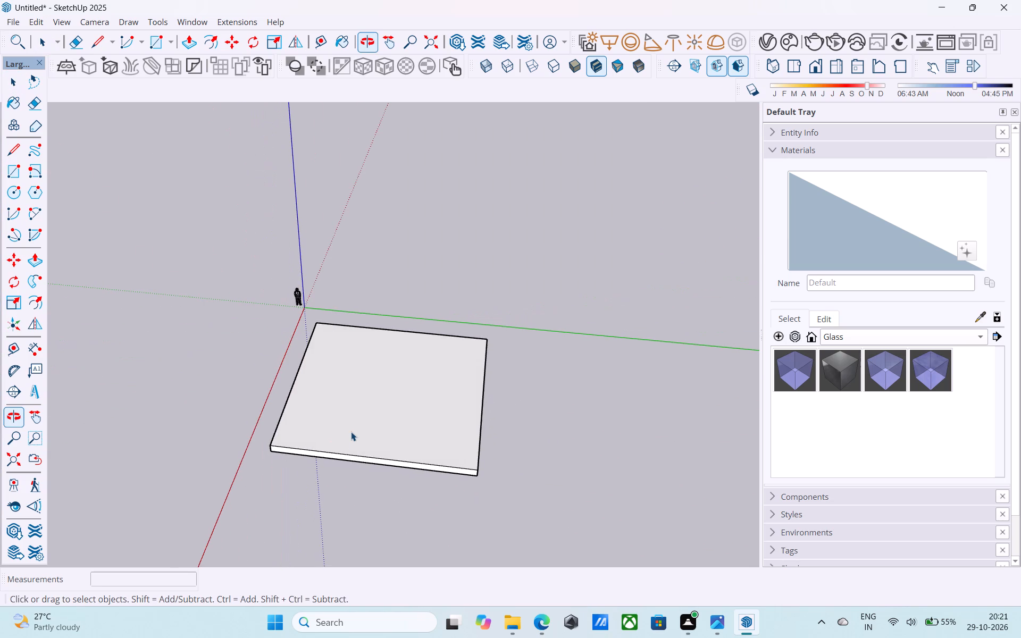
right_click(351, 432)
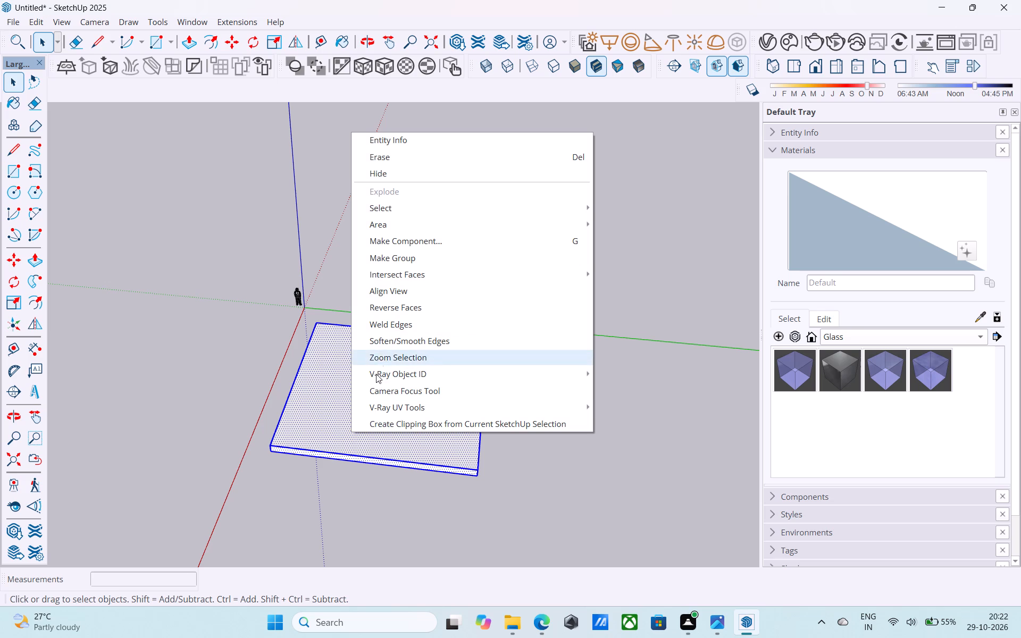
triple_click(316, 427)
right_click(316, 426)
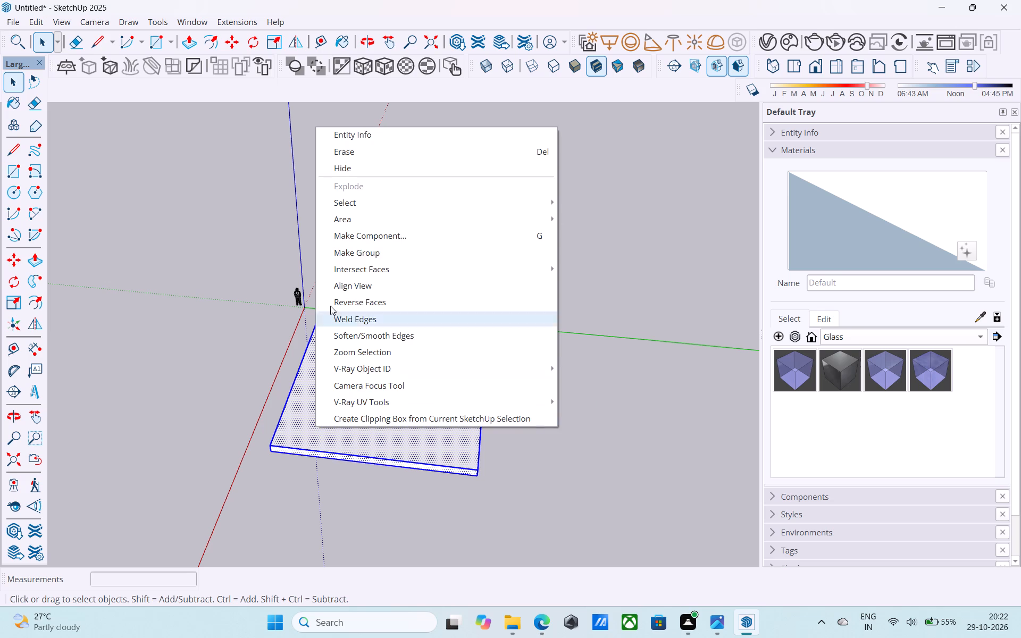
click(358, 249)
Open the slab group and draw a 50' centre line across its top face, parallel to the red axis, between opposite edge midpoints.
middle_drag(490, 396, 591, 342)
double_click(456, 403)
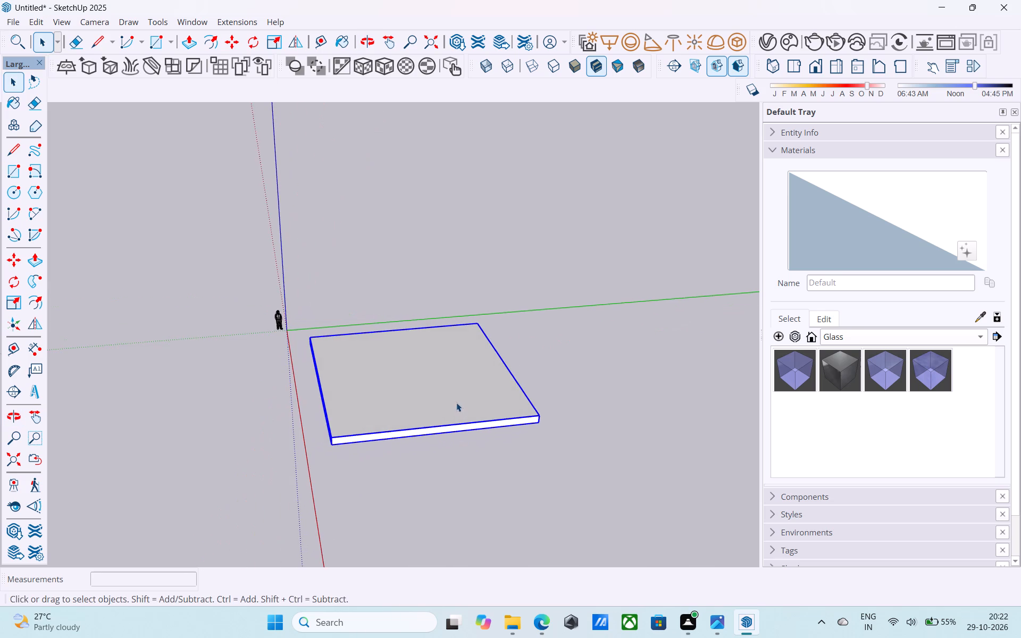
scroll(450, 404, up, 4)
middle_drag(419, 426, 680, 432)
scroll(588, 456, up, 3)
middle_drag(582, 430, 515, 549)
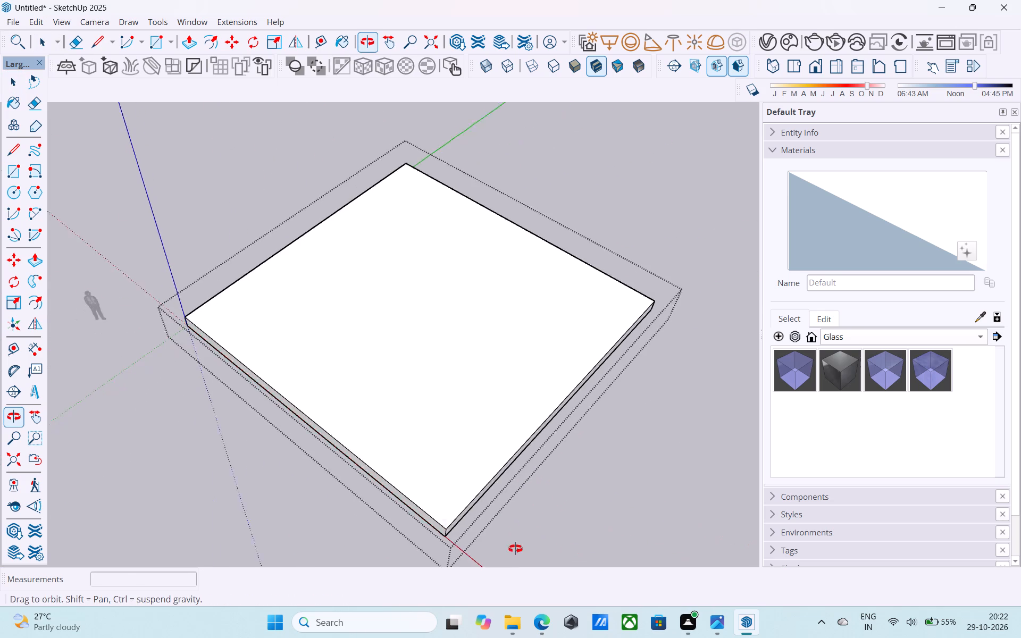
middle_drag(515, 549, 515, 544)
scroll(535, 454, up, 1)
key(l)
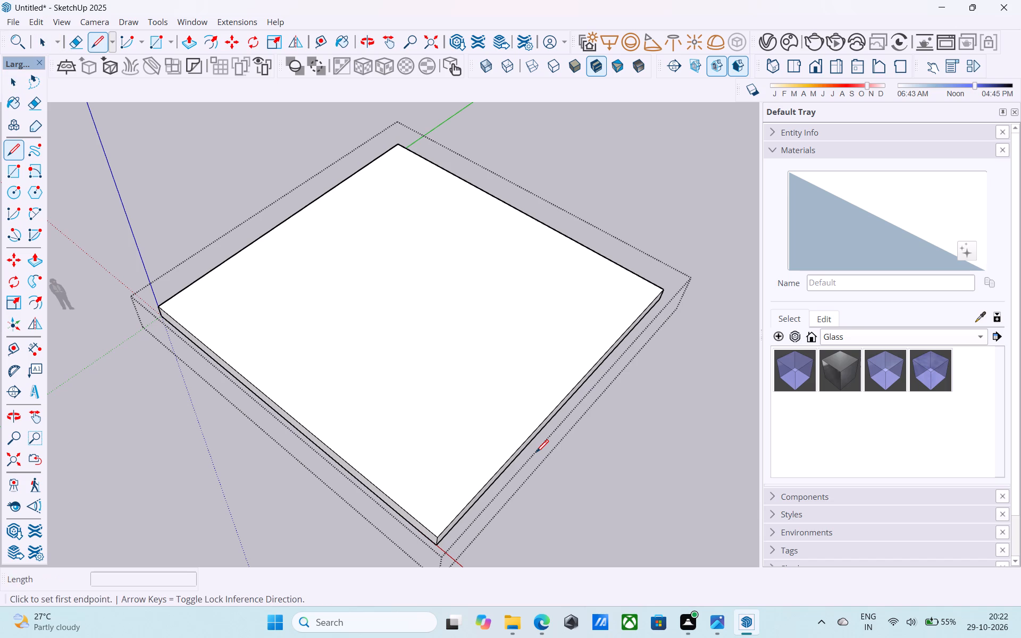
middle_drag(536, 452, 422, 436)
scroll(530, 445, up, 1)
click(520, 444)
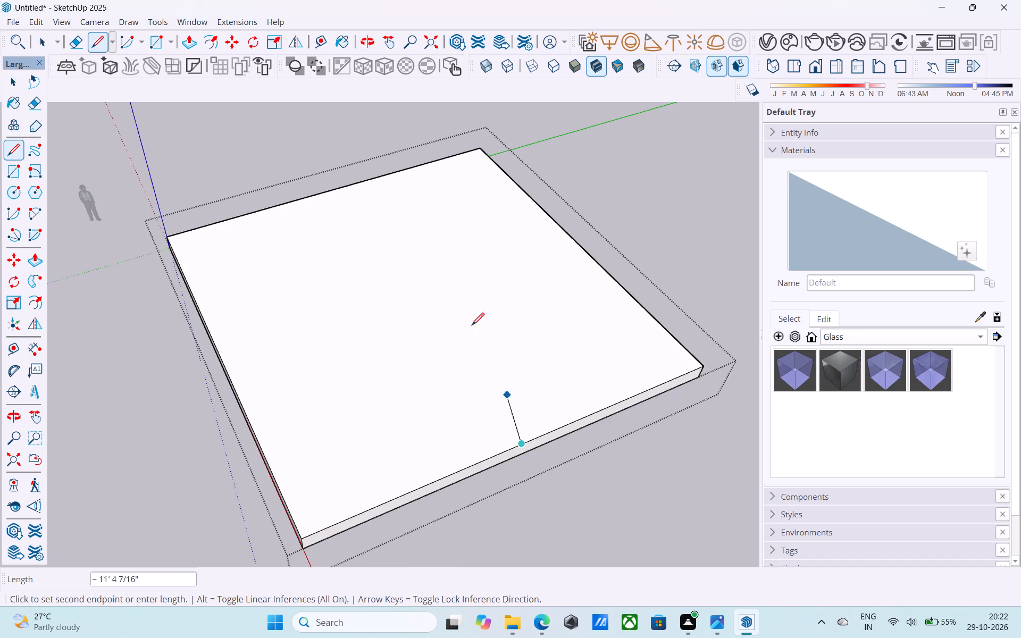
click(335, 190)
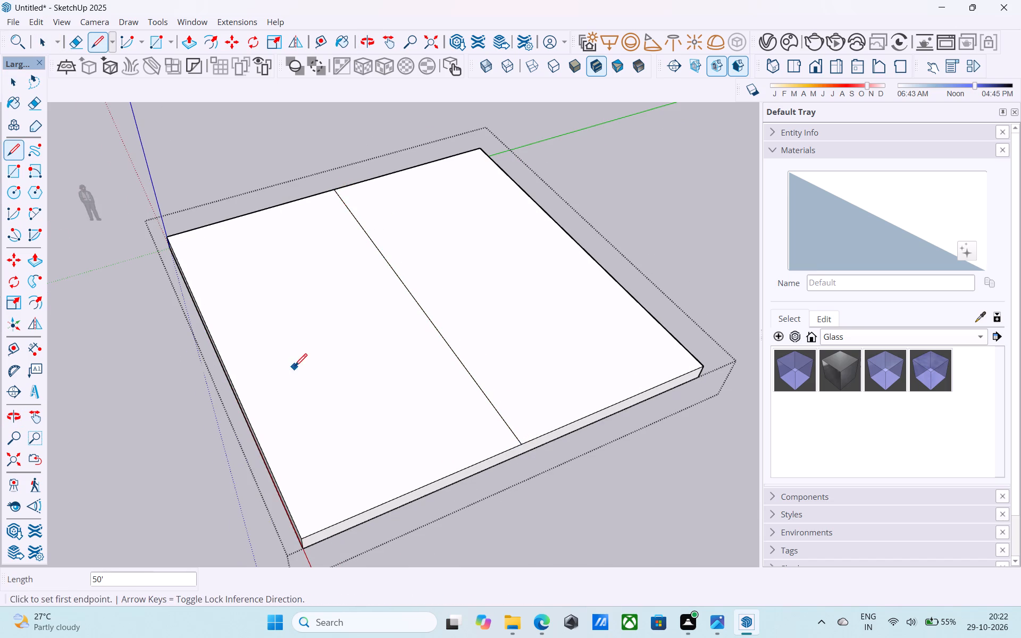
Draw a second 50' centre line across the slab's top along the green axis, dividing the face into four quarters.
middle_drag(296, 361, 451, 314)
click(286, 388)
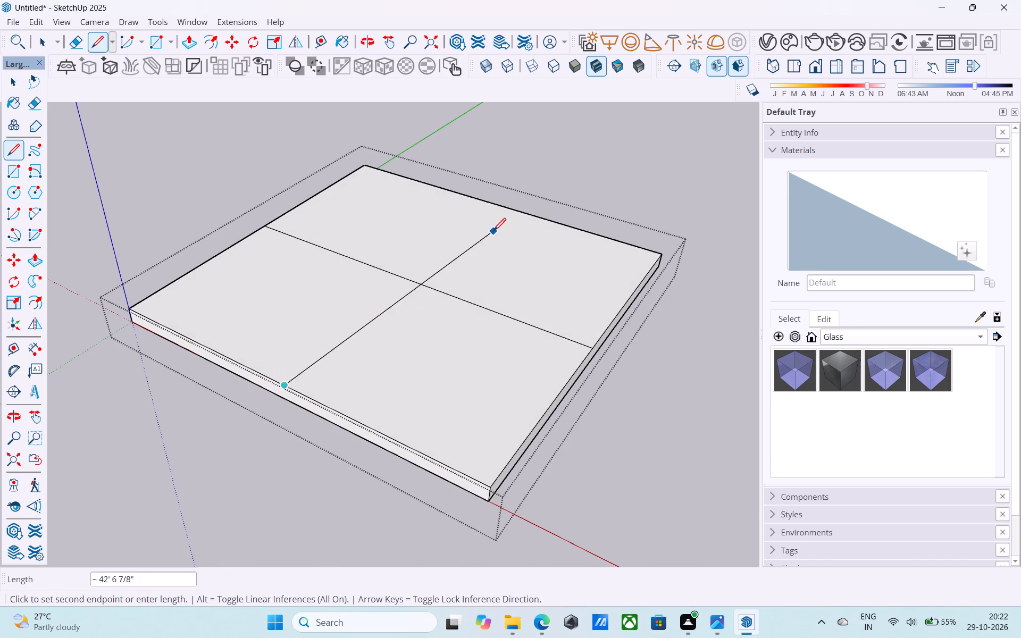
middle_drag(493, 231, 1, 332)
scroll(46, 352, down, 5)
middle_drag(418, 468, 341, 281)
scroll(389, 307, up, 4)
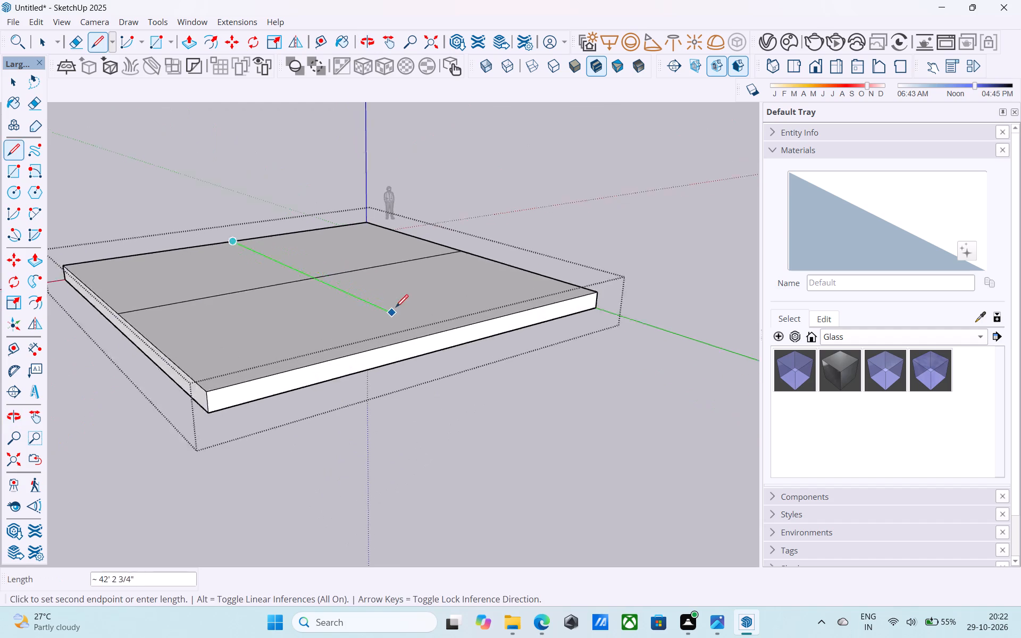
click(445, 338)
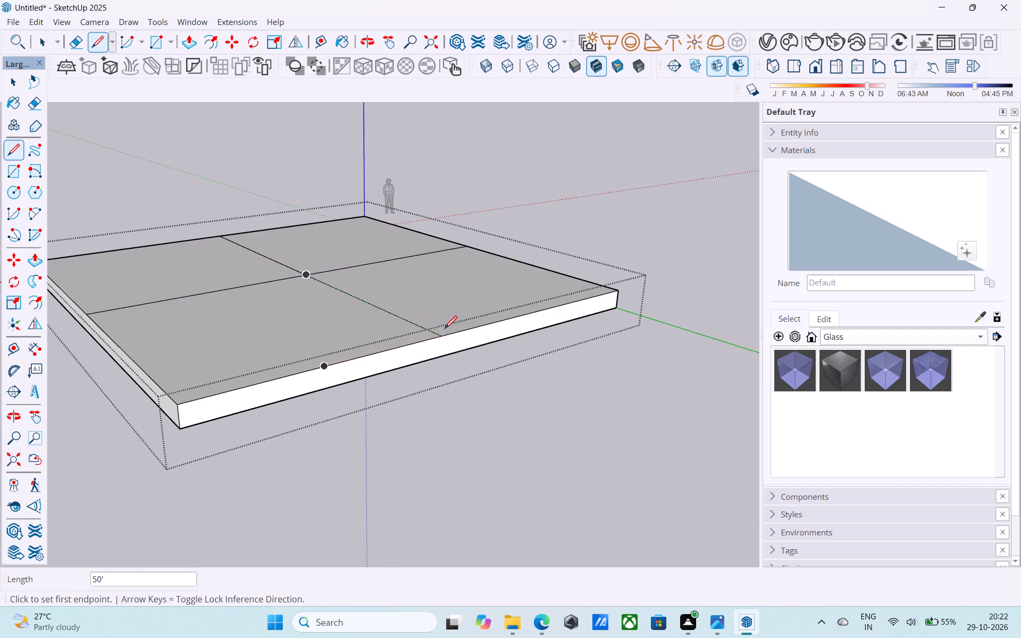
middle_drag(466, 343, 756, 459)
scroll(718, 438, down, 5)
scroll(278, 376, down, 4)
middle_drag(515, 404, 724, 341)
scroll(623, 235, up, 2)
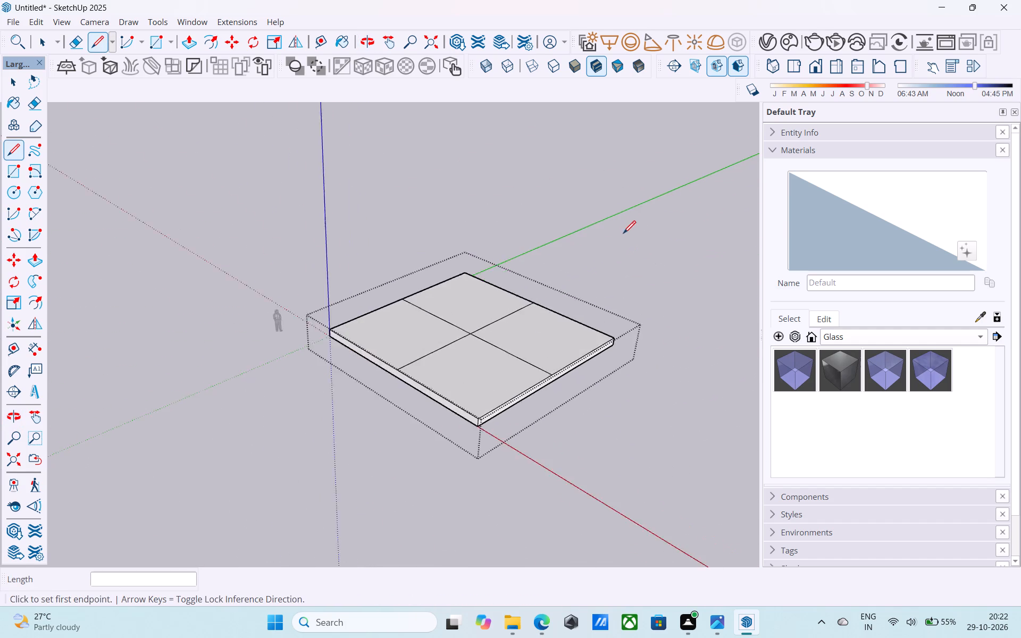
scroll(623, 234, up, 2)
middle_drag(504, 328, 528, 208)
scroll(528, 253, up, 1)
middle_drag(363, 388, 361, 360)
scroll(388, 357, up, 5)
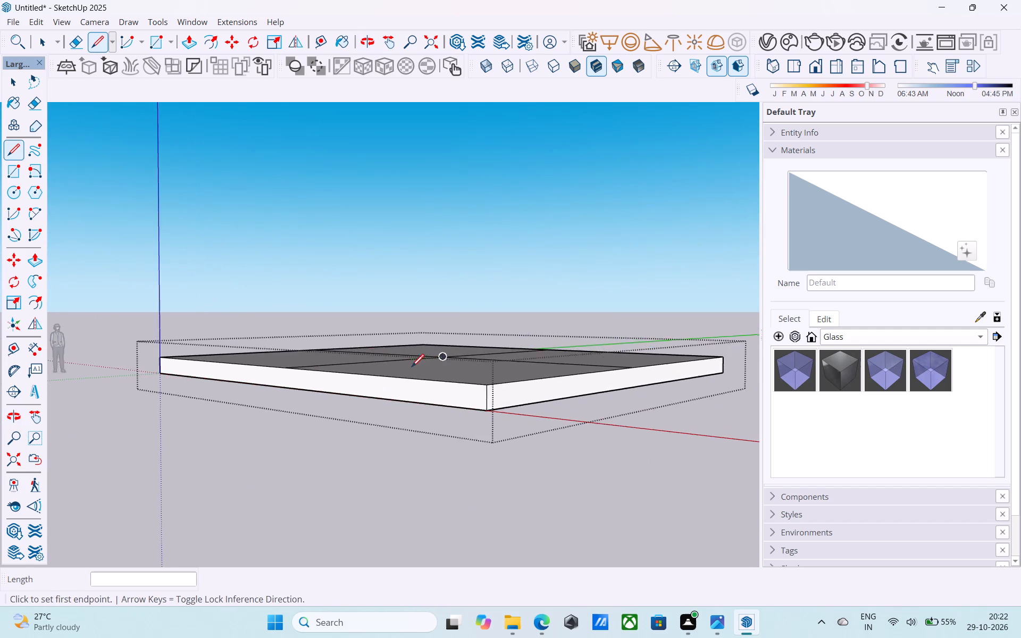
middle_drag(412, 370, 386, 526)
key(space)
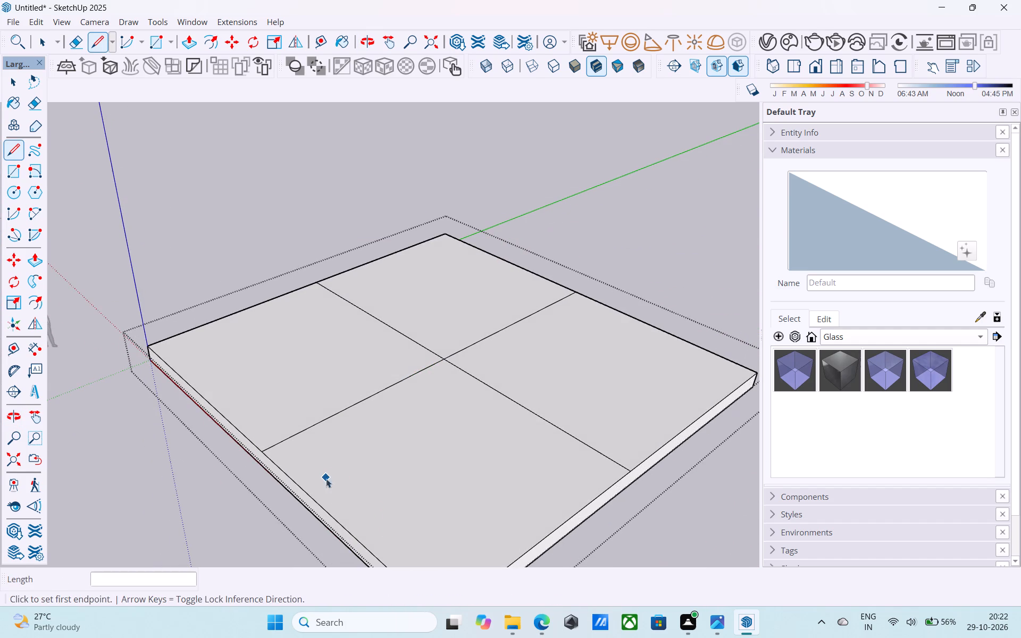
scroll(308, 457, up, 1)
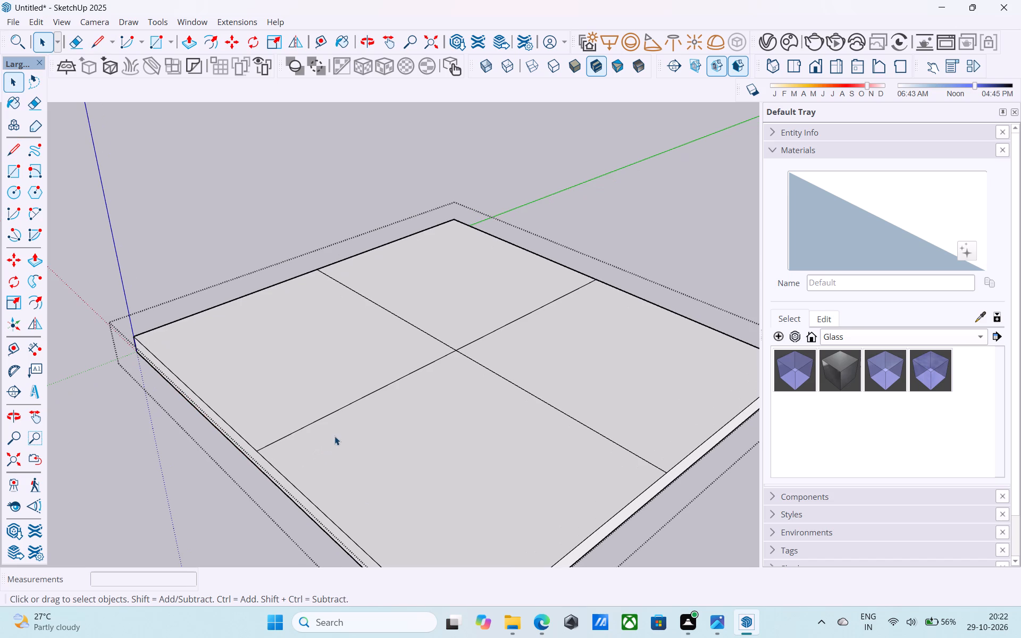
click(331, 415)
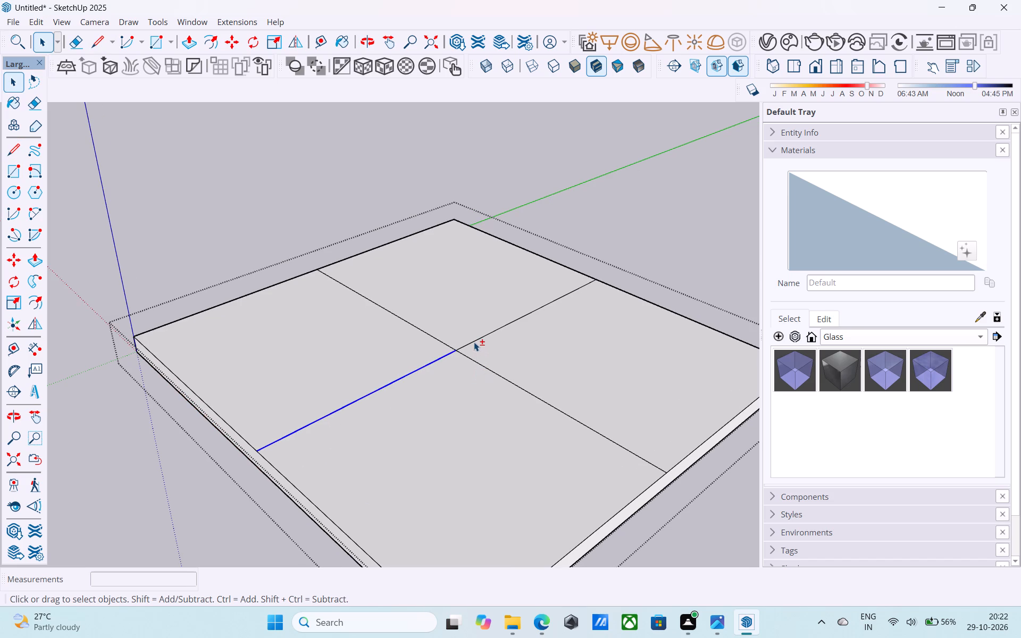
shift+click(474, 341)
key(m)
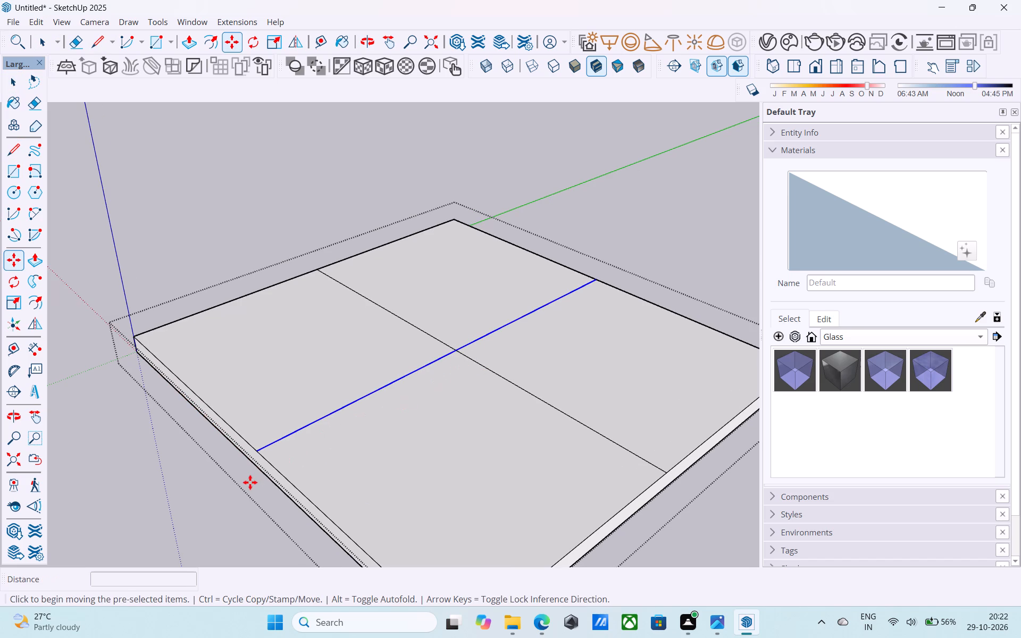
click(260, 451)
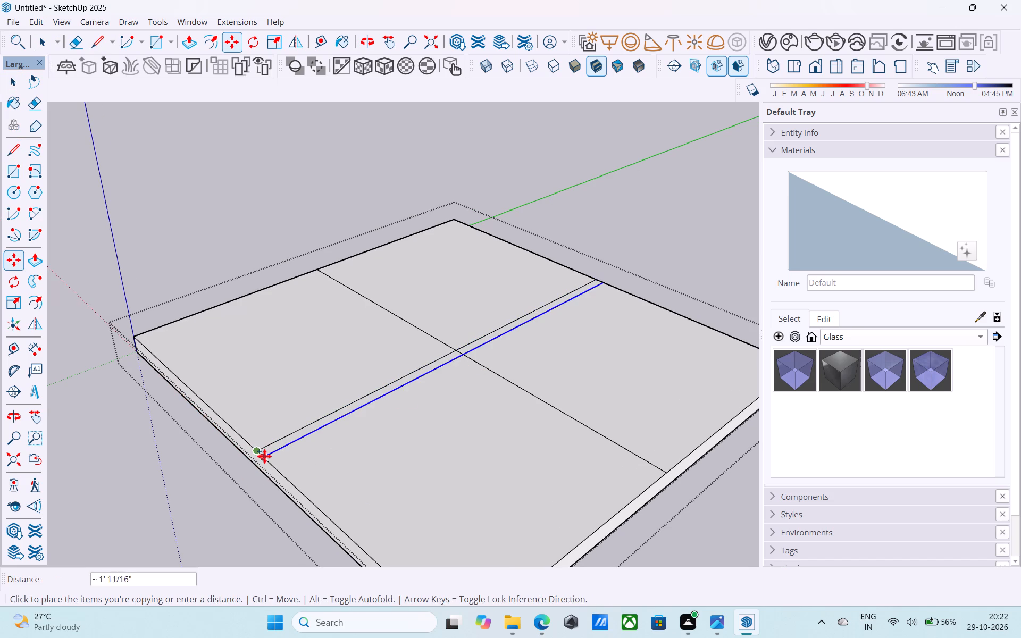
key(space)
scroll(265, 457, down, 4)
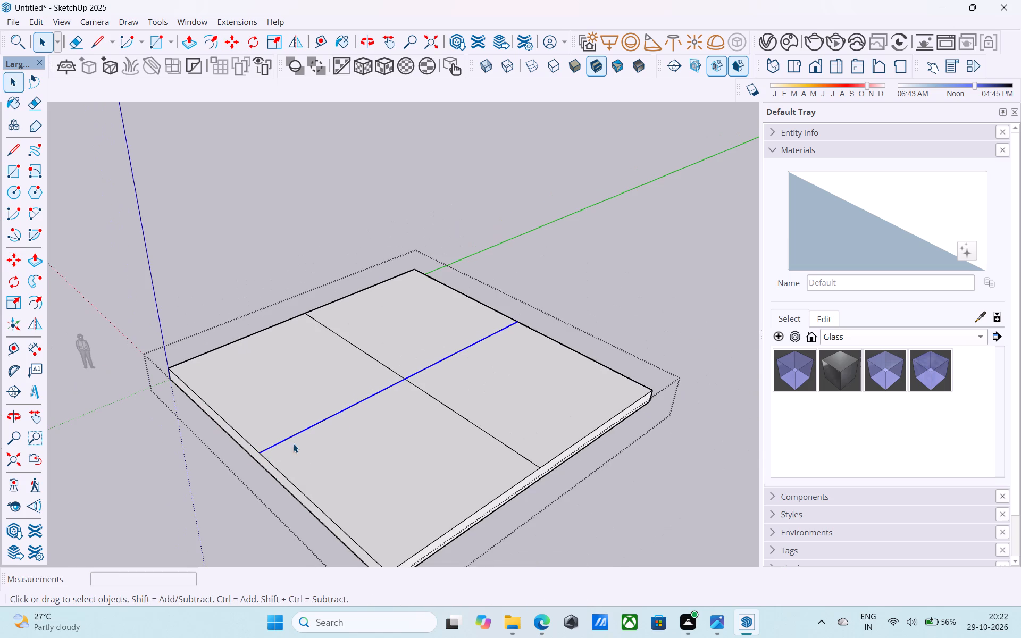
Close the slab group to return to the main model.
click(602, 296)
middle_drag(520, 354, 486, 320)
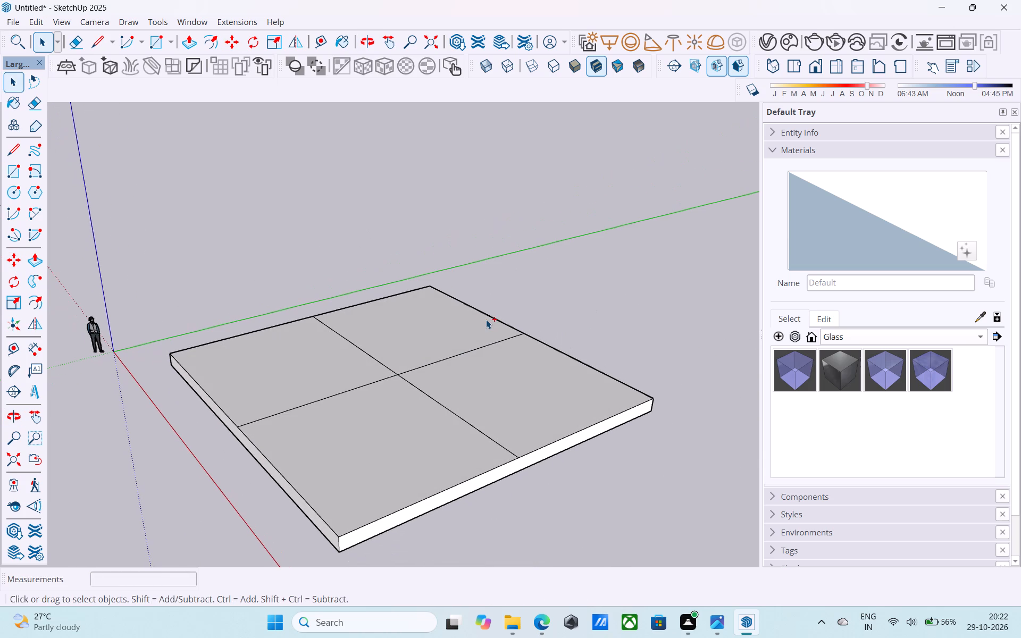
Save the model in the Downloads folder as "i pro 92f".
key(ctrl+s)
scroll(486, 320, down, 5)
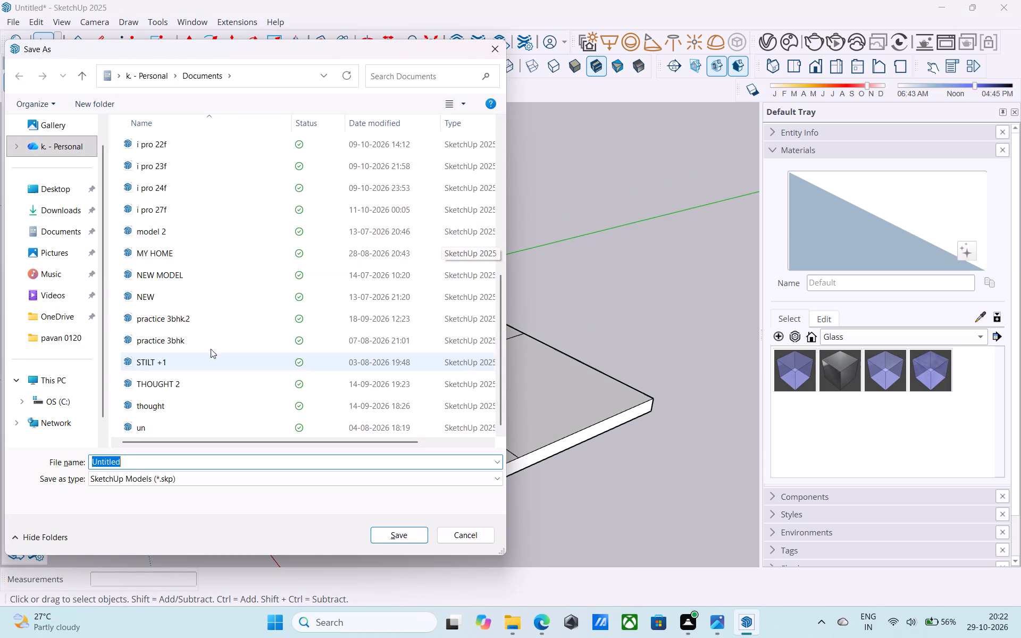
click(73, 216)
click(146, 460)
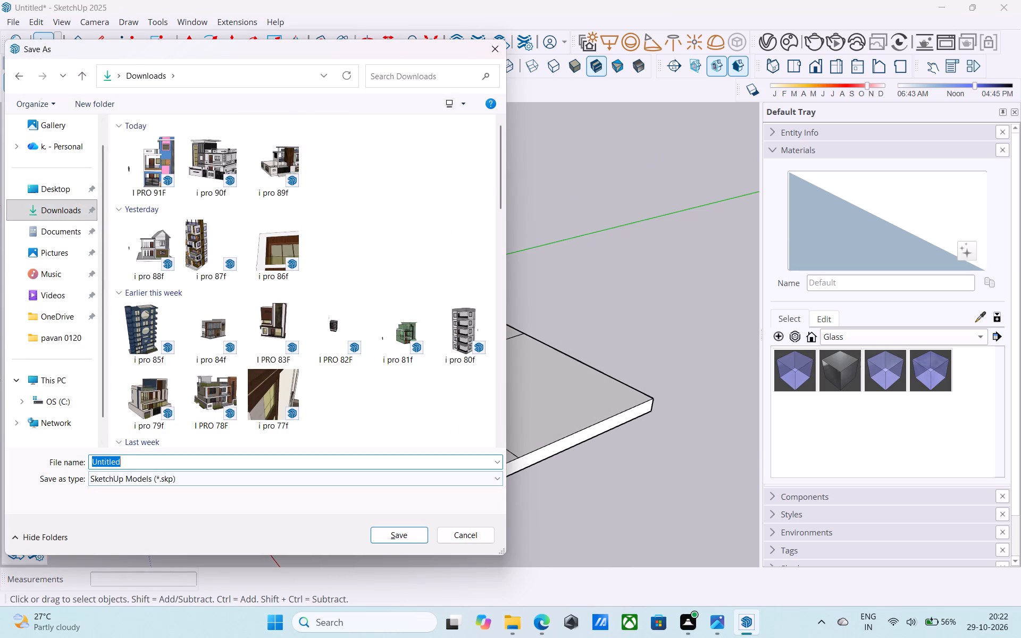
text(i pro)
key(space)
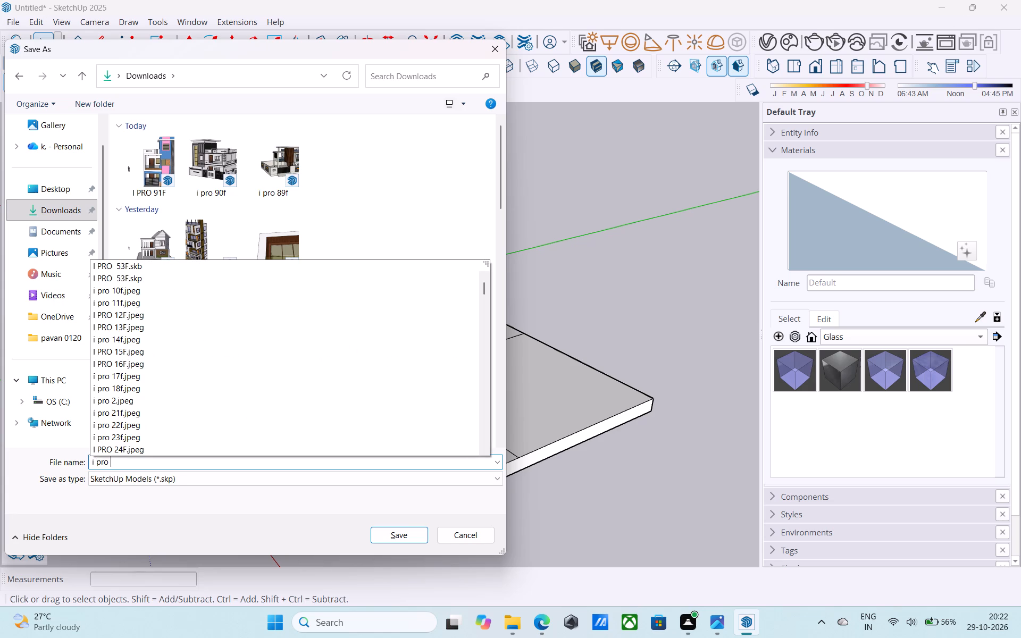
text(92f)
click(386, 536)
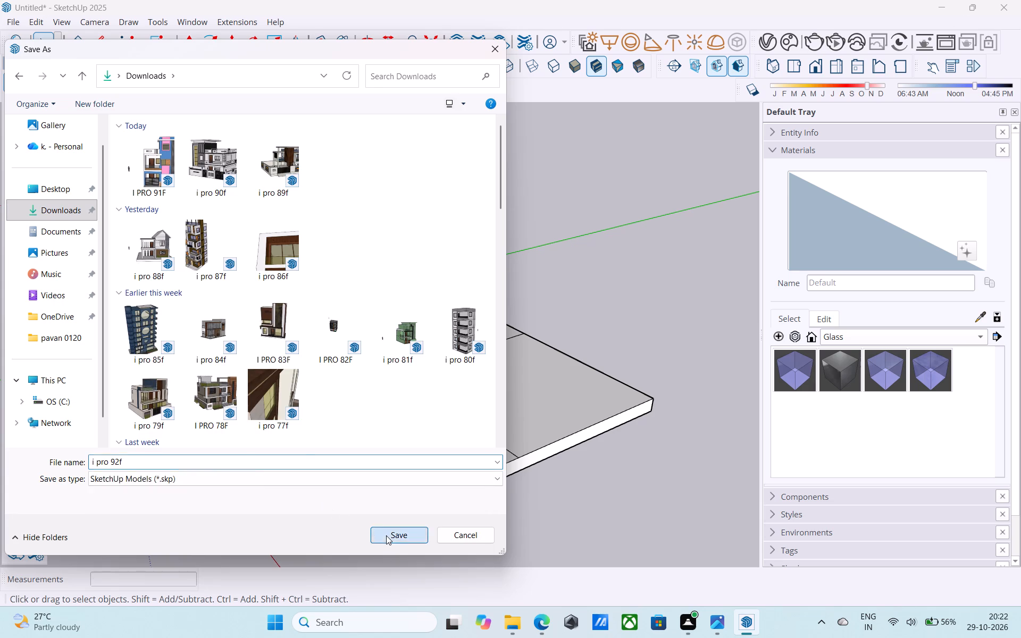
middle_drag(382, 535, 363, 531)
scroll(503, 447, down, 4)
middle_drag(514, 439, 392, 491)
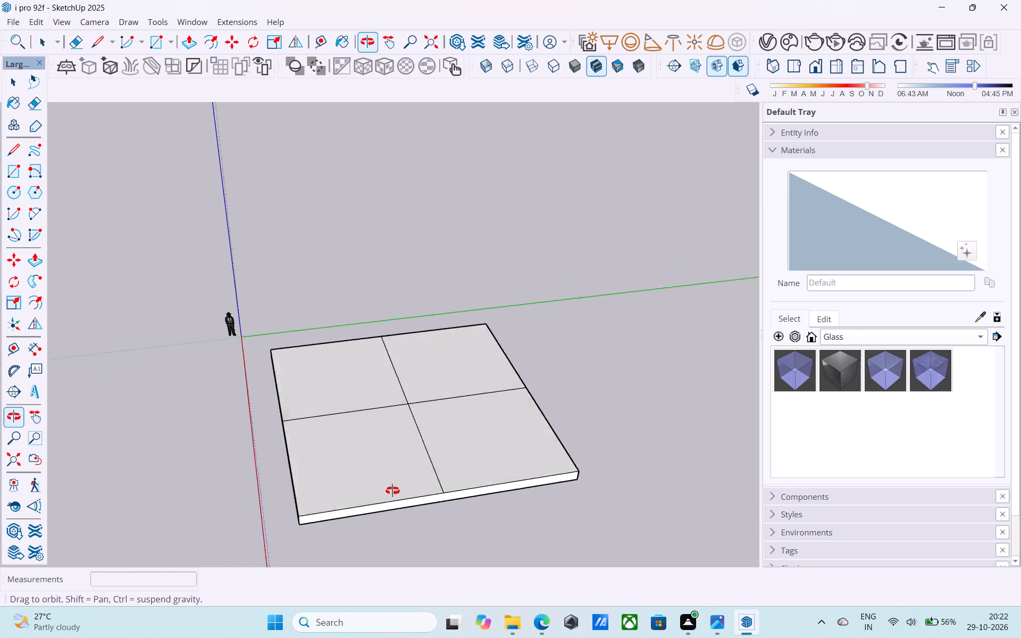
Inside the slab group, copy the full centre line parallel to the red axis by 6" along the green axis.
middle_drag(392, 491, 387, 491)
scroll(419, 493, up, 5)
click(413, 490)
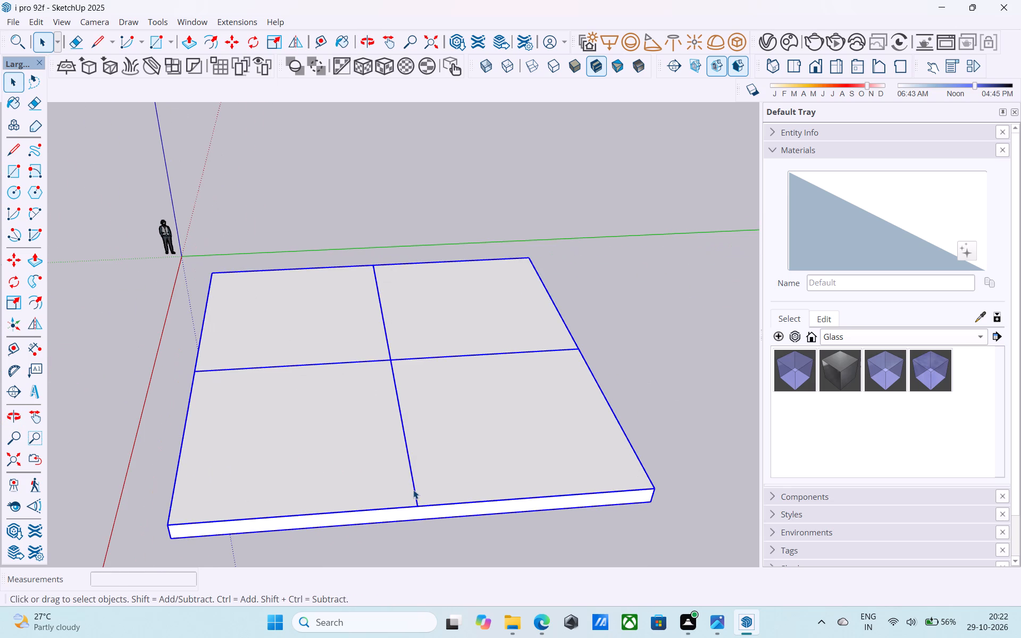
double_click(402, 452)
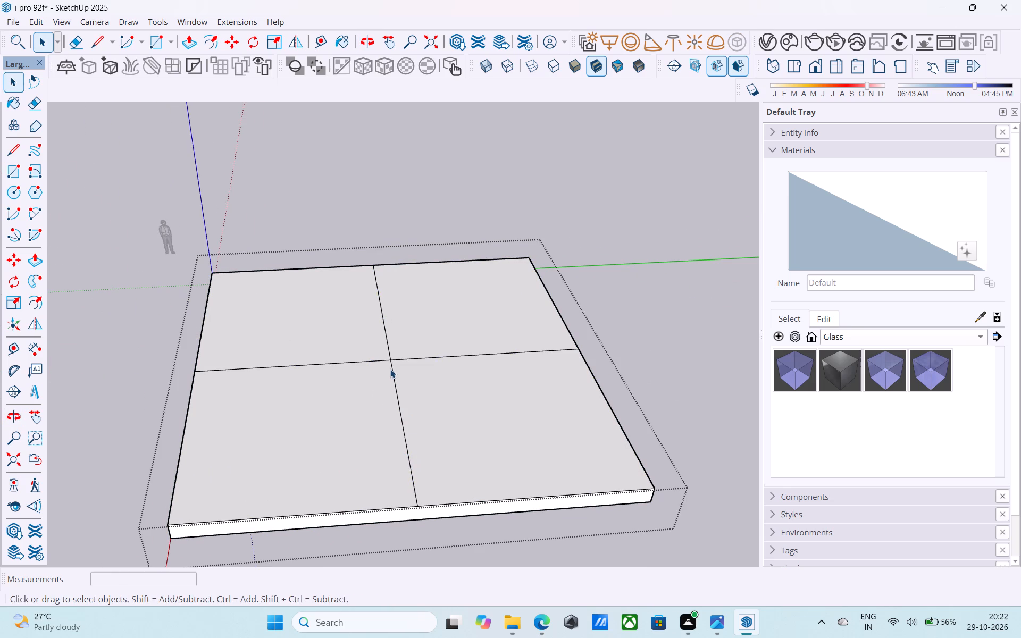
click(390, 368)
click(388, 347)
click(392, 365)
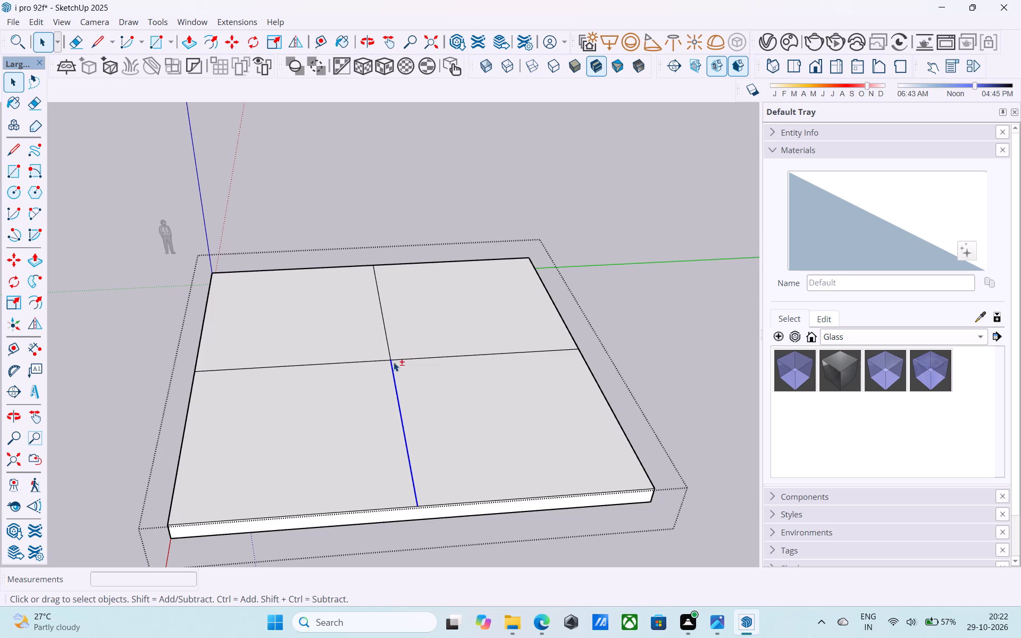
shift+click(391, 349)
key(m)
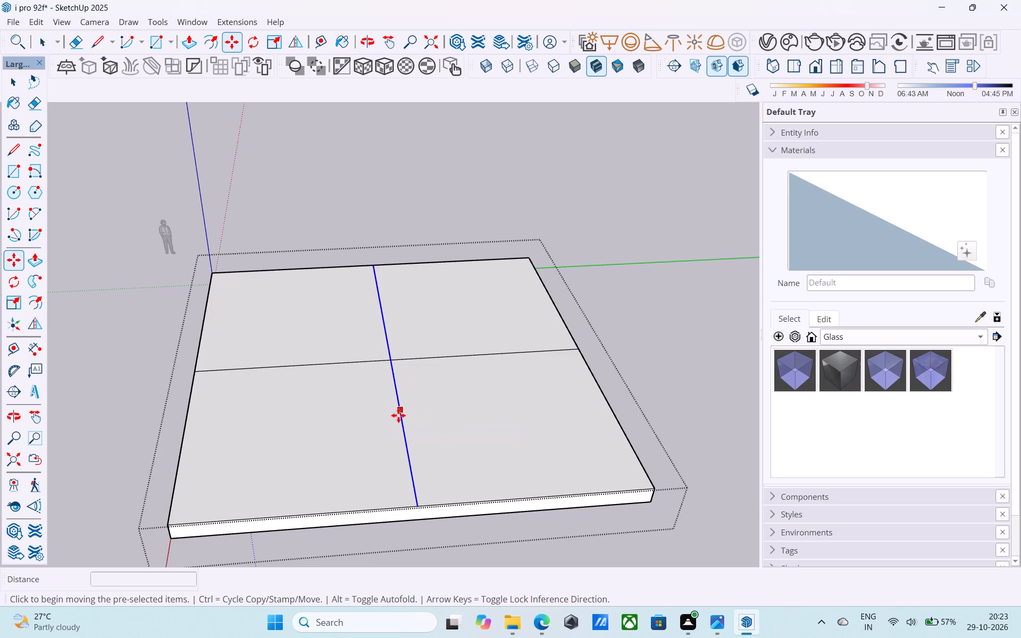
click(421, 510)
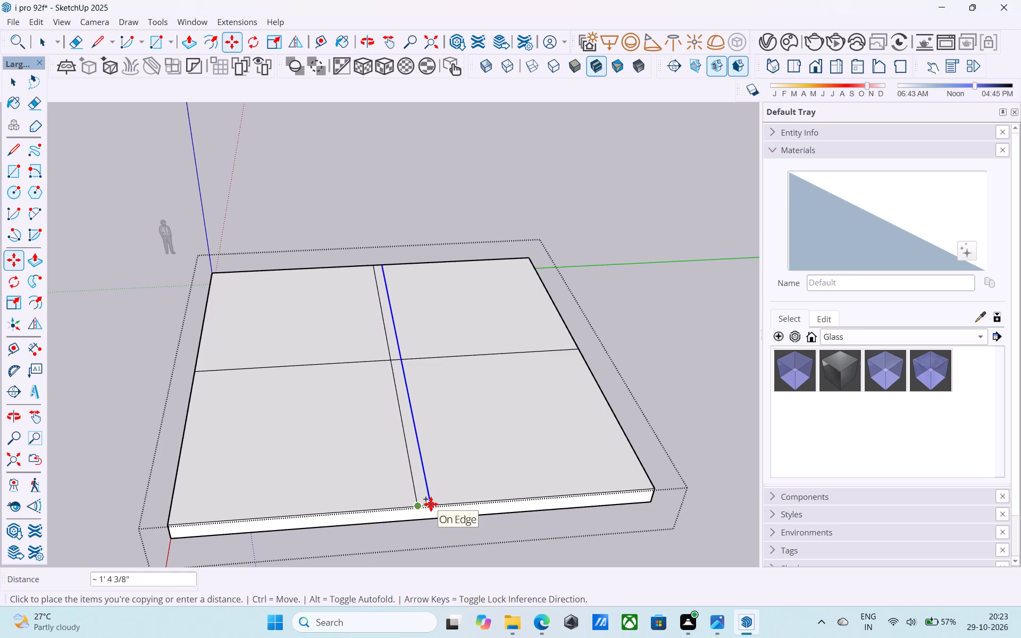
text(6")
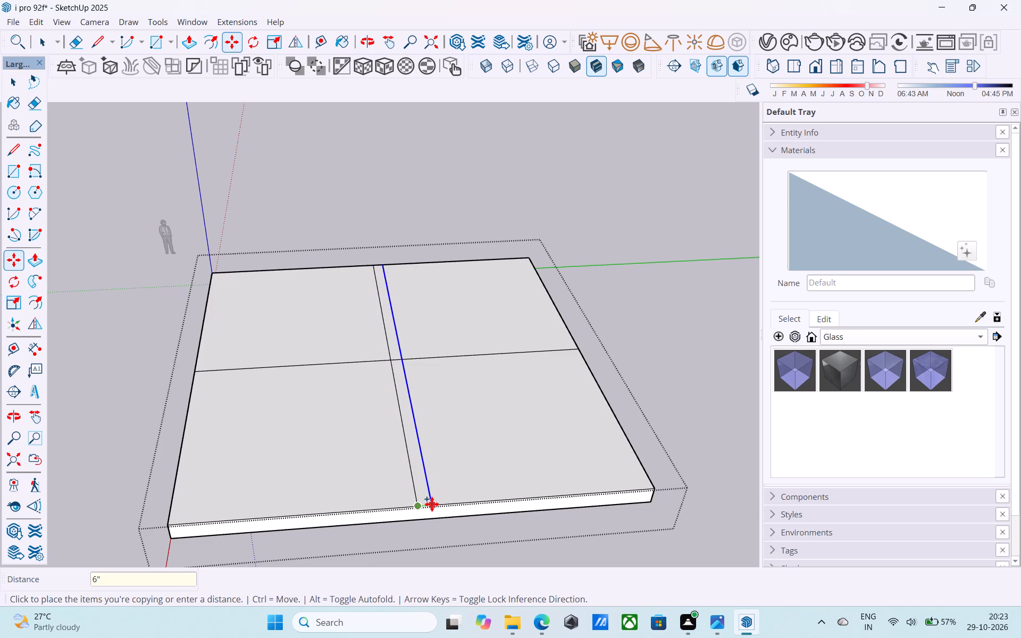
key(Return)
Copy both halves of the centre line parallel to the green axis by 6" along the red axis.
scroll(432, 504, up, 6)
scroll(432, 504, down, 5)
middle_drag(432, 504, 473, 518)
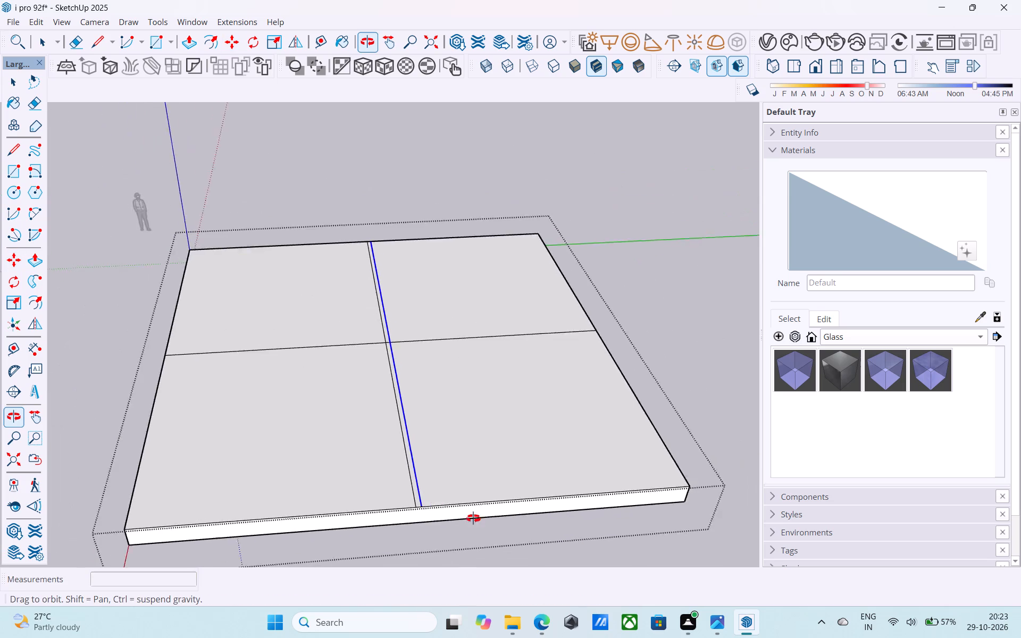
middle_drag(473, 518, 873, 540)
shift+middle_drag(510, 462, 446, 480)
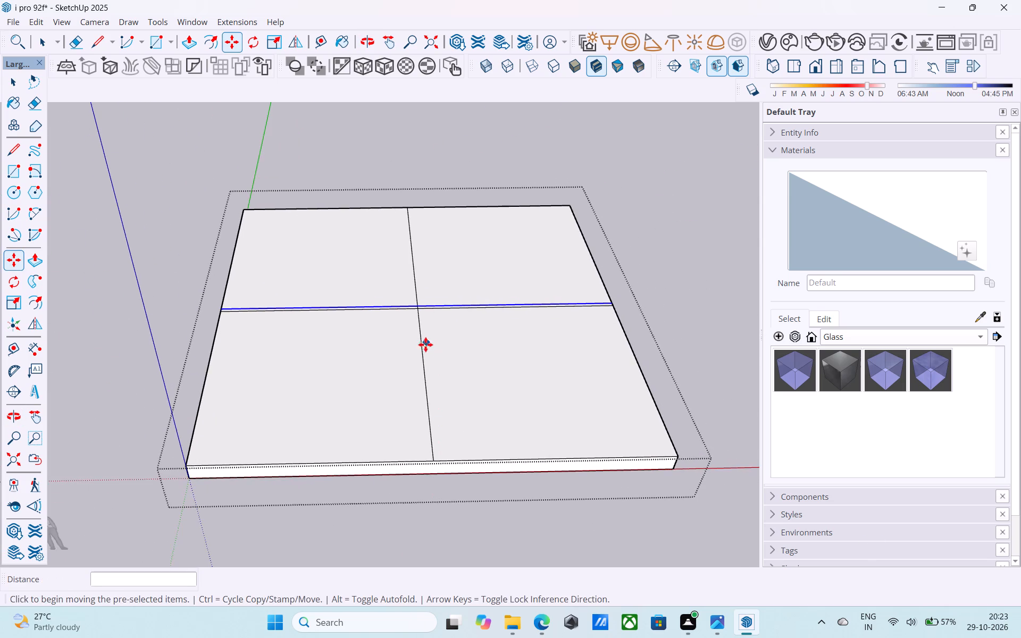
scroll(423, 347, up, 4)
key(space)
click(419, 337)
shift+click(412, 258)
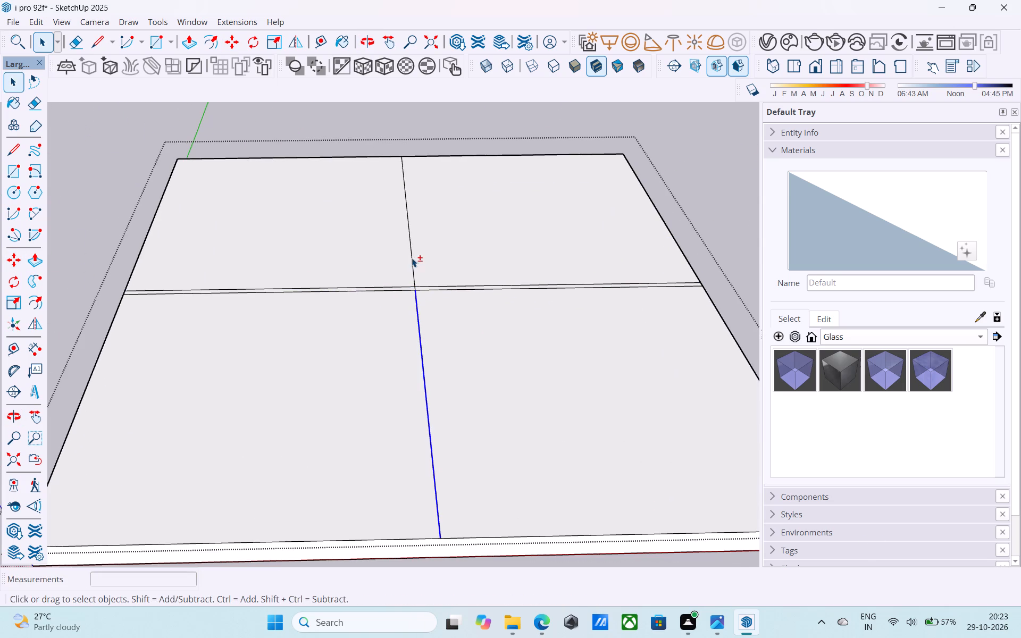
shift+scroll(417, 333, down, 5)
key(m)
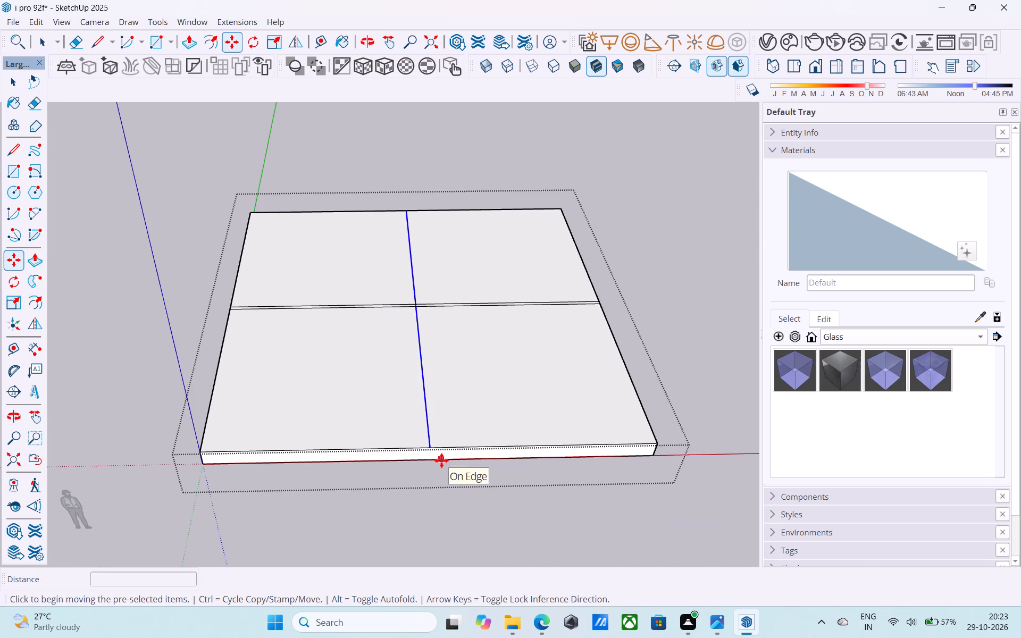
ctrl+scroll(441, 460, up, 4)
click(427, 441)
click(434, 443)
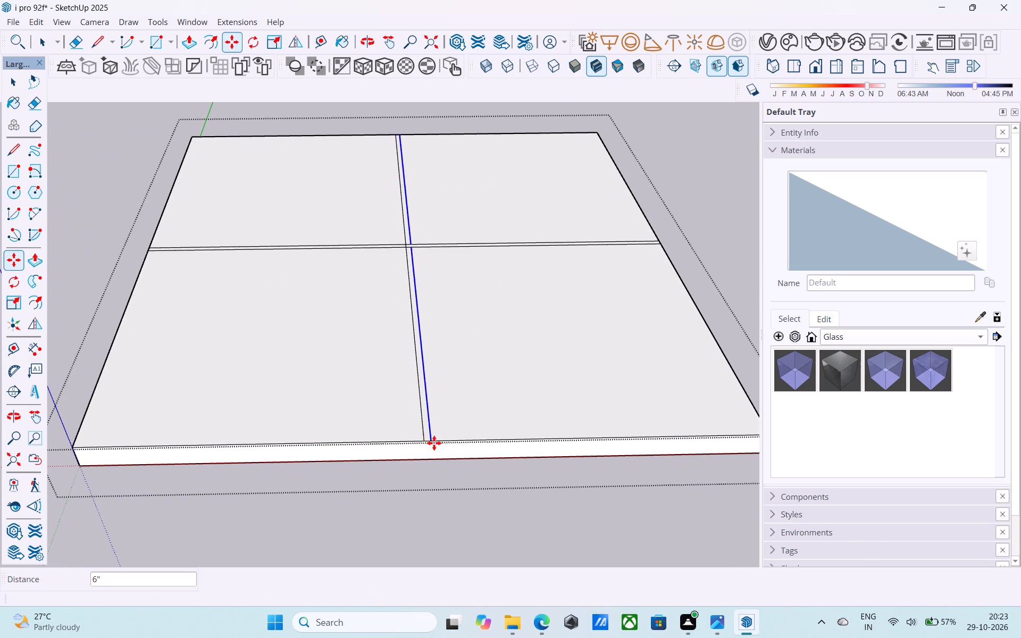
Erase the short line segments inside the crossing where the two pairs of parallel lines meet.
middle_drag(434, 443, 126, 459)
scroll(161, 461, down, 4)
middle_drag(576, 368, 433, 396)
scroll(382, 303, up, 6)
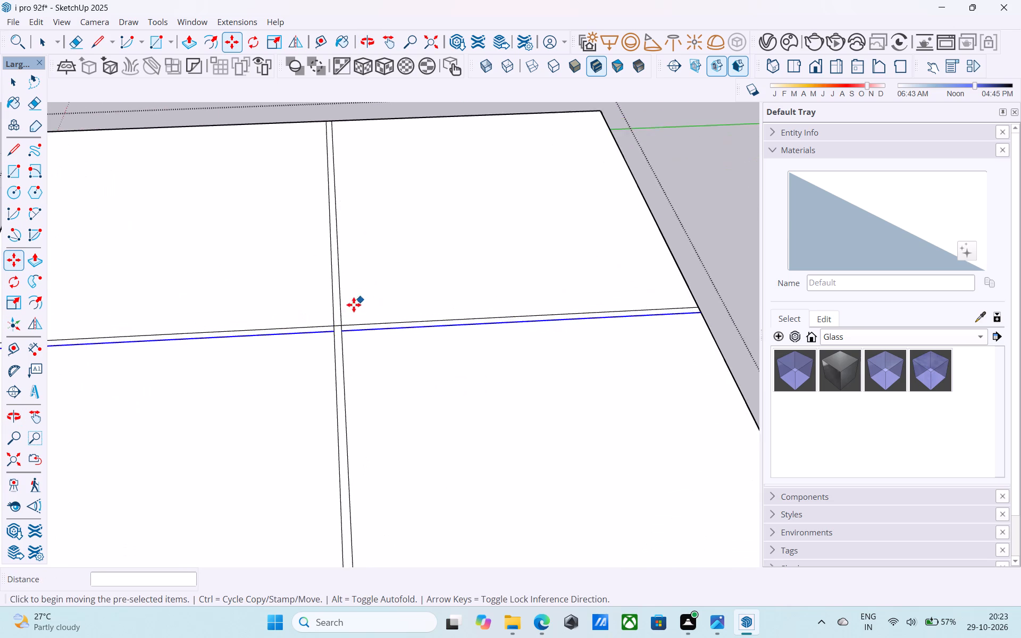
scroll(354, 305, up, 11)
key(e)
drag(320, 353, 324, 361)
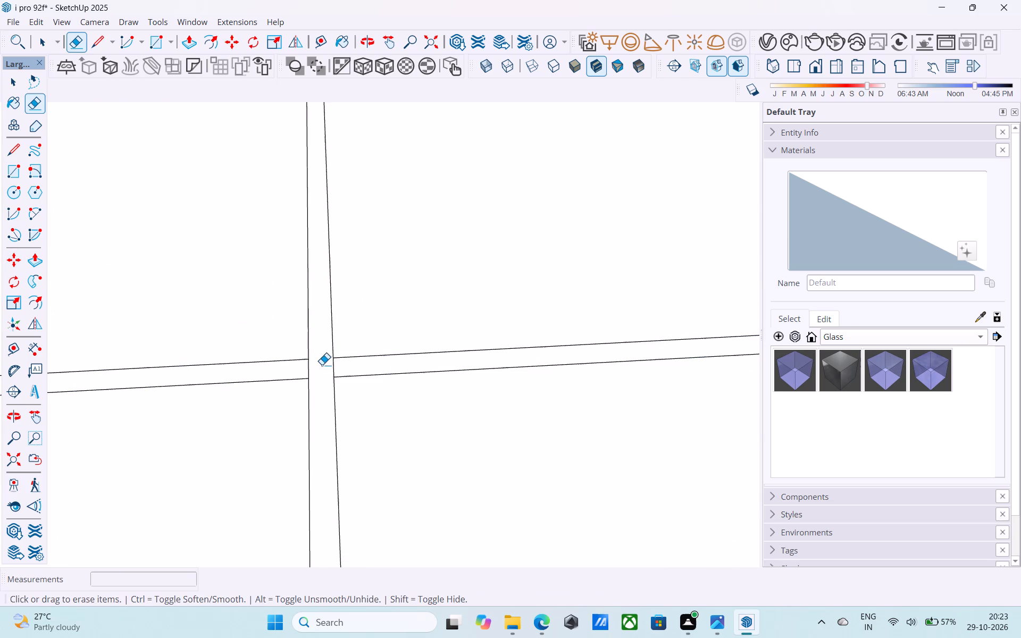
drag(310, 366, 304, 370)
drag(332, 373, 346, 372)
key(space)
Save the model.
scroll(348, 372, down, 7)
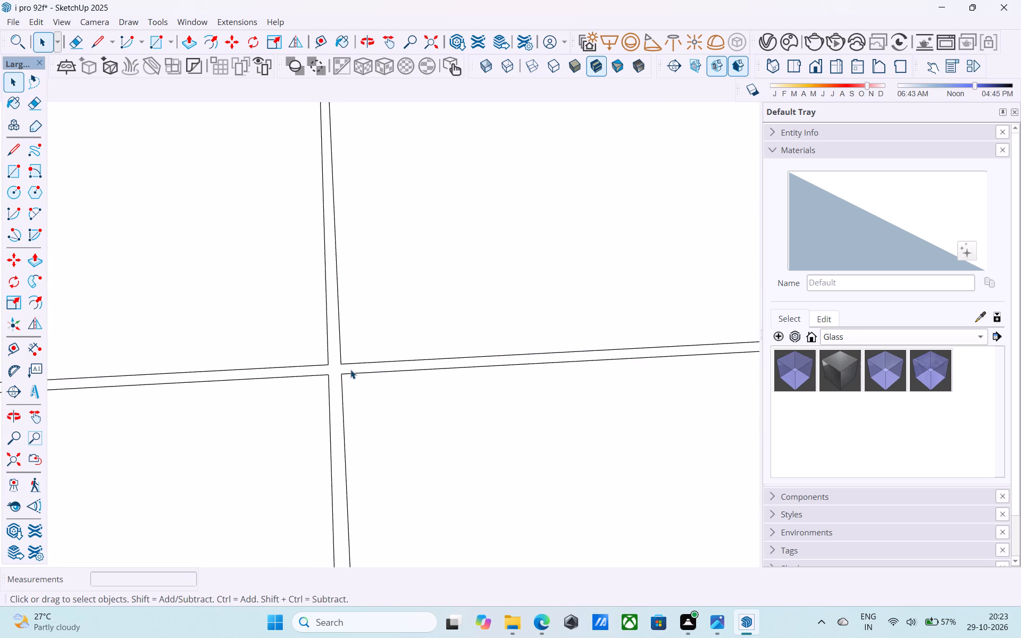
scroll(350, 370, down, 12)
key(ctrl+s)
Examine the slab's top layout, underside, sides and corner edge from several angles.
scroll(352, 370, down, 5)
middle_drag(451, 430, 535, 363)
scroll(372, 358, up, 12)
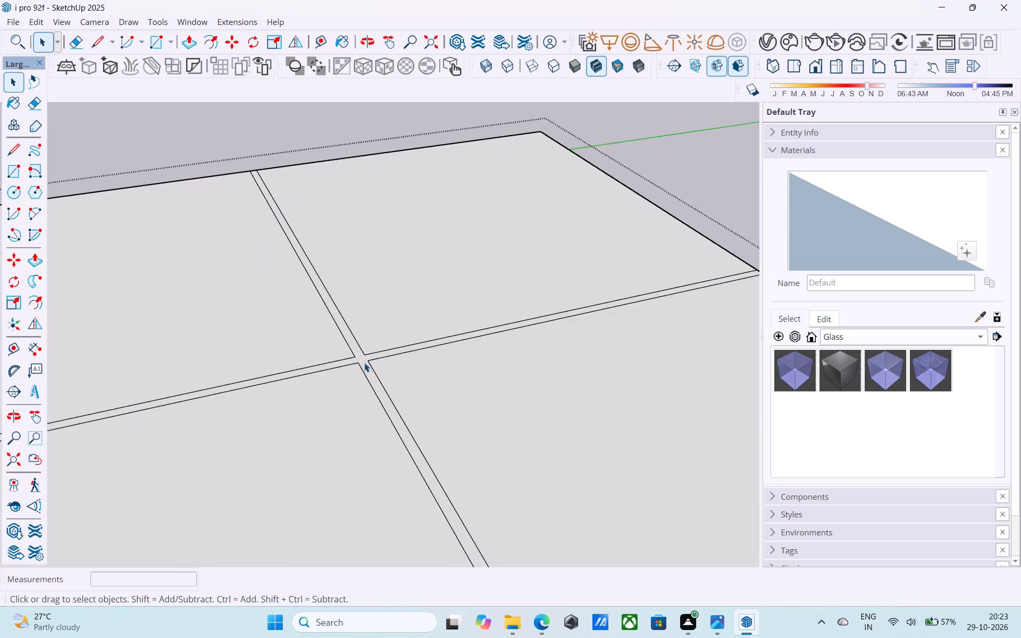
scroll(364, 363, up, 7)
scroll(363, 362, down, 20)
scroll(363, 362, down, 3)
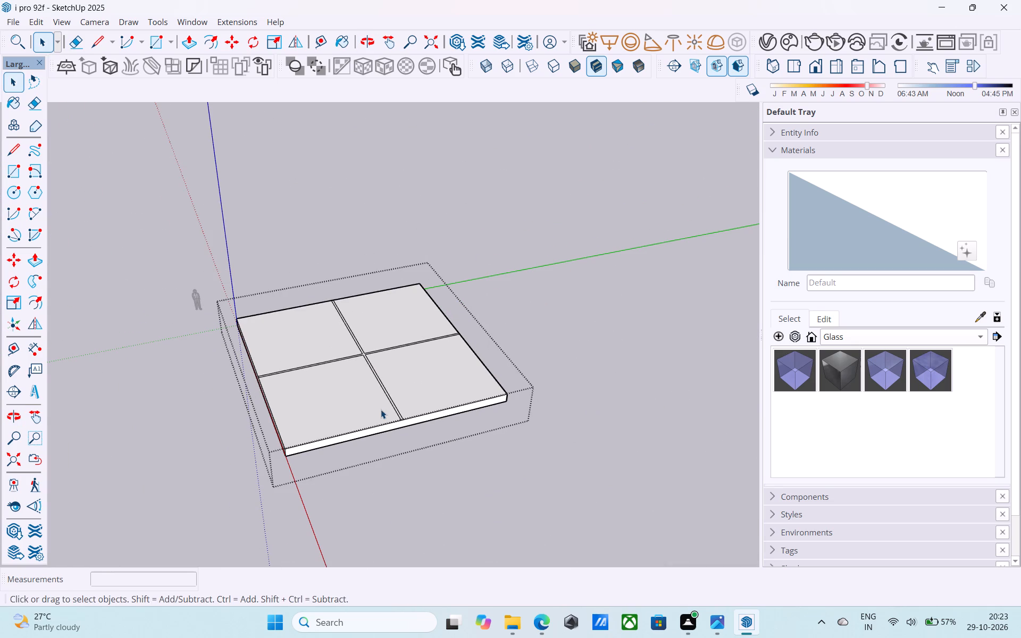
scroll(381, 408, up, 2)
middle_drag(554, 330, 740, 196)
scroll(606, 298, down, 3)
middle_drag(438, 362, 462, 153)
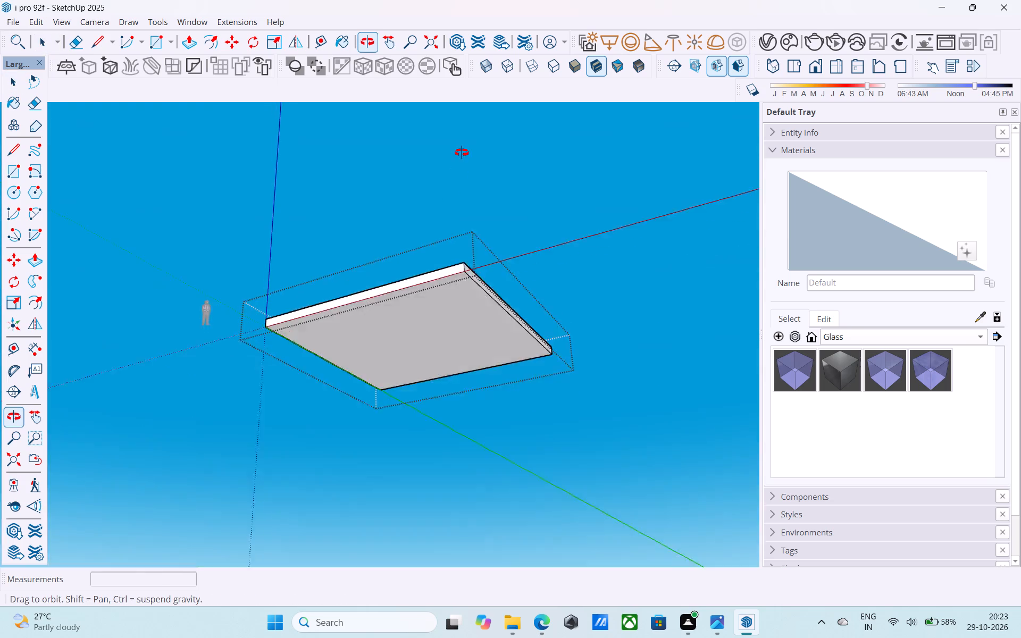
middle_drag(462, 153, 431, 303)
scroll(430, 321, up, 8)
middle_drag(522, 350, 479, 419)
scroll(429, 419, up, 2)
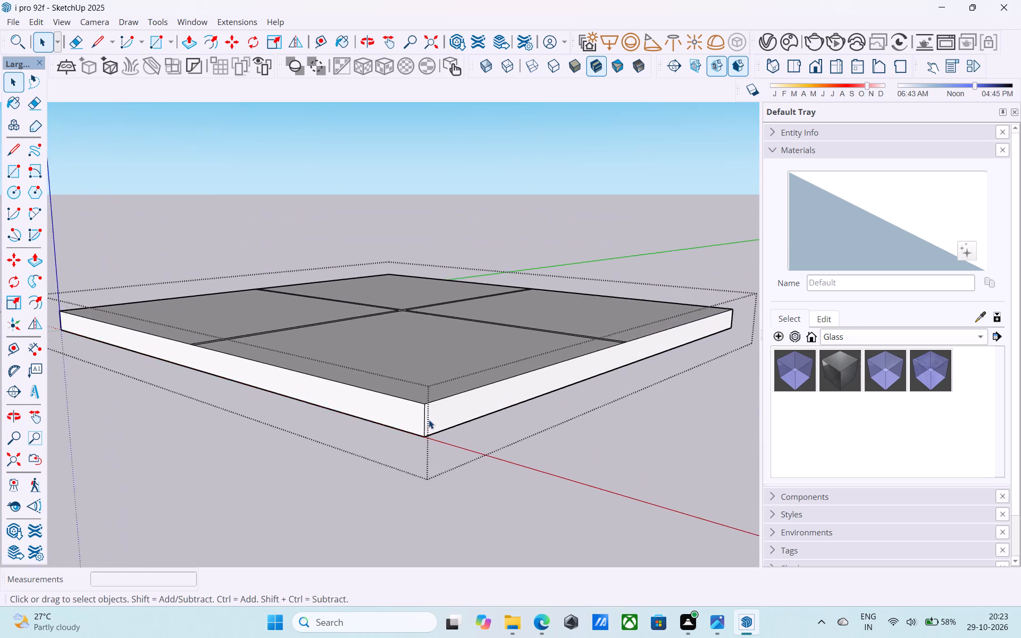
scroll(429, 419, up, 4)
click(425, 410)
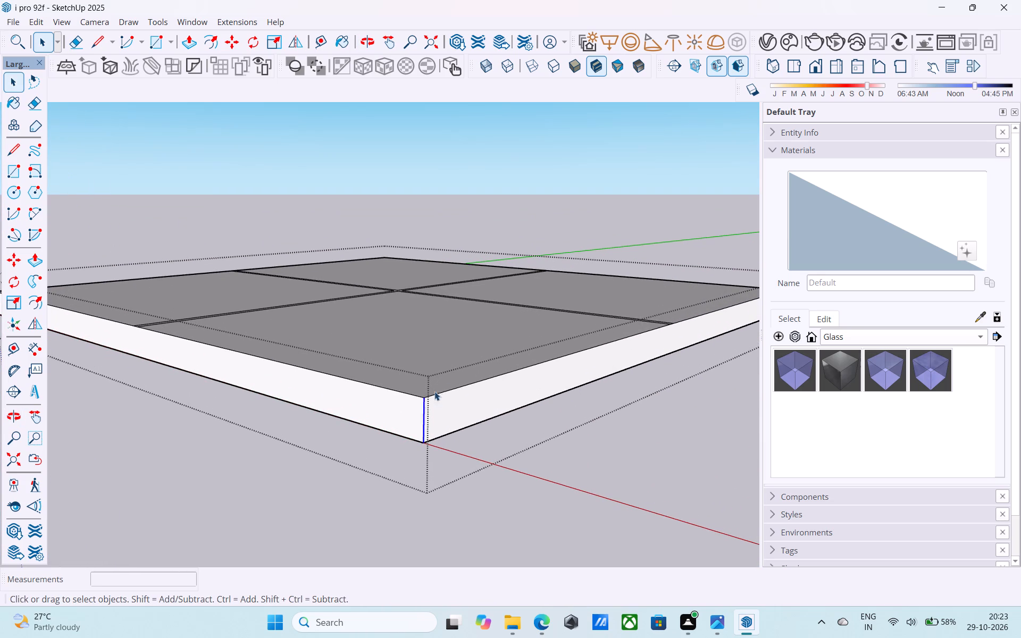
scroll(479, 329, down, 4)
middle_drag(602, 254, 462, 332)
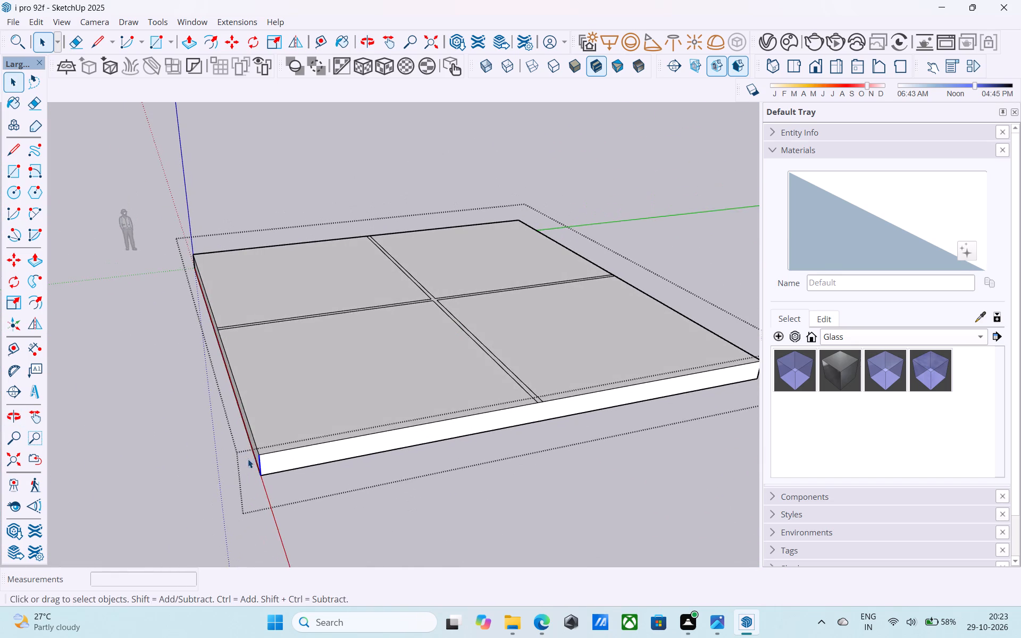
scroll(253, 462, up, 14)
middle_drag(246, 451, 440, 406)
scroll(489, 437, down, 1)
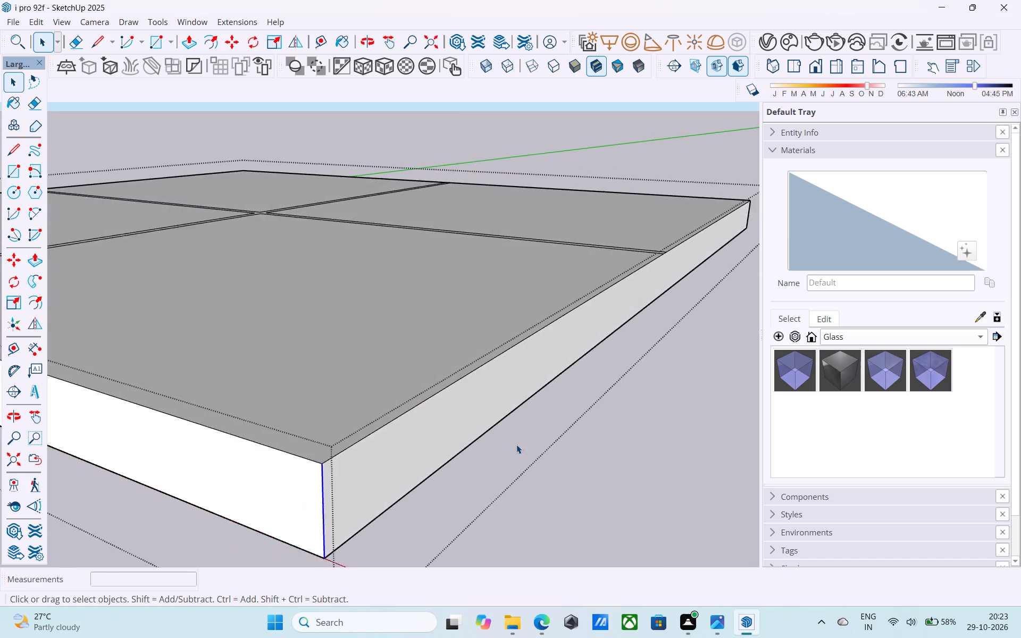
scroll(516, 444, down, 20)
middle_drag(504, 453, 253, 503)
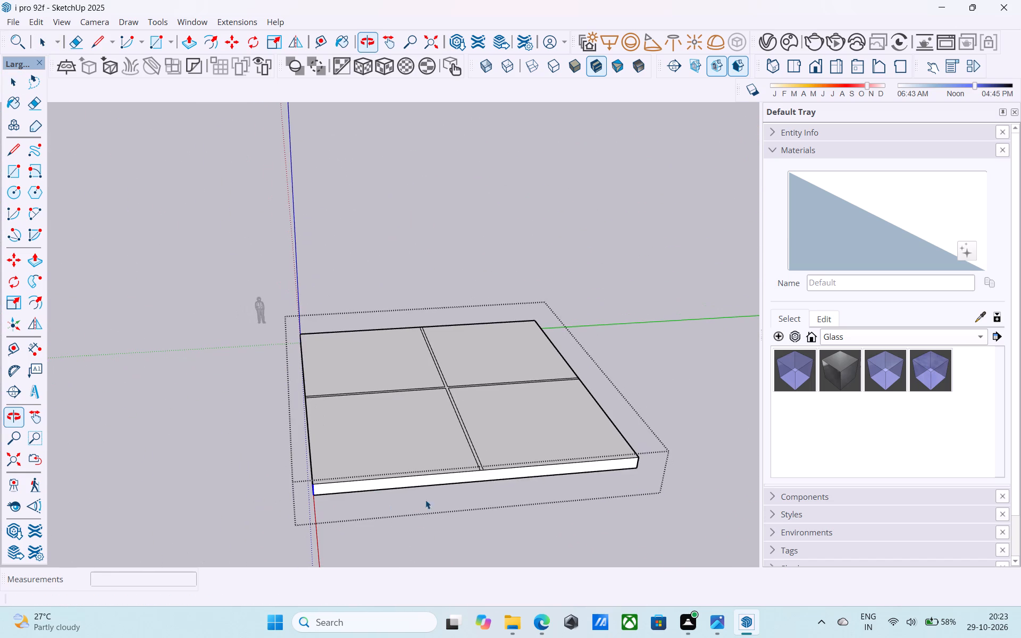
middle_drag(480, 478, 601, 468)
scroll(569, 433, up, 12)
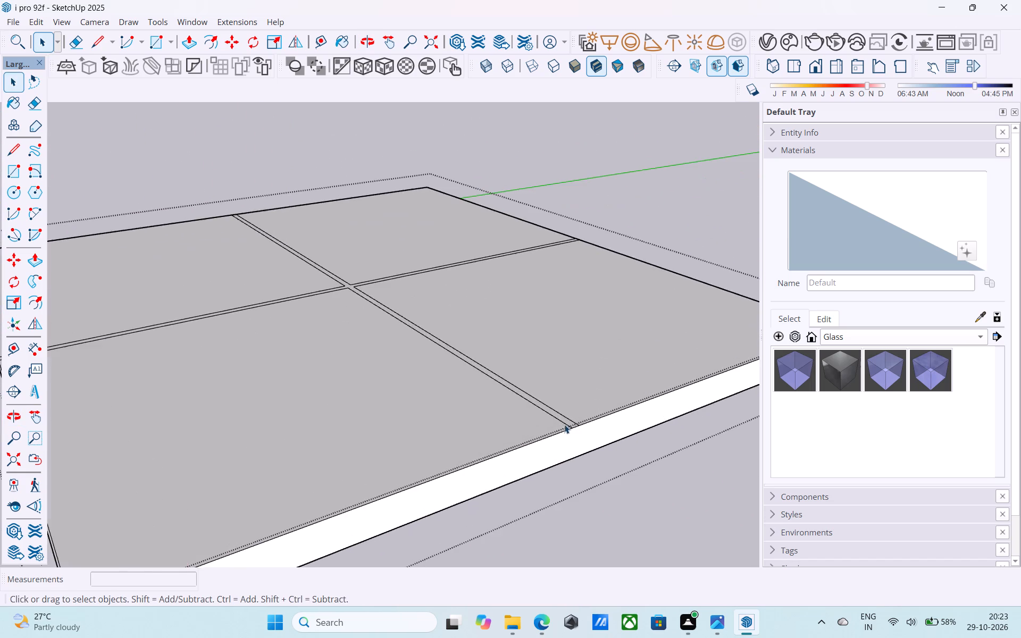
Erase all the paired dividing lines from the slab's top face.
scroll(564, 410, down, 8)
middle_drag(552, 416, 544, 498)
scroll(296, 394, down, 4)
scroll(458, 445, up, 1)
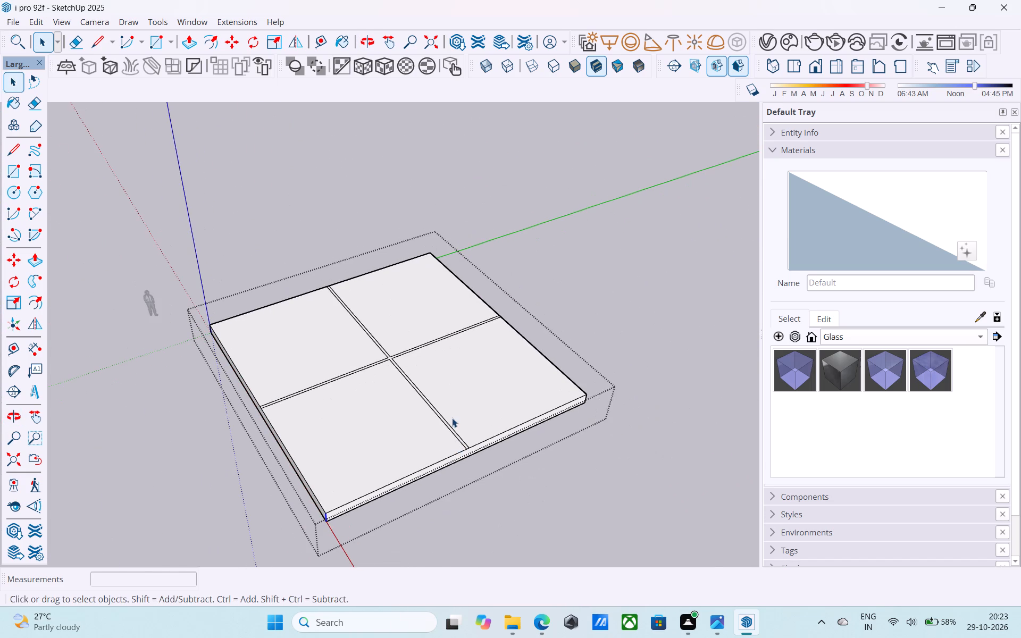
key(e)
drag(447, 351, 401, 312)
drag(396, 326, 368, 337)
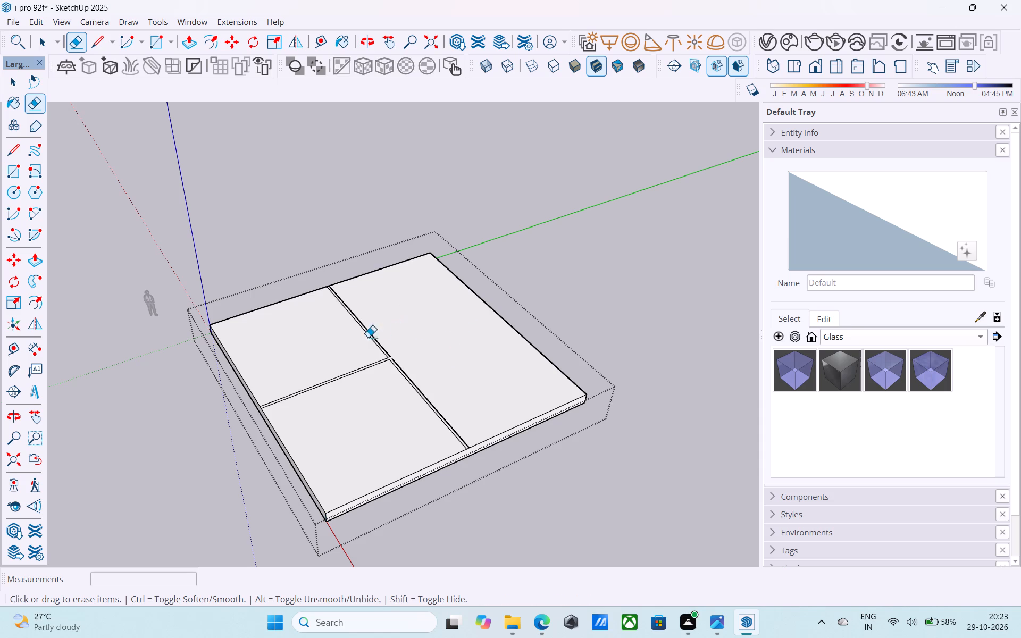
drag(368, 337, 358, 338)
drag(357, 346, 372, 417)
drag(398, 396, 413, 385)
Offset the outline of the slab's top face inward by 9".
key(space)
click(415, 382)
key(f)
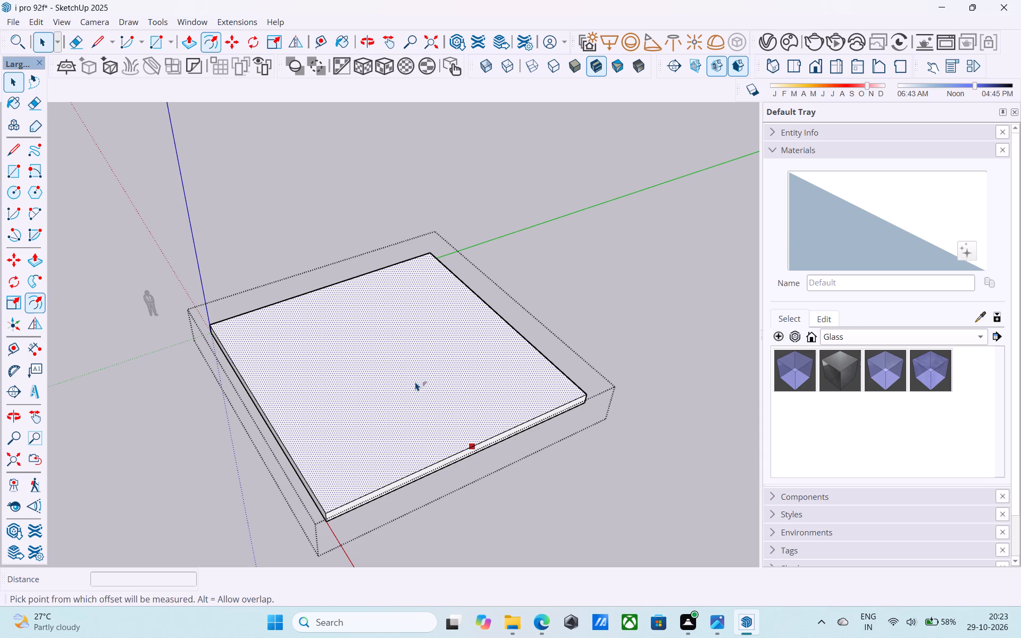
click(415, 382)
text(9")
key(Return)
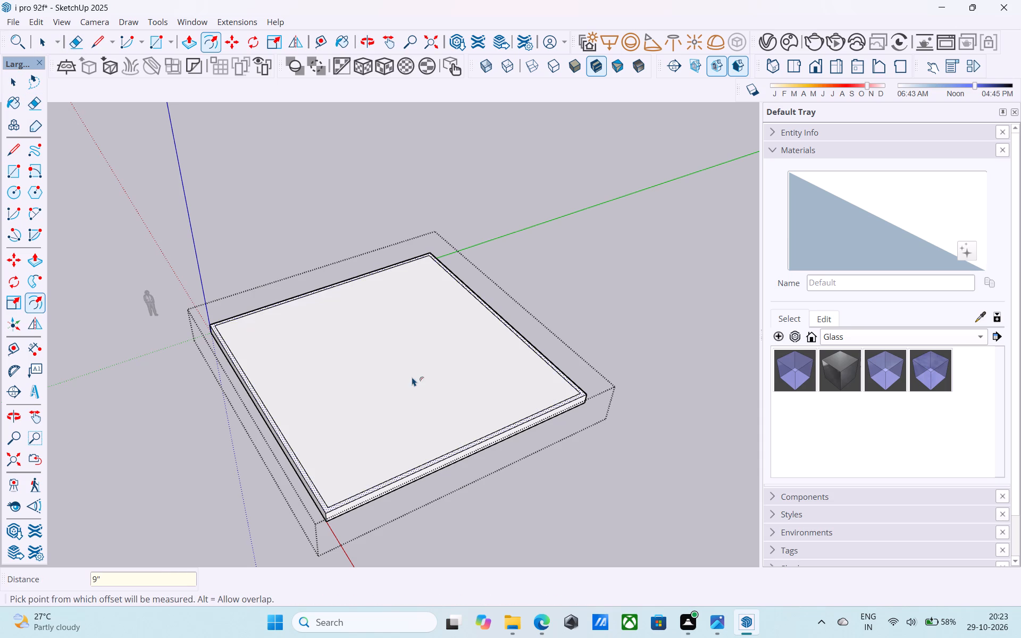
key(space)
Draw a 48' 6" centre line parallel to the red axis between opposite edge midpoints of the inset outline.
key(l)
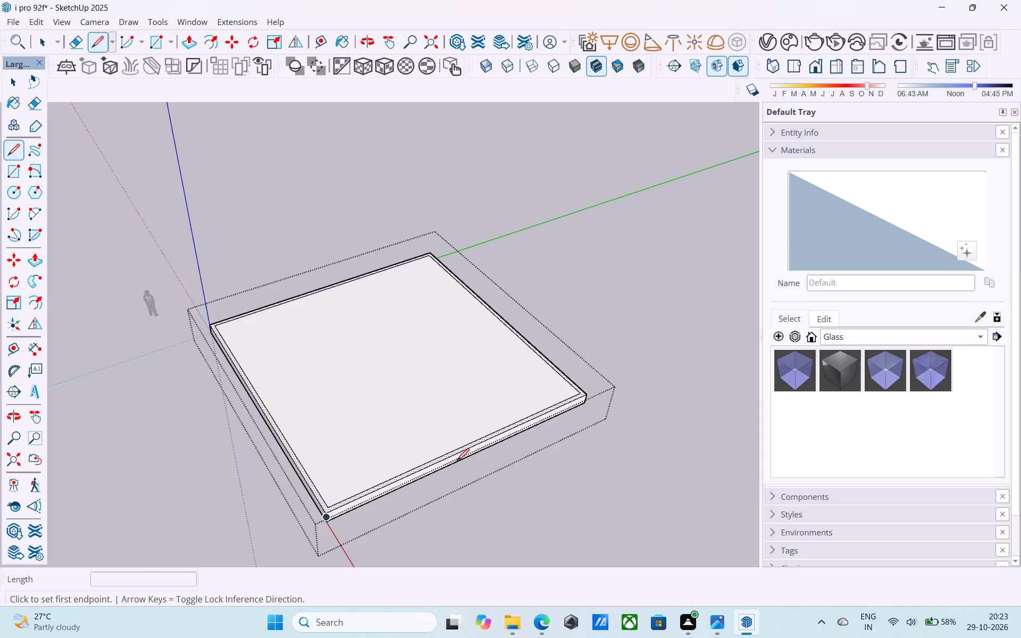
click(463, 444)
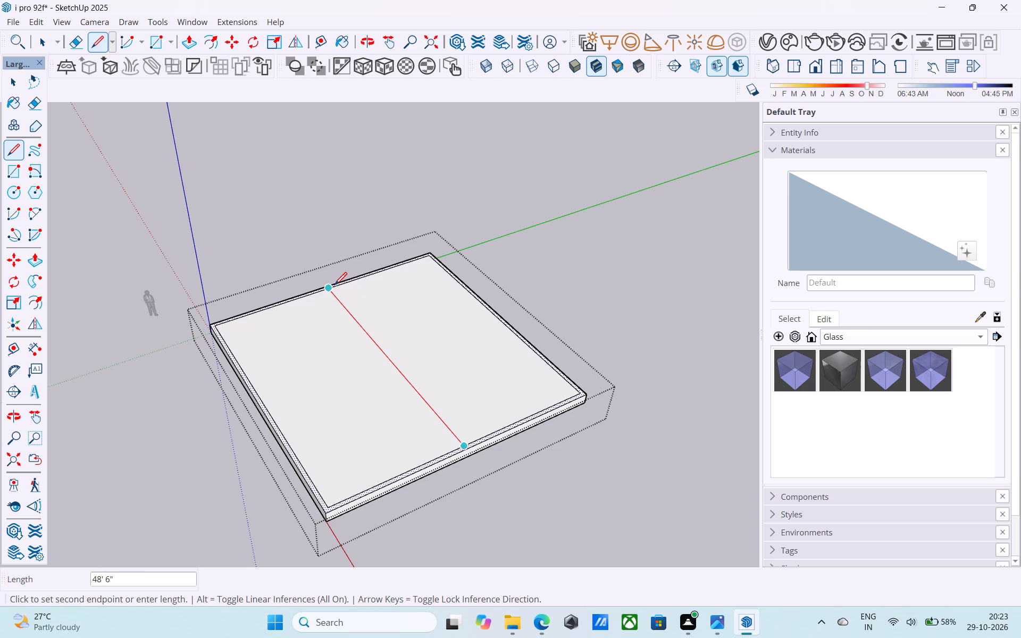
click(334, 285)
key(space)
Copy the new centre line 6" sideways along the green axis, toward the origin side, to outline a partition strip.
scroll(334, 304, up, 5)
click(354, 309)
scroll(270, 242, down, 5)
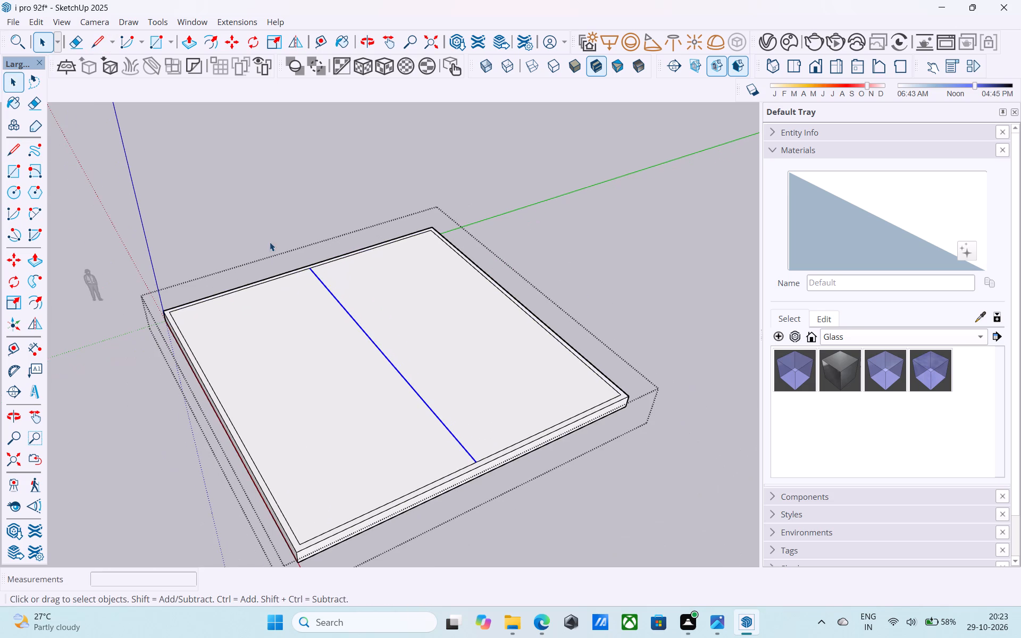
key(m)
ctrl+scroll(420, 461, up, 6)
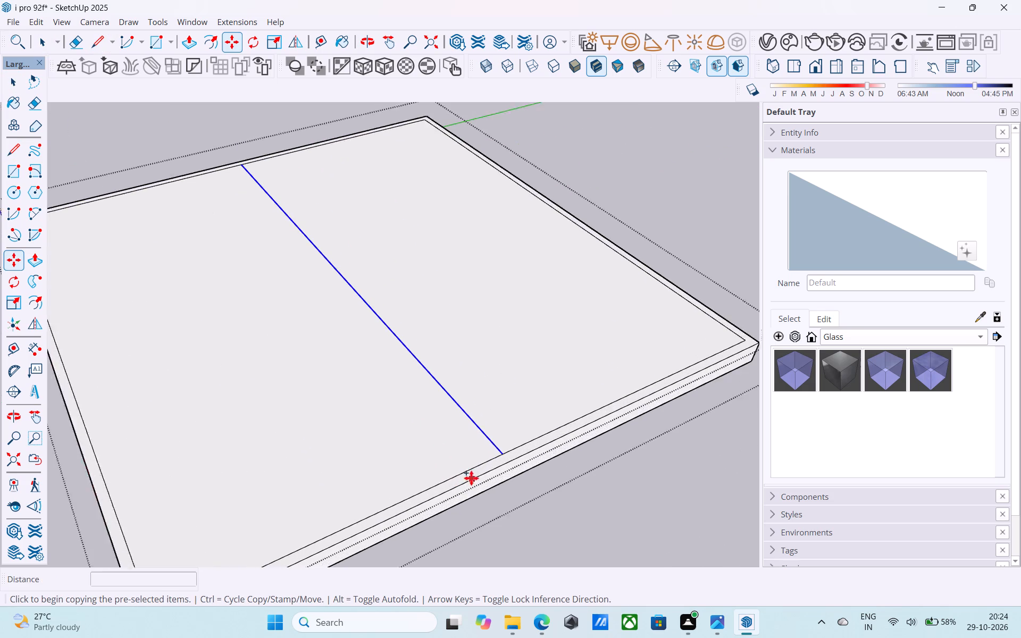
ctrl+scroll(471, 478, up, 2)
click(506, 449)
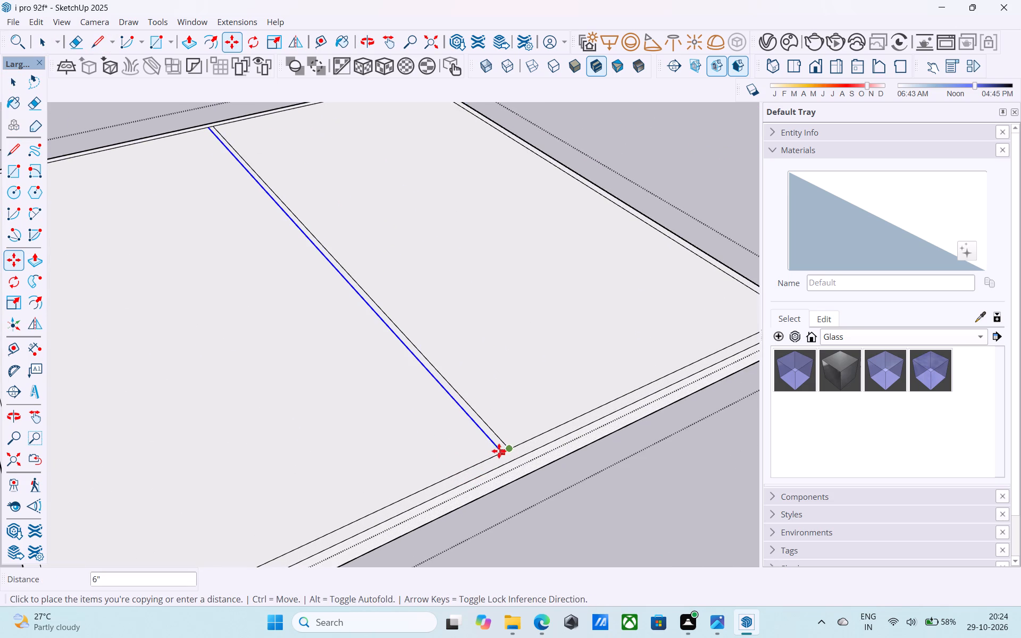
click(499, 451)
Erase the short inset-outline segment between the two centre lines, joining the partition strip to the border.
key(e)
scroll(510, 465, up, 6)
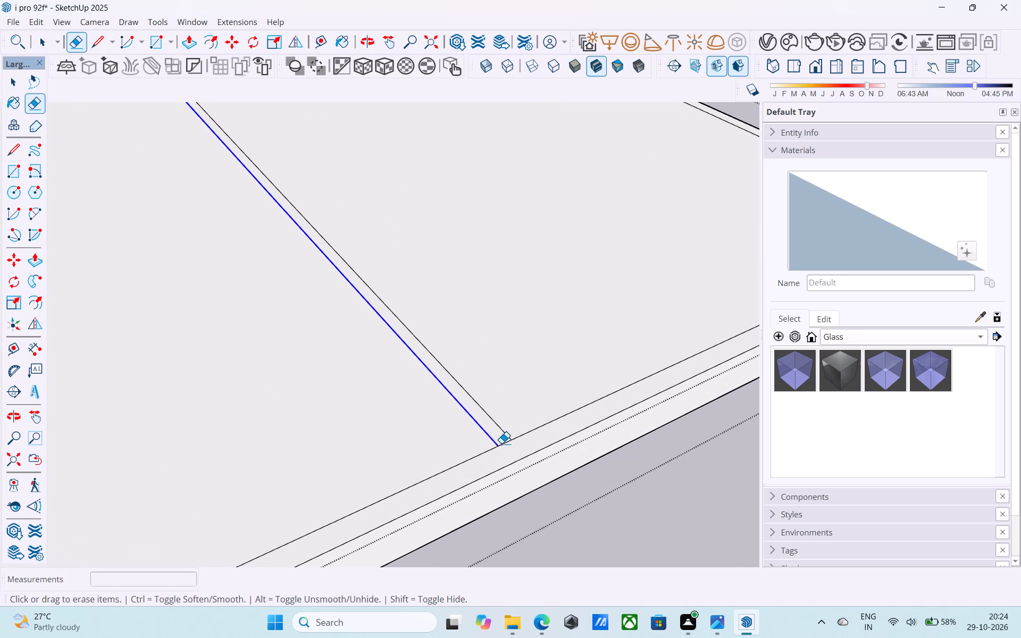
click(502, 443)
Push/Pull the joined perimeter border and partition strip up 10' to raise the walls.
key(space)
click(507, 443)
key(p)
click(507, 443)
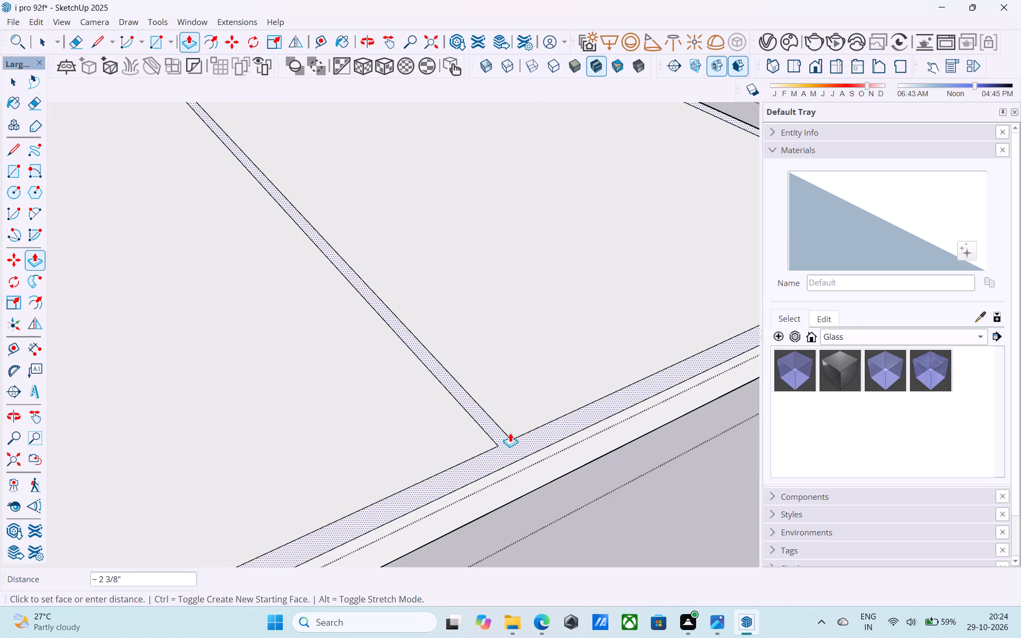
scroll(514, 415, down, 5)
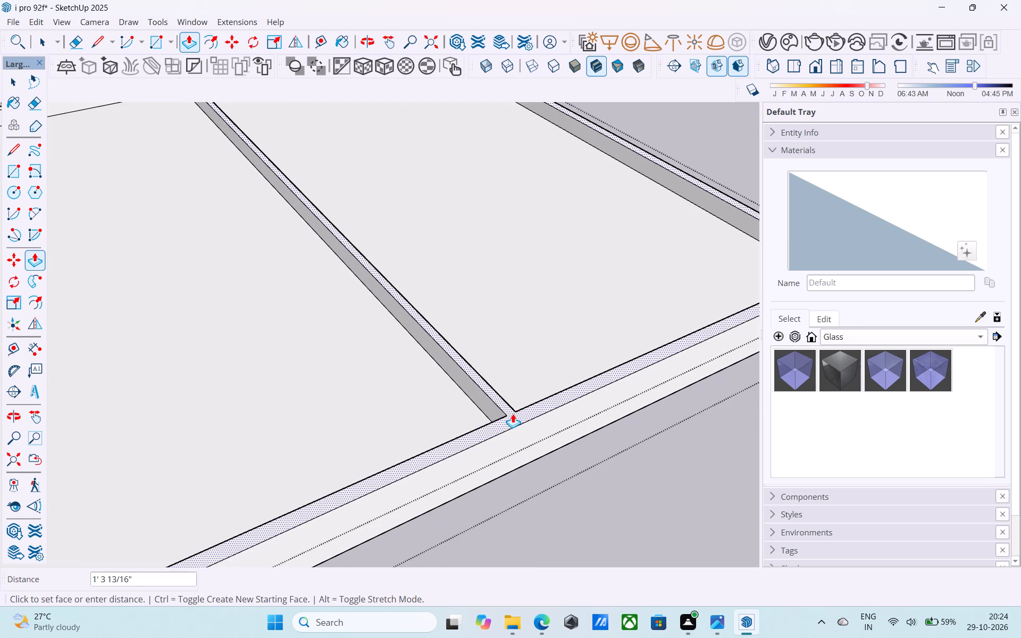
text(10')
key(Return)
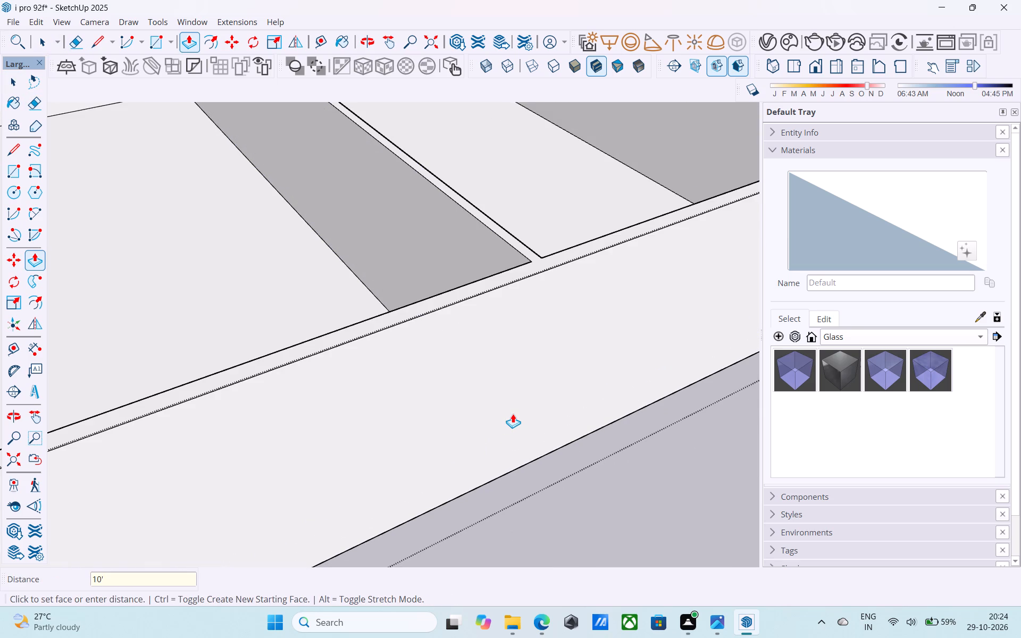
Draw two 9" lines continuing the partition's top edges across the perimeter wall top at the end opposite the green axis.
scroll(522, 382, down, 17)
middle_drag(533, 365, 568, 159)
middle_drag(550, 327, 568, 259)
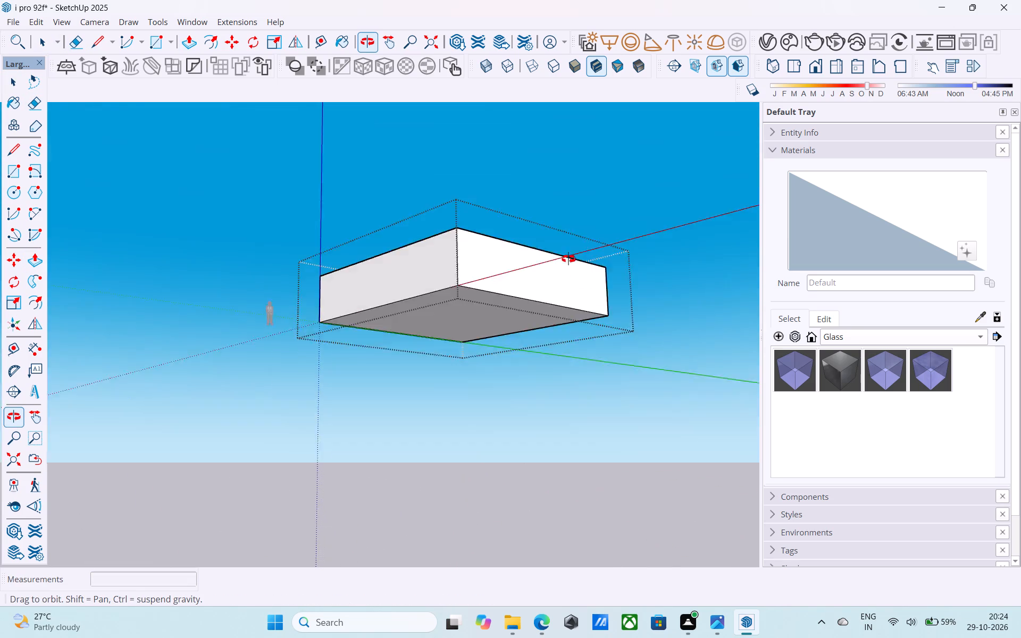
middle_drag(568, 259, 561, 476)
scroll(584, 314, up, 3)
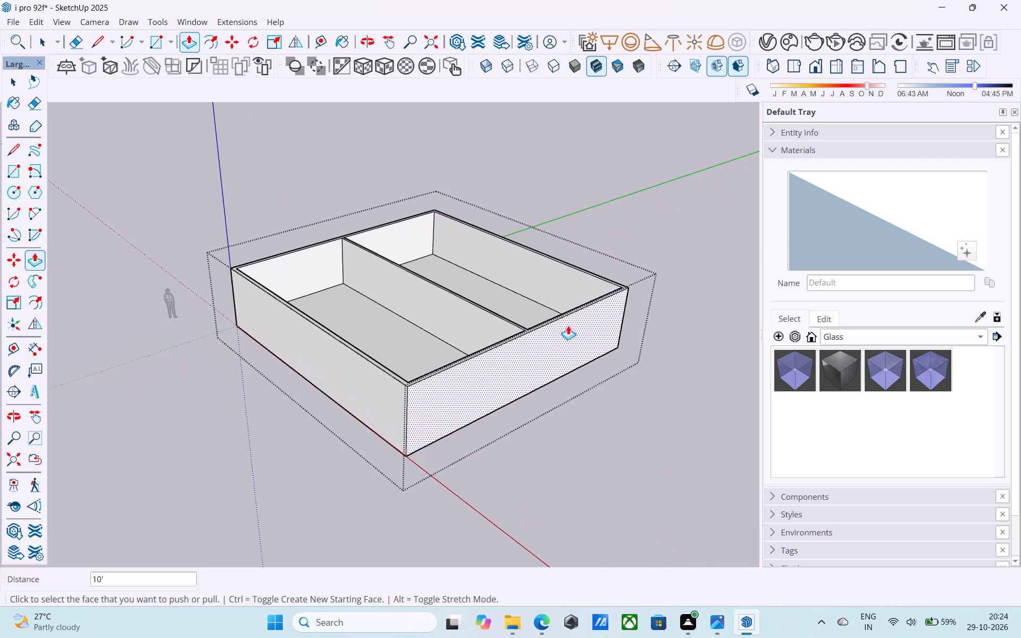
scroll(551, 340, up, 1)
middle_drag(551, 340, 534, 354)
key(l)
scroll(508, 331, up, 11)
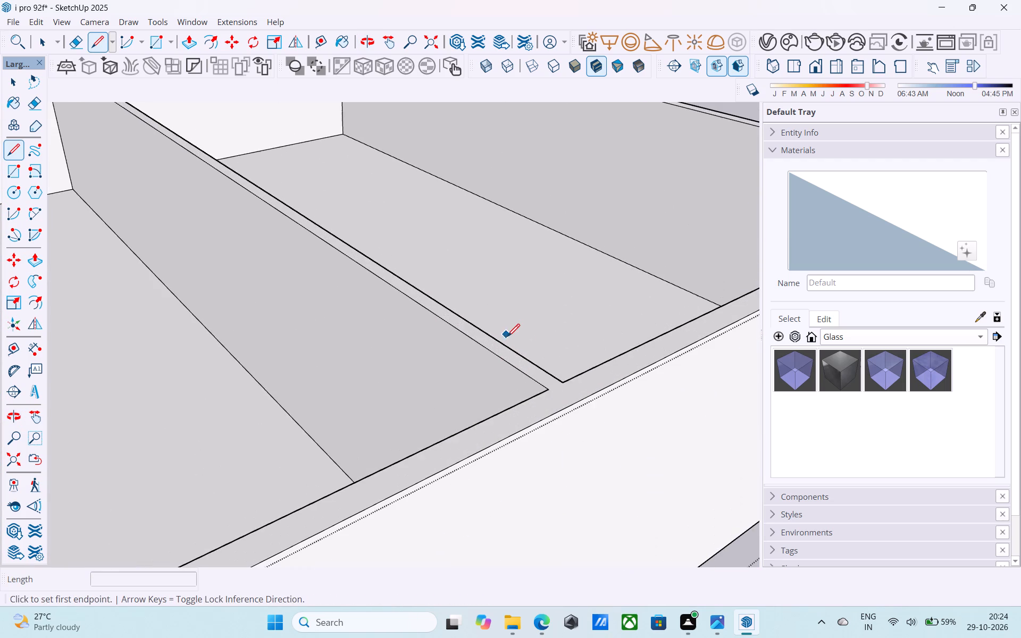
click(550, 389)
click(574, 410)
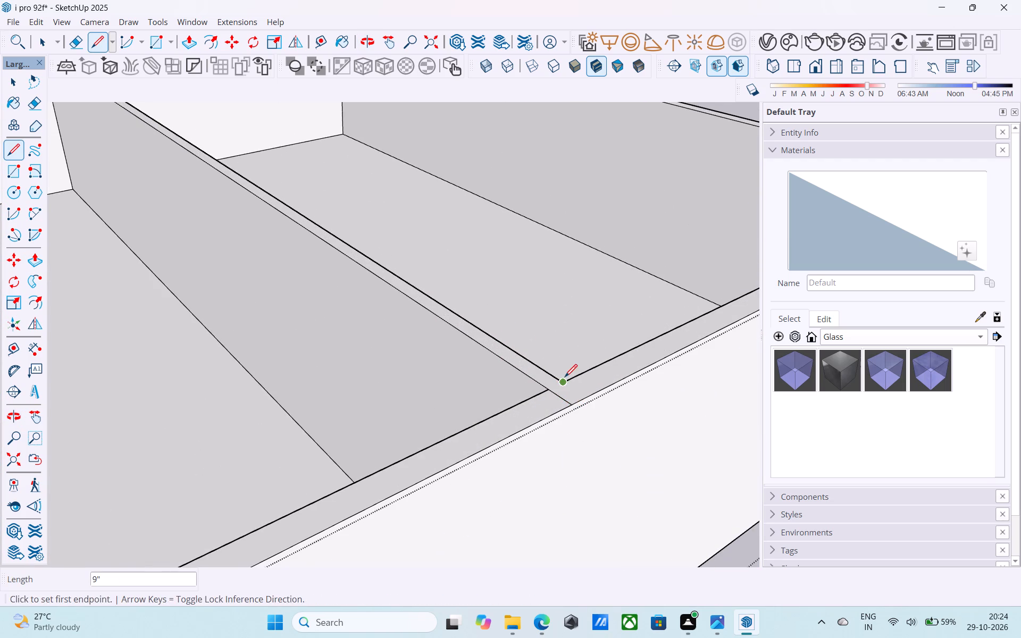
click(565, 378)
click(592, 397)
Draw two 9" lines continuing the partition's top edges across the top of the perimeter wall that runs along the green axis.
key(space)
scroll(576, 406, down, 16)
middle_drag(341, 349, 364, 349)
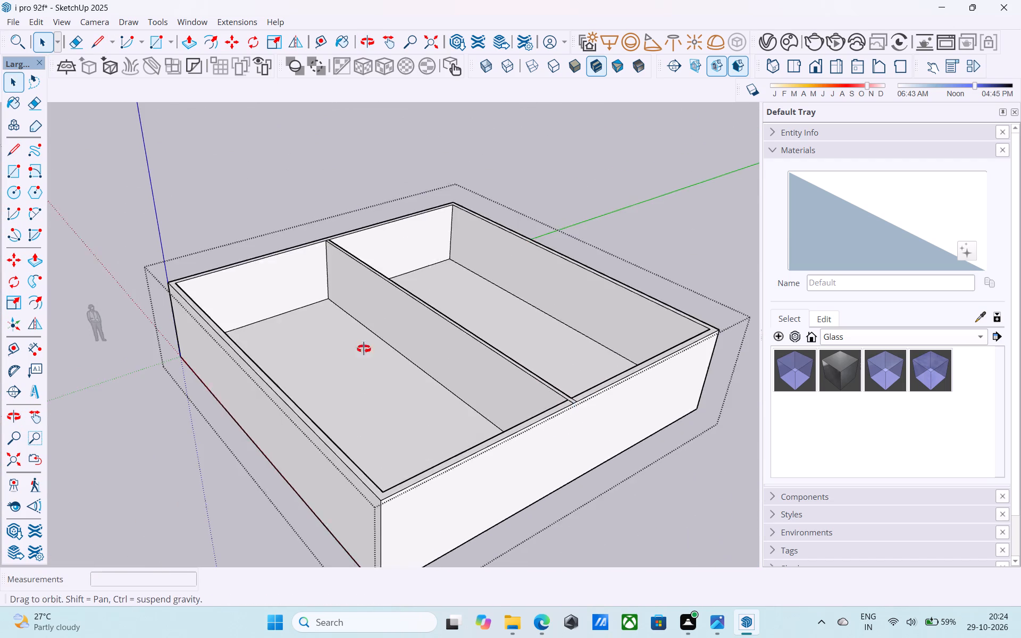
middle_drag(364, 349, 971, 414)
key(l)
scroll(320, 359, up, 9)
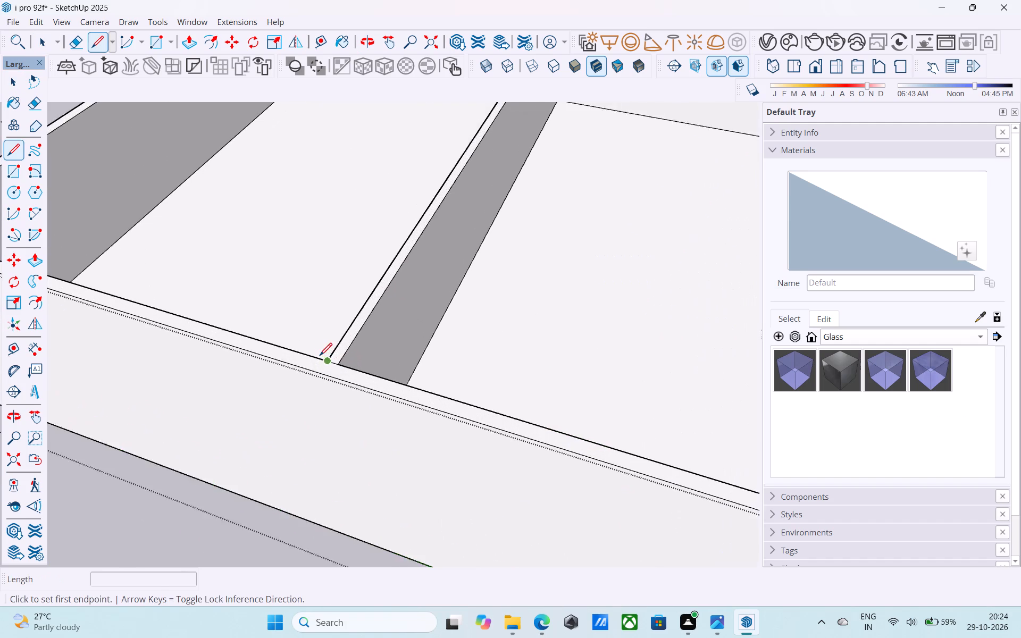
scroll(320, 357, up, 6)
click(332, 364)
click(324, 382)
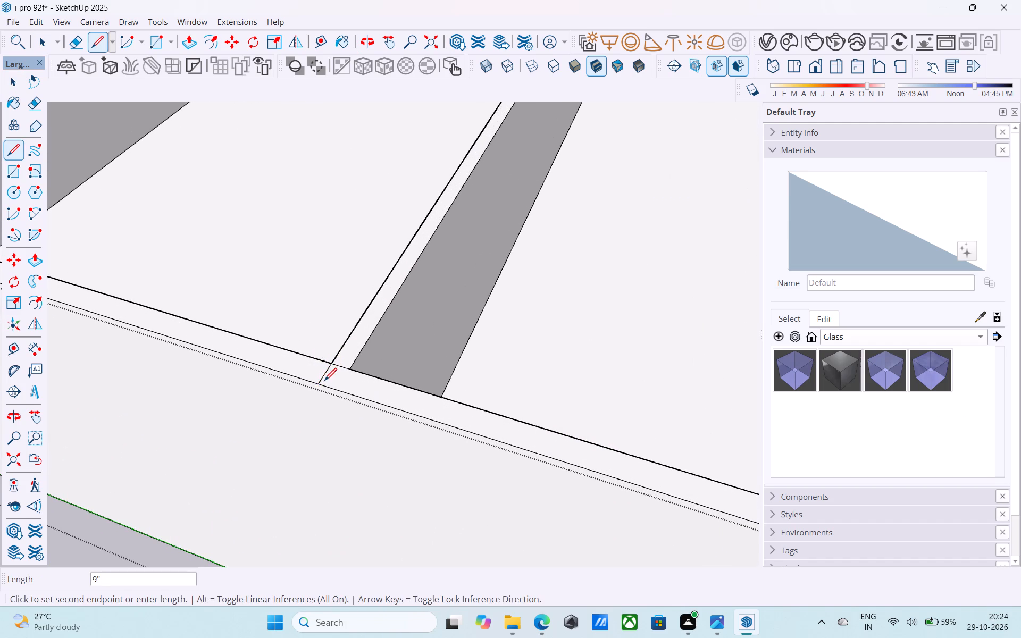
click(352, 371)
click(343, 393)
Erase the short inner-outline segment between the partition's top edges where it meets the wall along the green axis.
key(e)
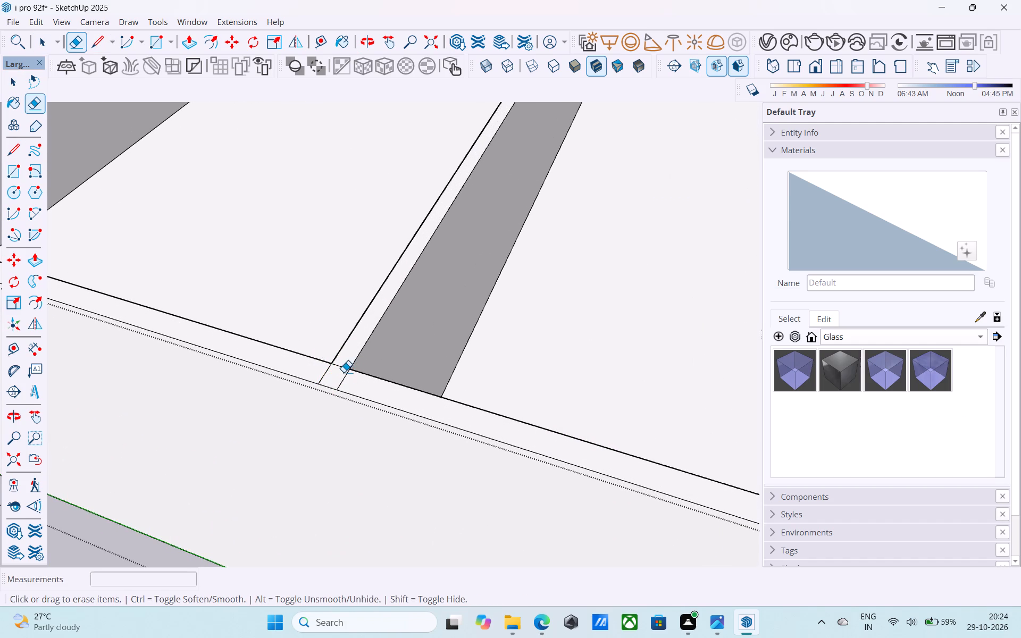
drag(343, 370, 345, 349)
scroll(346, 347, down, 5)
scroll(348, 357, up, 4)
key(ctrl+z)
scroll(348, 357, up, 3)
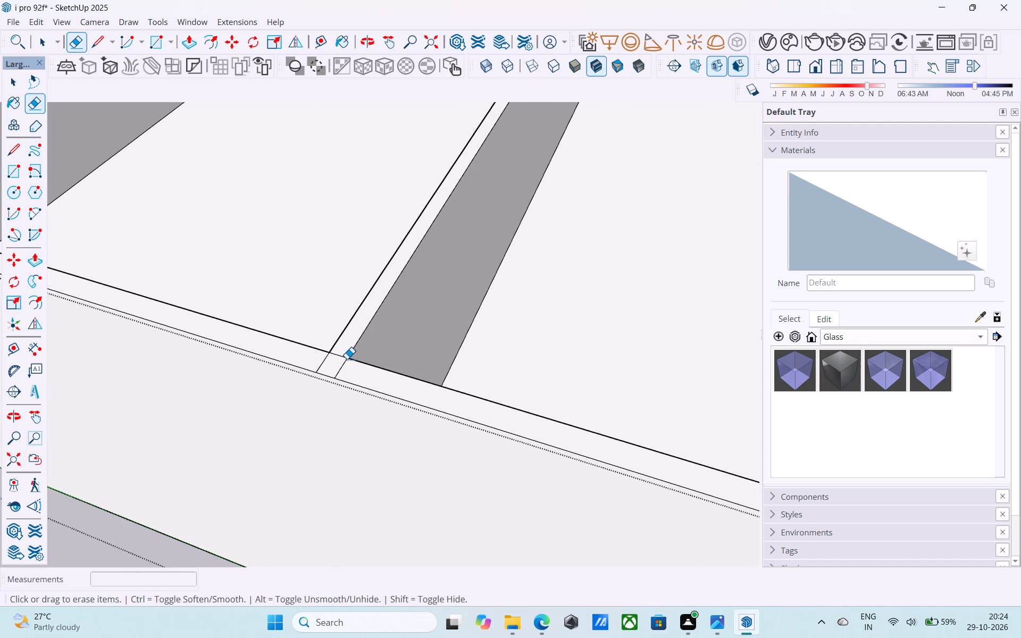
click(344, 355)
Examine the partition's top face and its junctions with the perimeter walls from several sides.
scroll(337, 372, down, 18)
key(space)
middle_drag(339, 387, 480, 346)
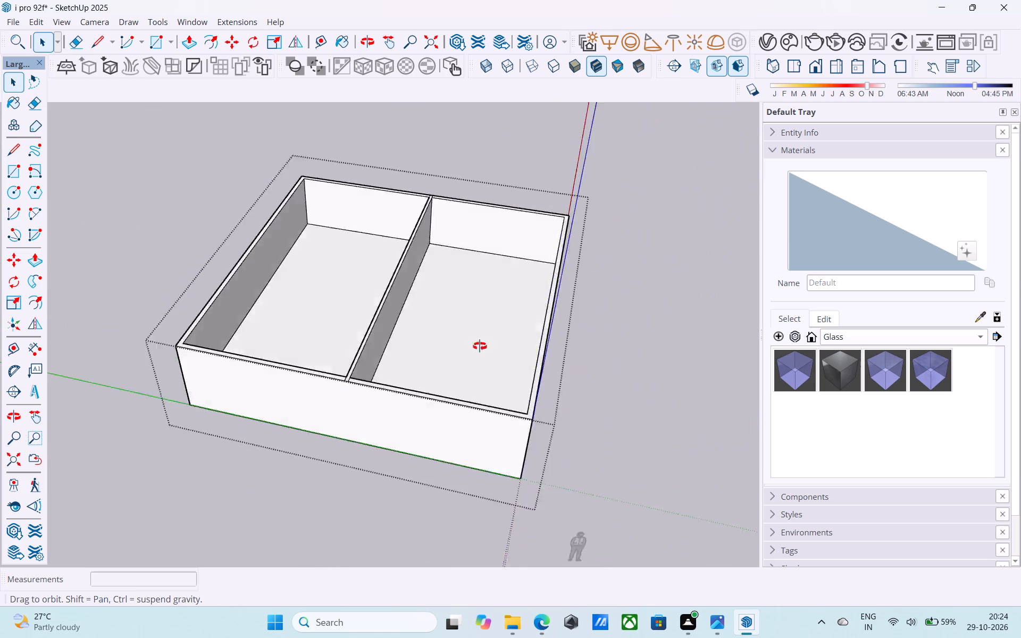
middle_drag(480, 346, 737, 328)
middle_drag(343, 389, 777, 343)
middle_drag(392, 395, 550, 473)
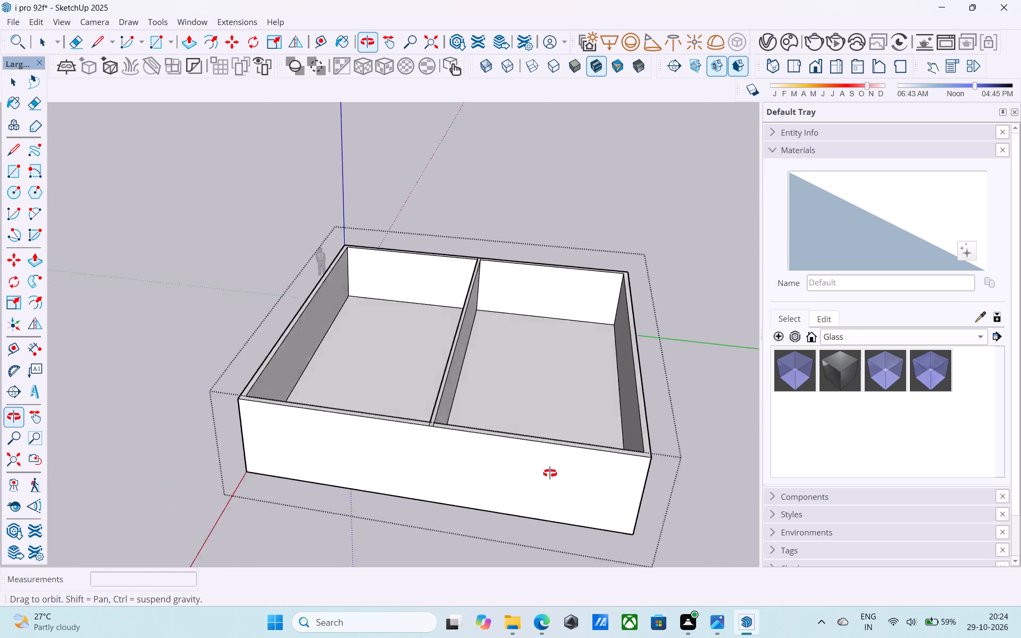
middle_drag(550, 473, 553, 484)
scroll(552, 482, down, 4)
middle_drag(551, 494, 691, 394)
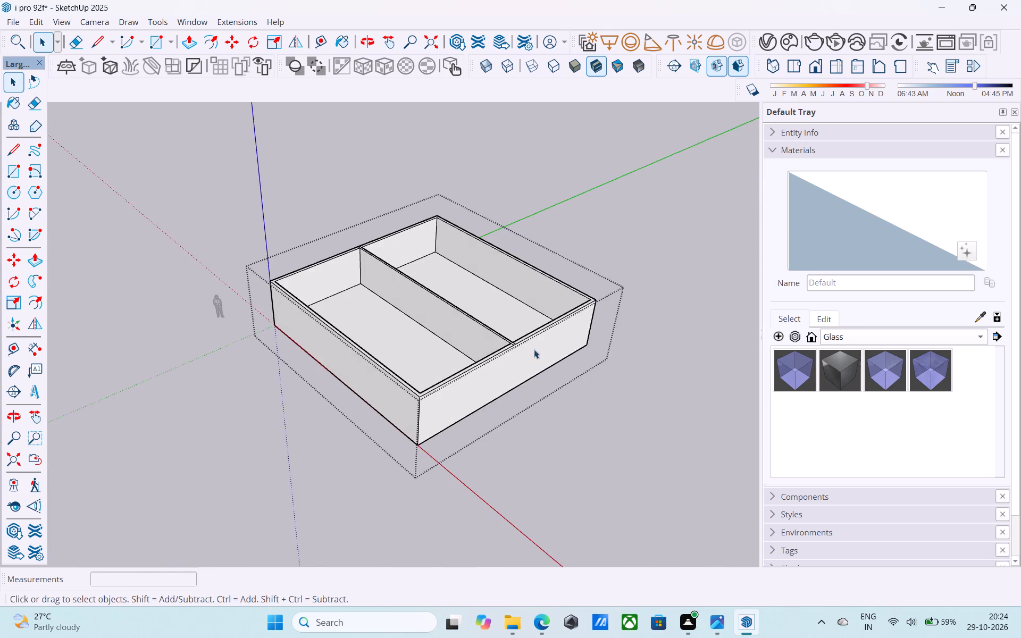
scroll(499, 342, up, 10)
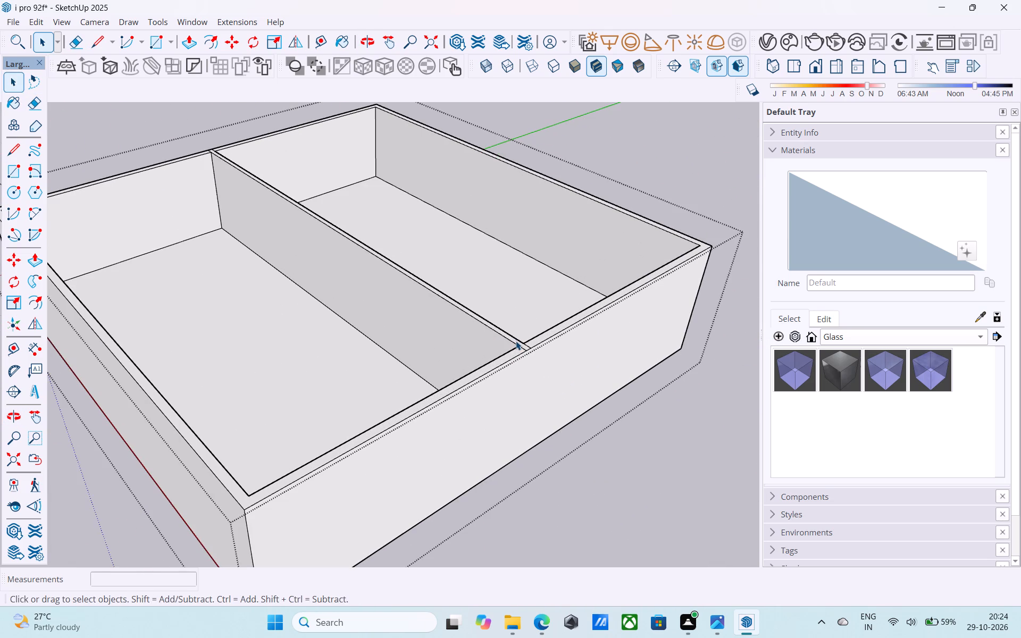
shift+middle_drag(516, 341, 481, 337)
scroll(481, 337, down, 3)
scroll(481, 339, up, 10)
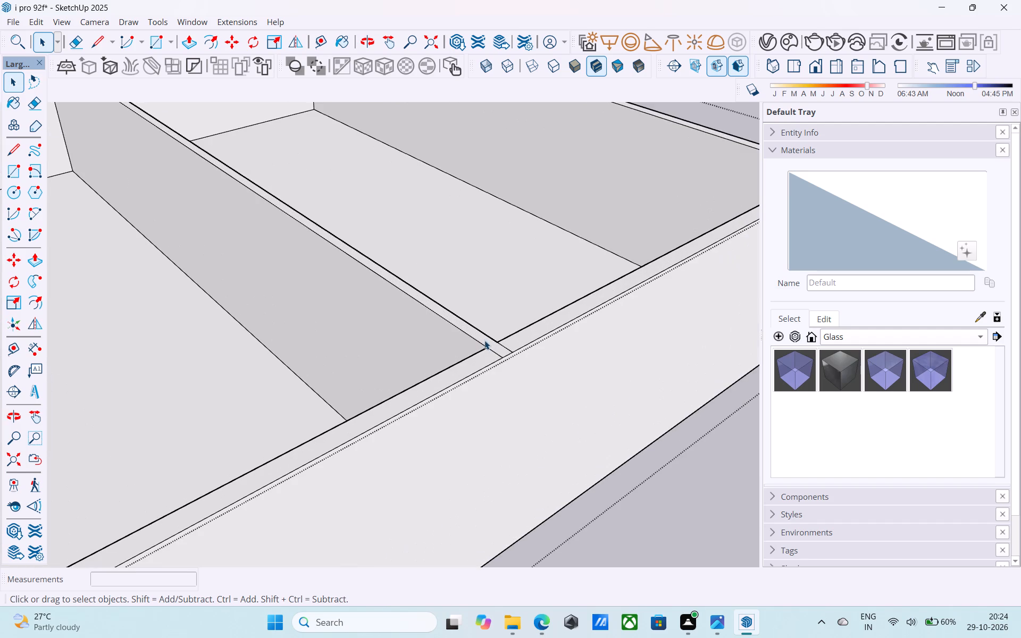
click(484, 340)
scroll(487, 343, down, 4)
middle_drag(487, 343, 488, 440)
scroll(489, 440, up, 3)
scroll(489, 435, down, 2)
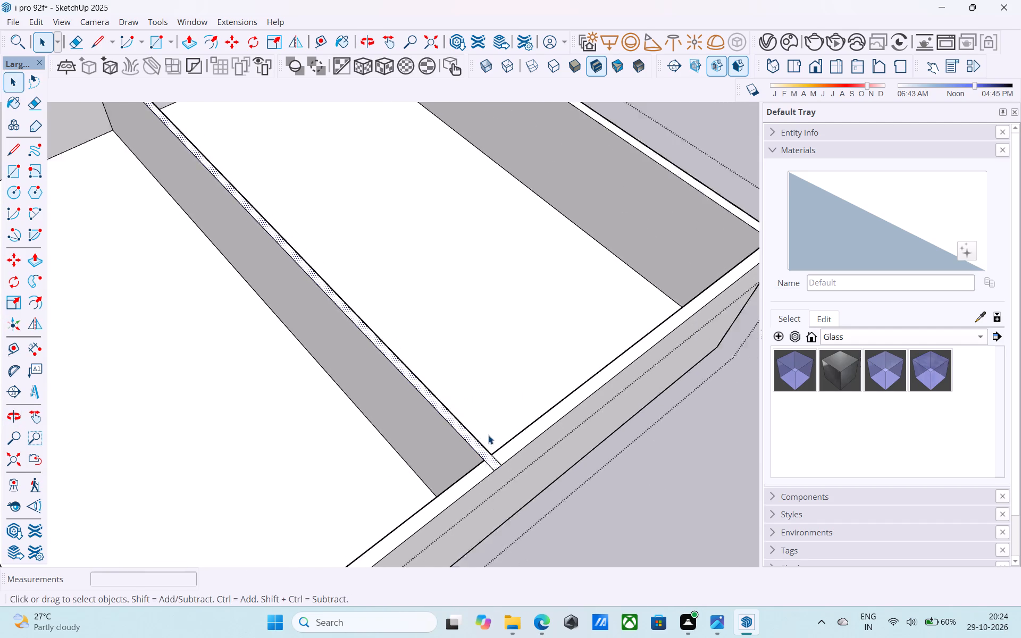
scroll(488, 435, down, 3)
shift+middle_drag(488, 435, 314, 366)
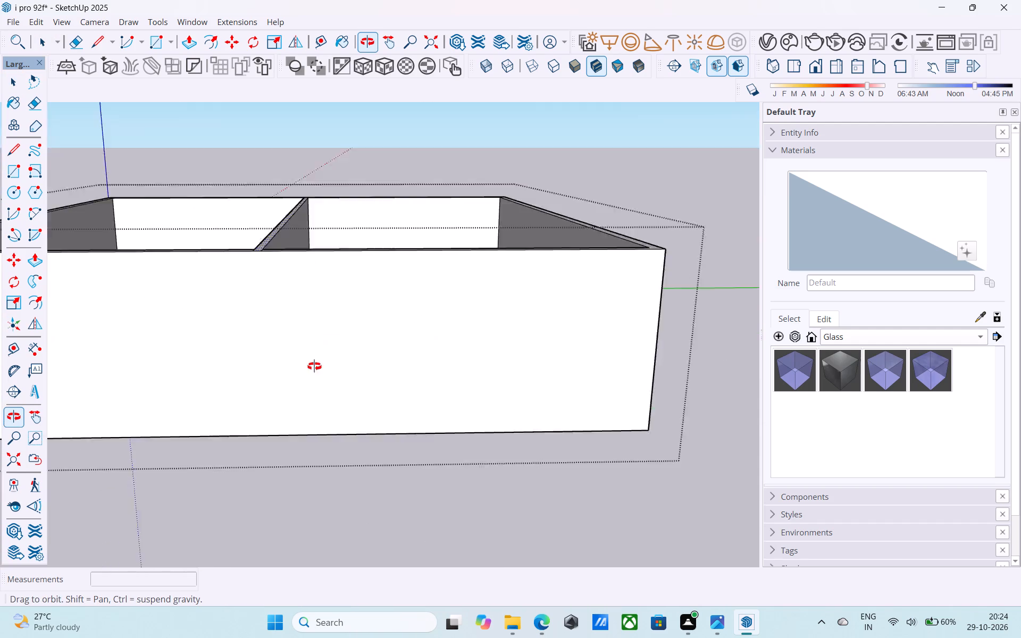
shift+middle_drag(314, 366, 549, 317)
shift+middle_drag(437, 356, 551, 312)
scroll(542, 326, down, 2)
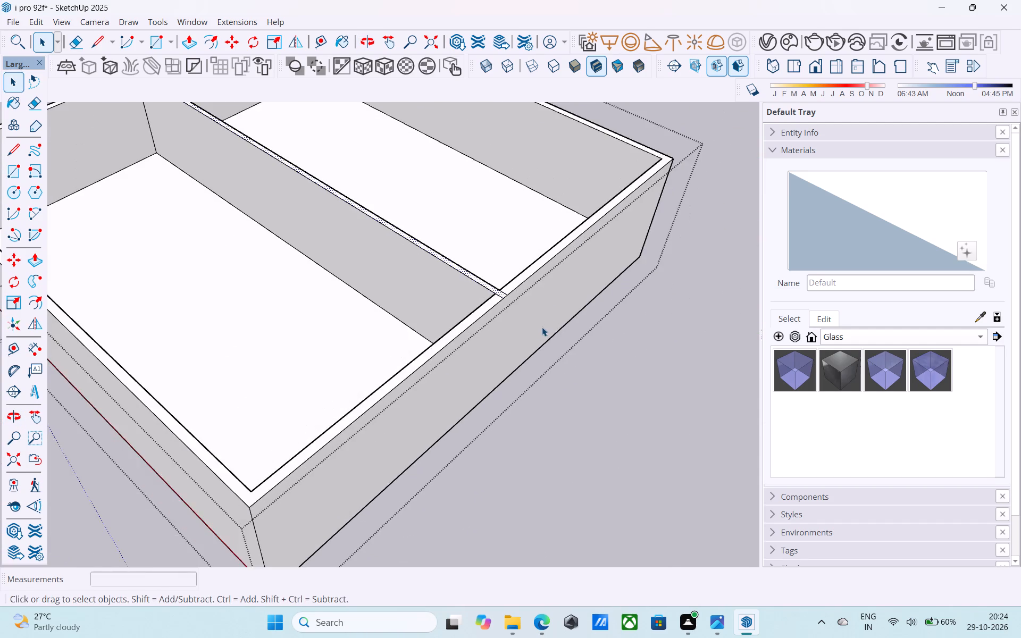
scroll(542, 327, down, 2)
shift+middle_drag(534, 341, 487, 426)
scroll(482, 416, up, 7)
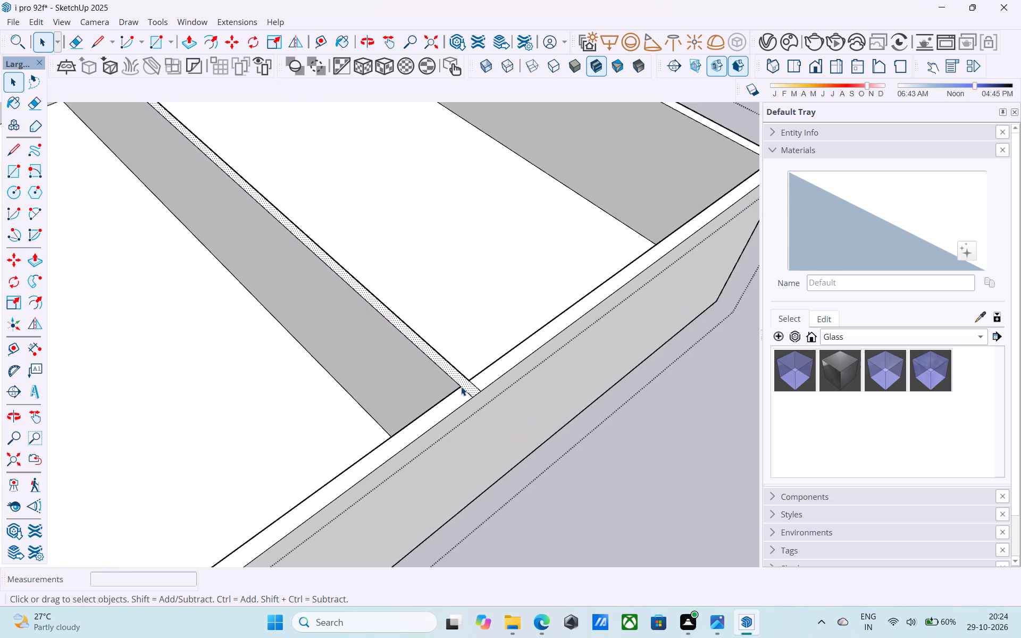
scroll(461, 387, up, 6)
scroll(460, 380, down, 12)
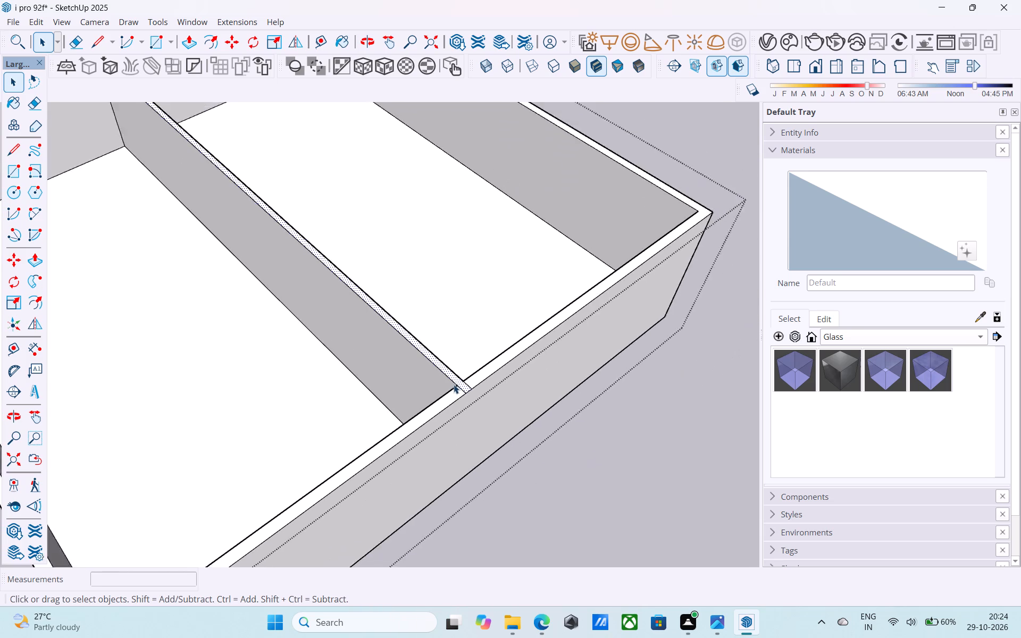
Draw a 24' 3" by 48' 6" rectangle at wall-top level to close over the room farther from the origin.
scroll(454, 384, down, 6)
shift+middle_drag(460, 367, 422, 429)
key(r)
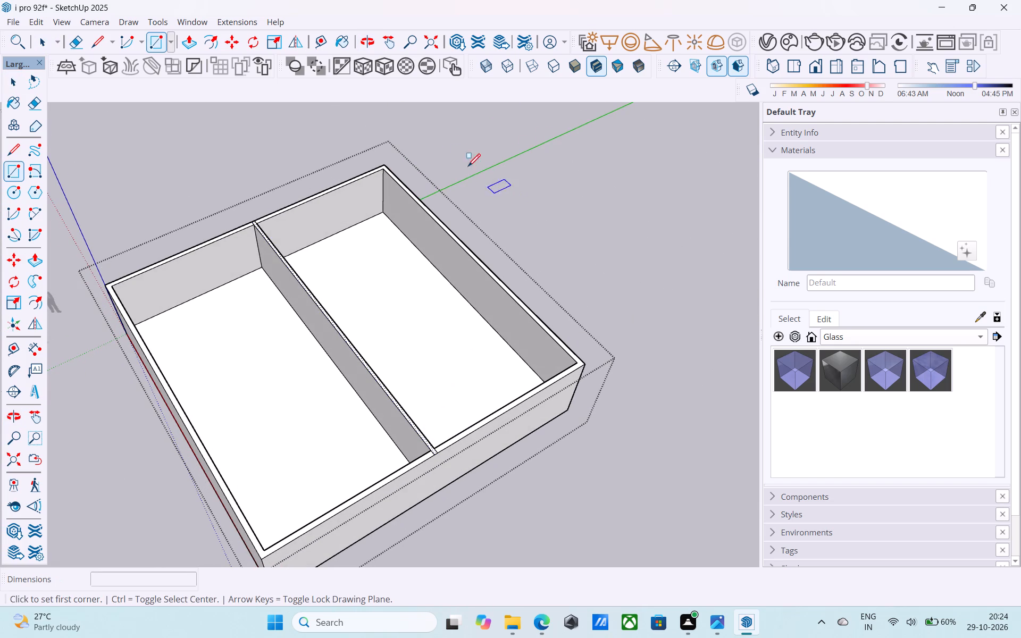
click(387, 170)
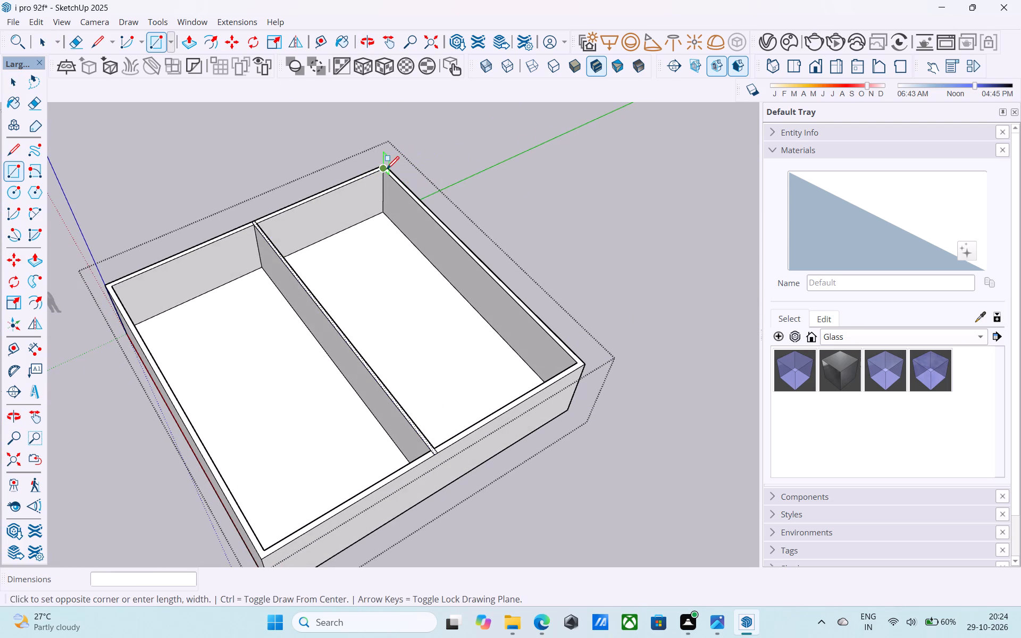
click(439, 446)
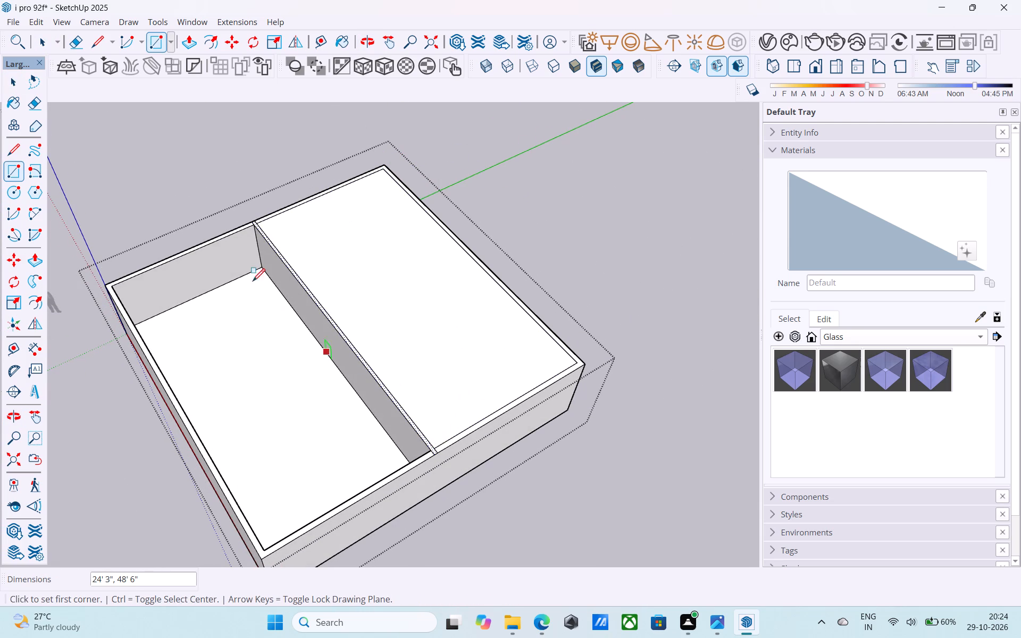
Draw a rectangle between opposite inner wall-top corners to close over the room nearer the origin.
scroll(253, 222, up, 15)
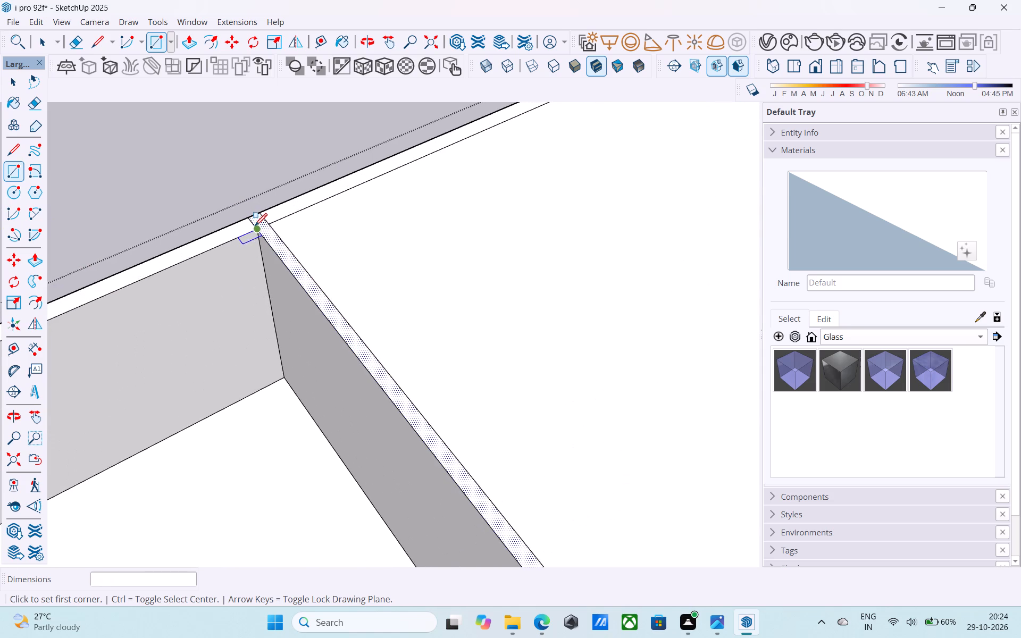
click(259, 232)
scroll(256, 181, down, 17)
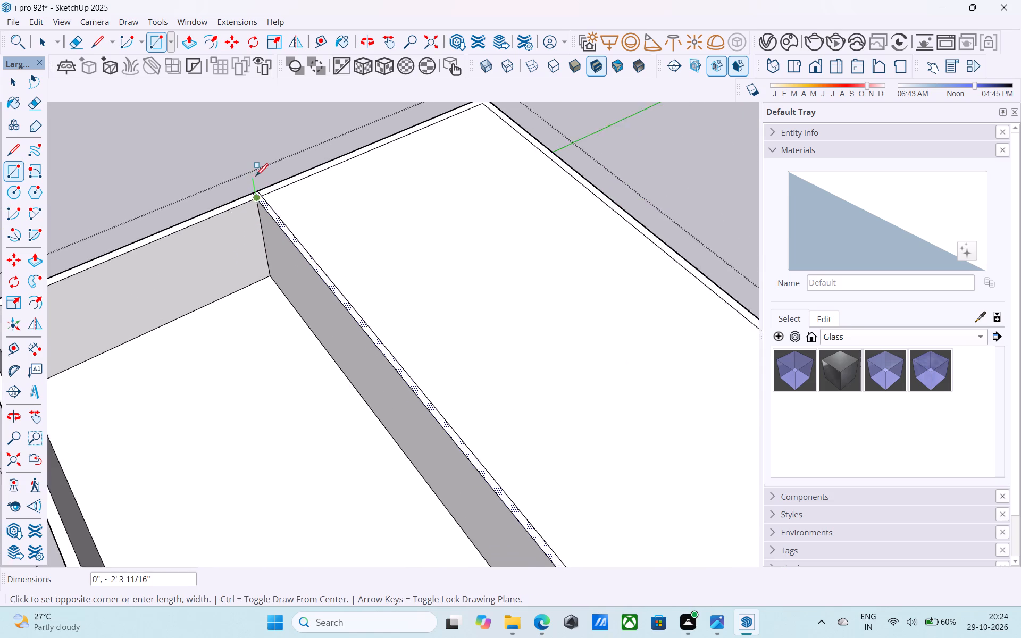
scroll(256, 177, down, 9)
scroll(284, 434, up, 8)
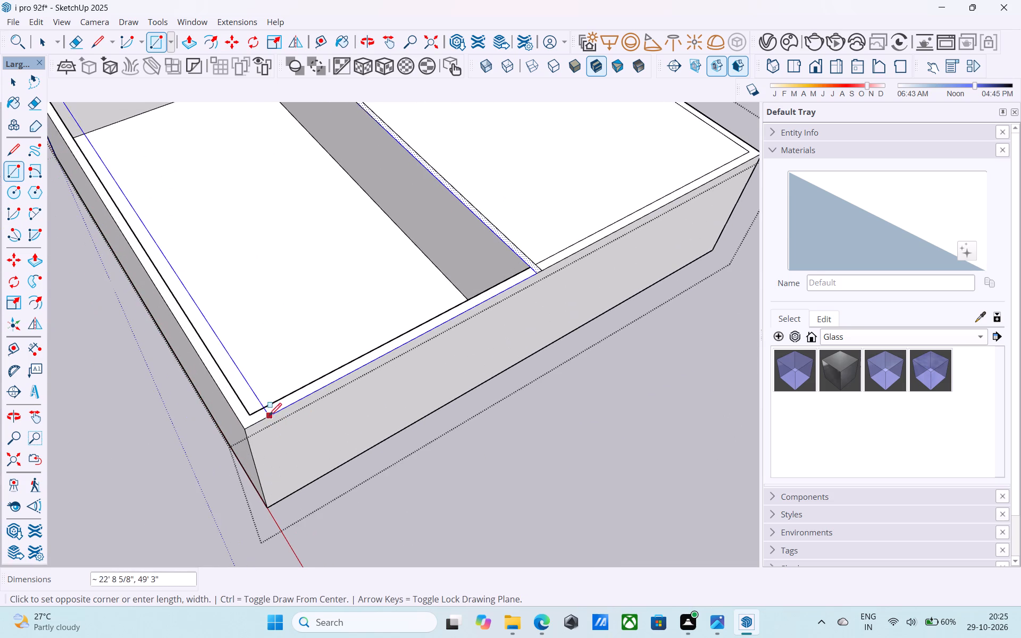
click(255, 408)
scroll(279, 393, down, 6)
middle_drag(303, 382, 237, 345)
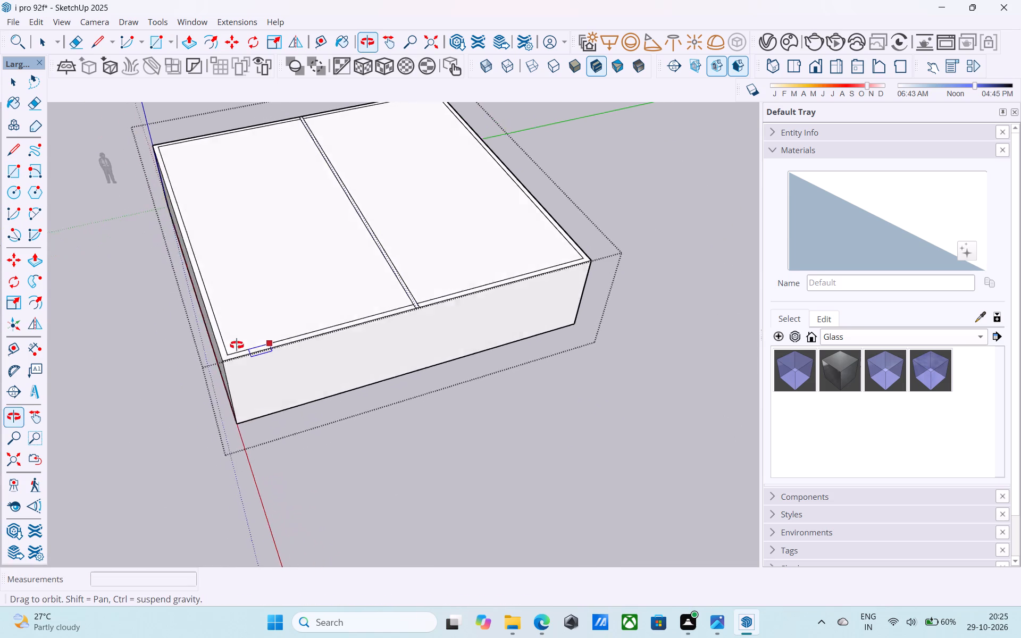
middle_drag(237, 345, 233, 342)
Reverse the two rectangular faces covering the rooms.
key(space)
click(250, 317)
right_click(251, 317)
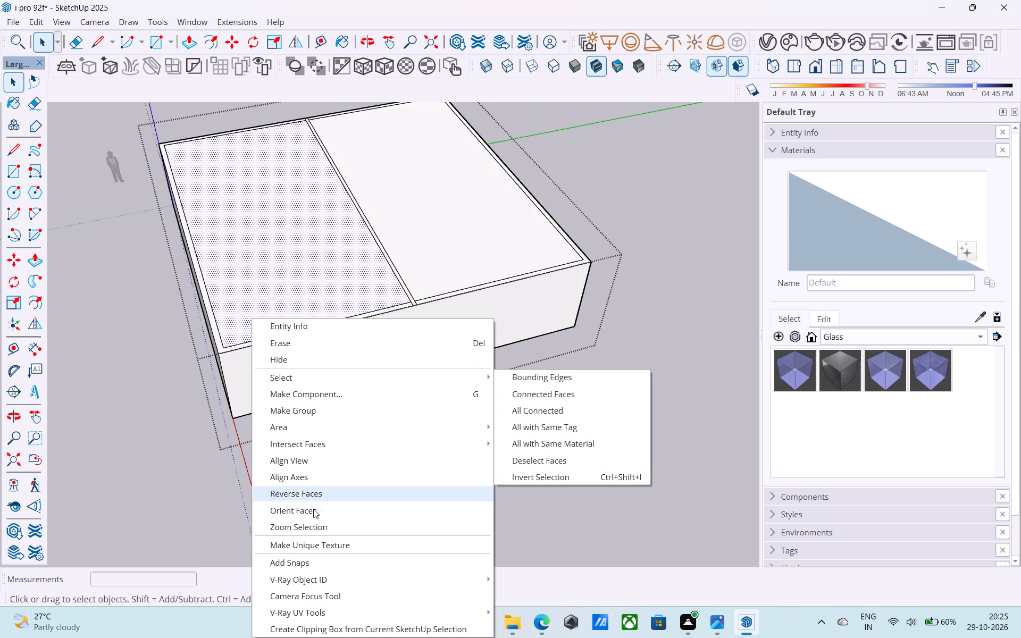
click(317, 497)
click(451, 241)
right_click(451, 241)
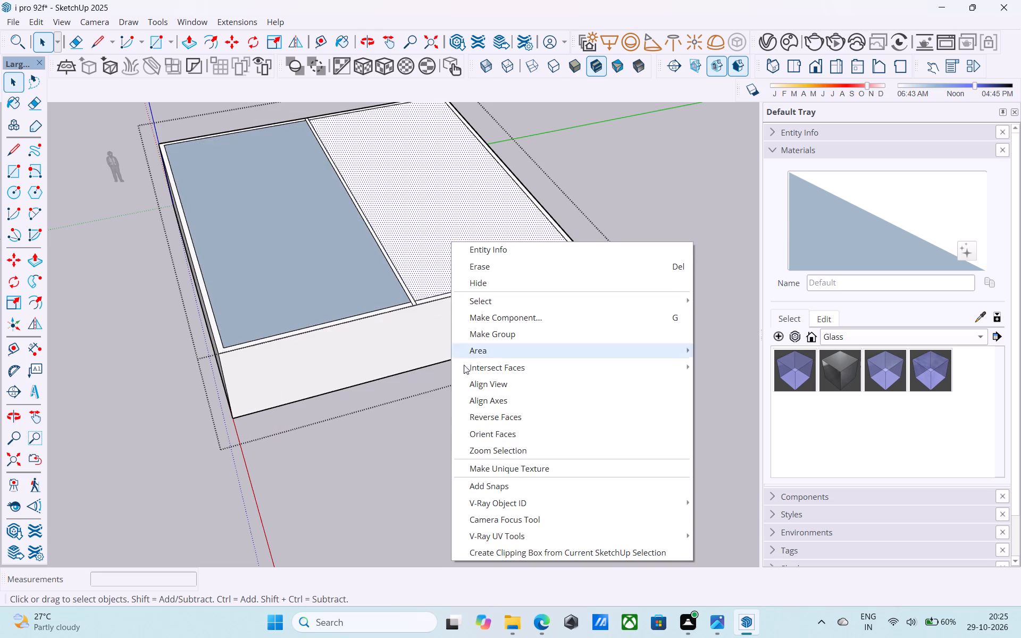
click(475, 417)
Draw a 6" vertical line up from the inner wall-top corner nearest the origin.
middle_drag(336, 475, 255, 494)
scroll(295, 409, down, 5)
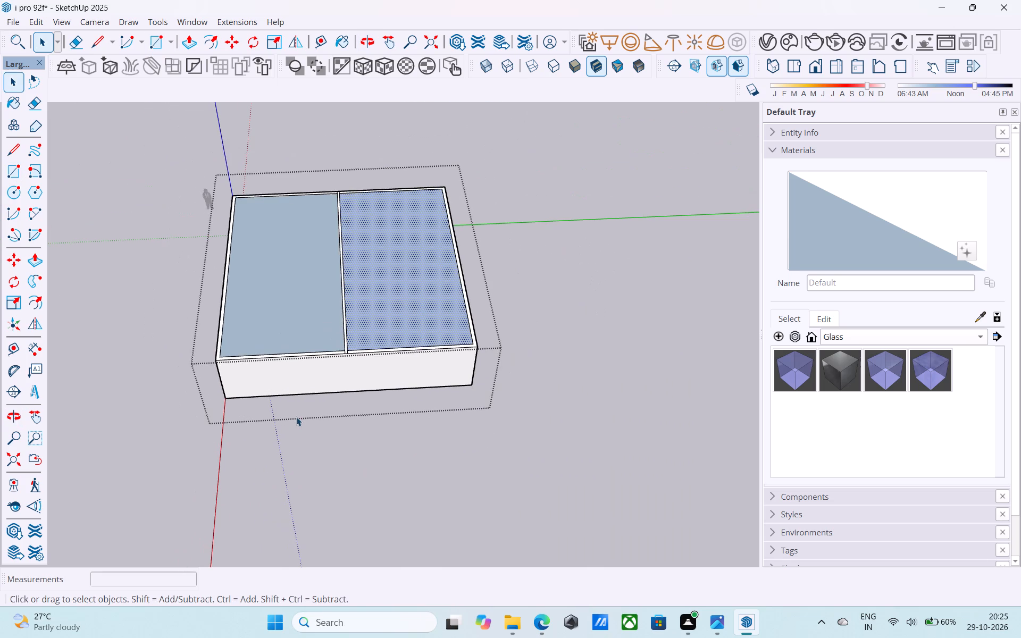
key(l)
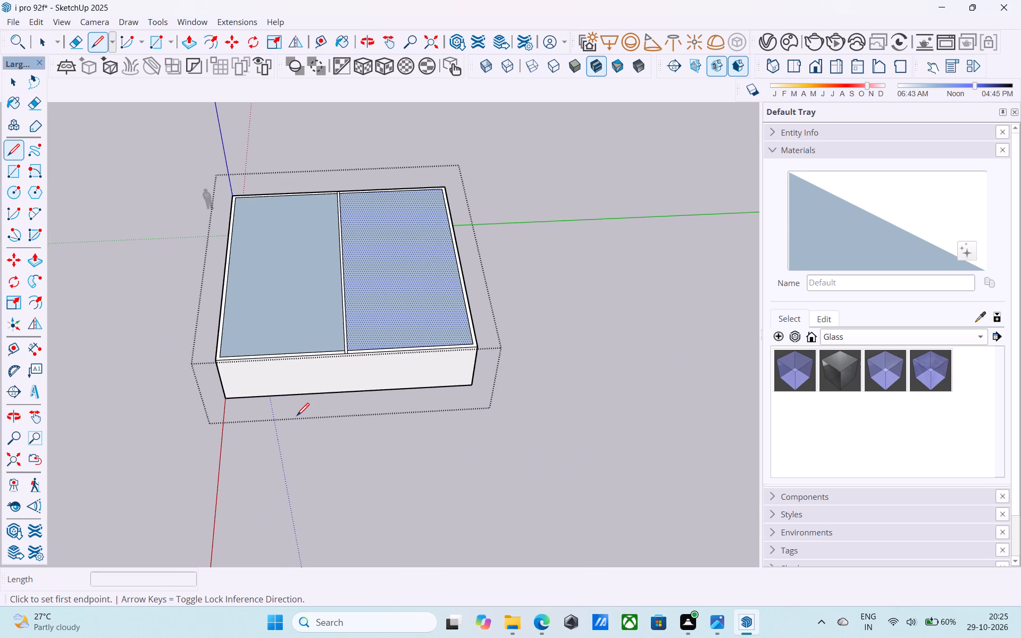
scroll(324, 383, down, 3)
middle_drag(325, 382, 303, 347)
scroll(277, 188, up, 15)
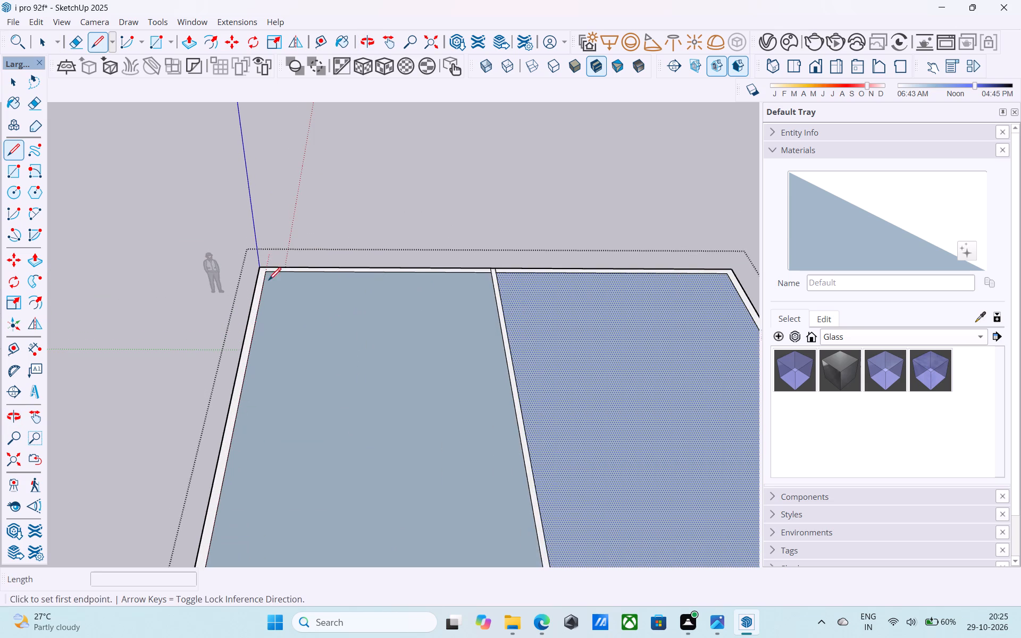
click(263, 271)
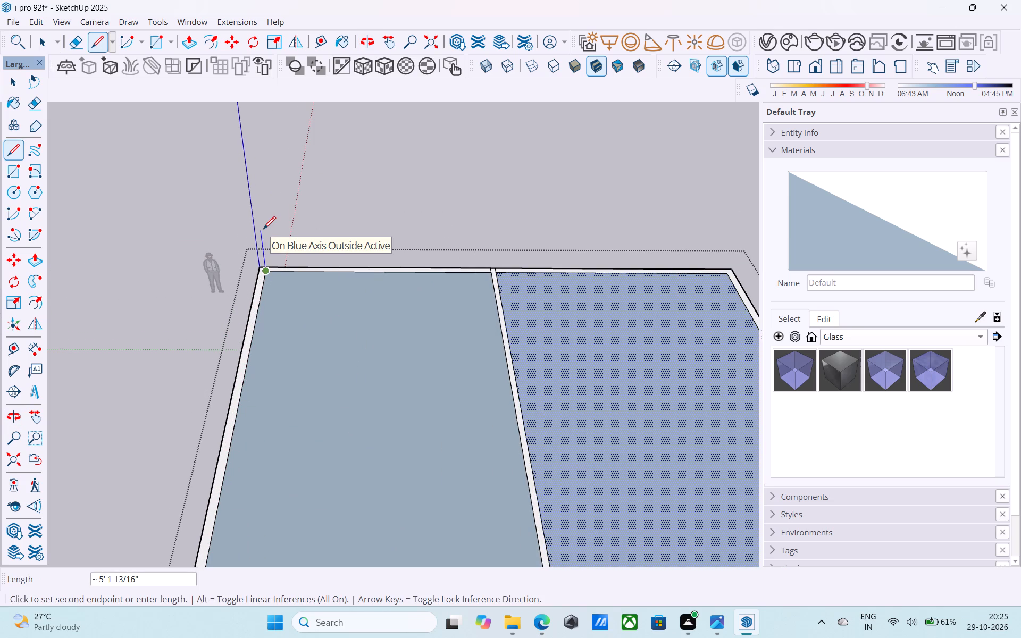
text(6")
key(Return)
key(space)
Draw a 6" vertical line up from the partition's junction with the wall opposite the origin, at the corner of the nearer room.
text(l)
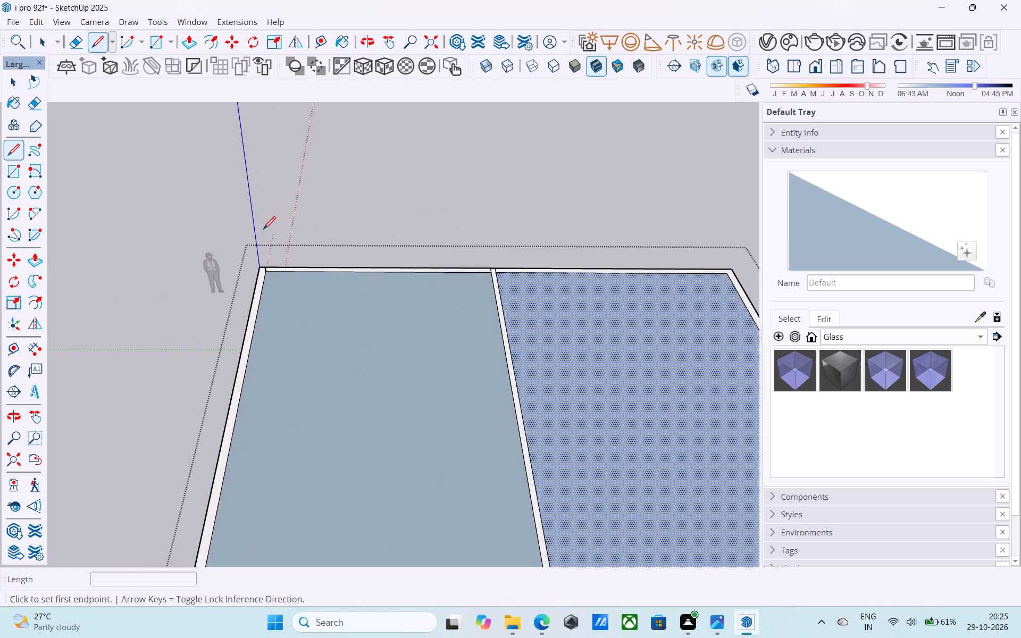
scroll(288, 161, down, 8)
scroll(476, 566, up, 6)
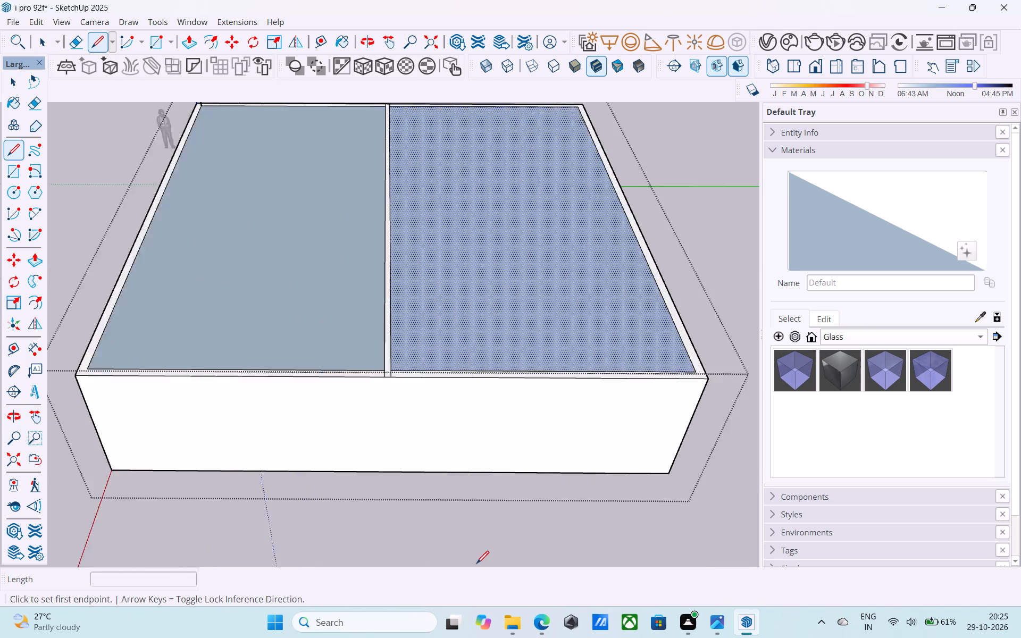
scroll(411, 356, up, 5)
scroll(565, 332, down, 5)
middle_drag(551, 363, 391, 365)
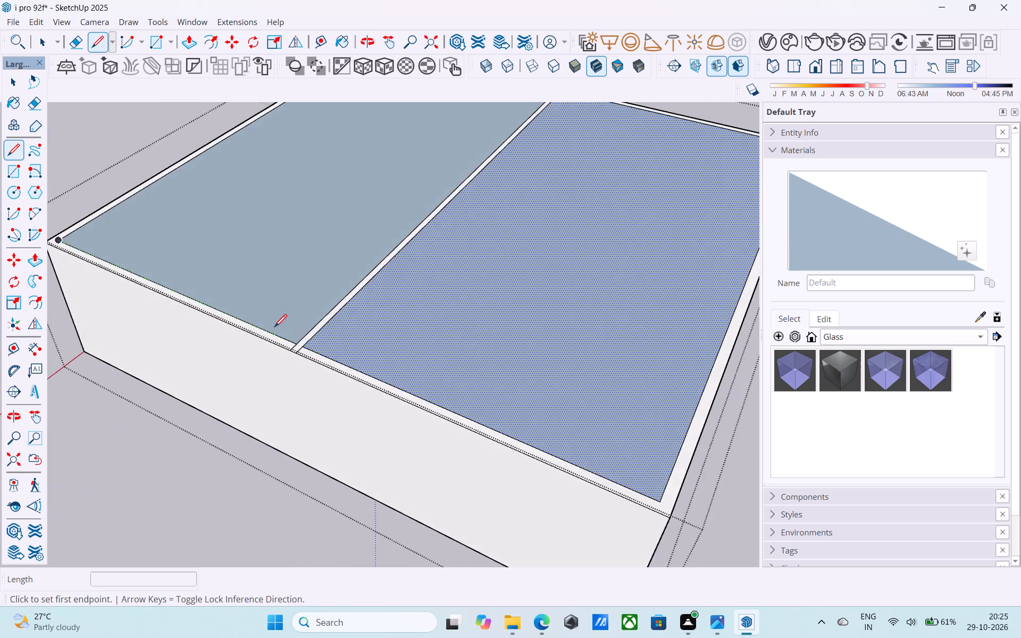
scroll(274, 328, up, 7)
click(322, 358)
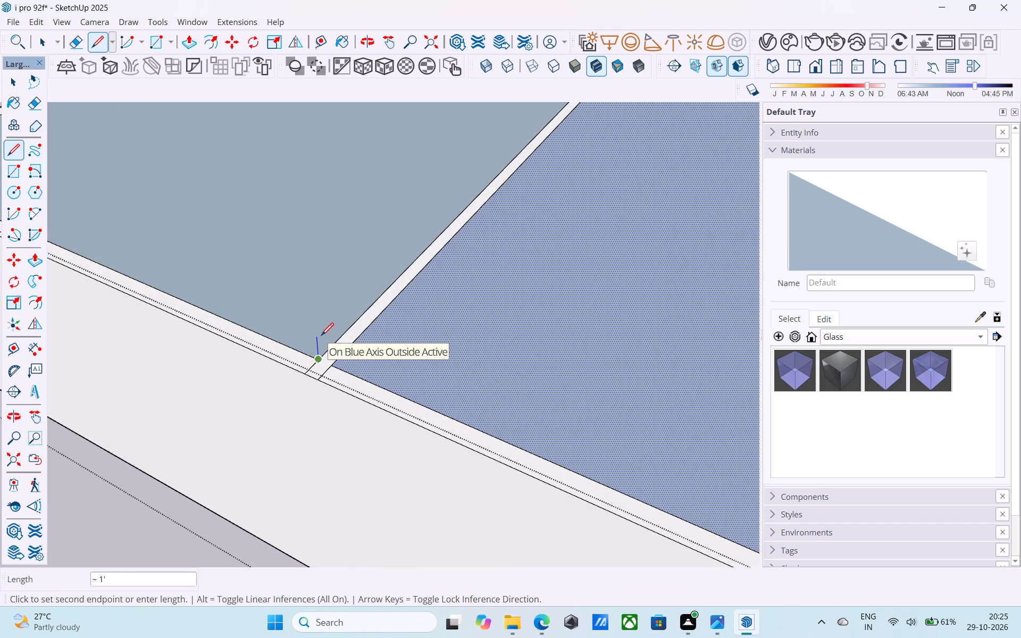
key(6)
key(shift+quotedbl)
key(Return)
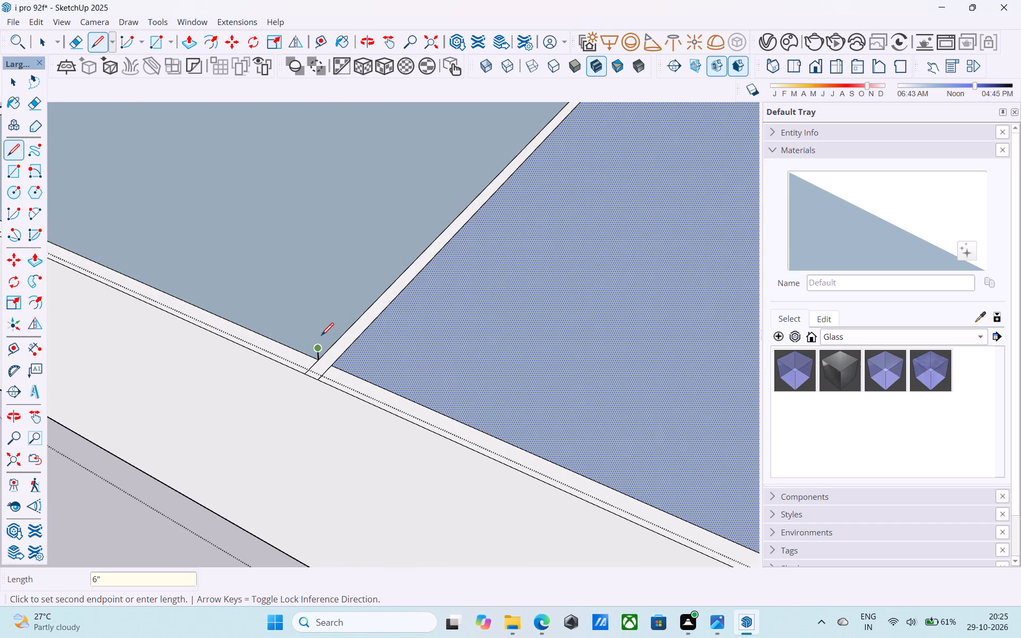
key(space)
Draw a 48' 6" by 23' 9" rectangle between the upper ends of the two 6" vertical lines, over the room nearer the origin.
text(r)
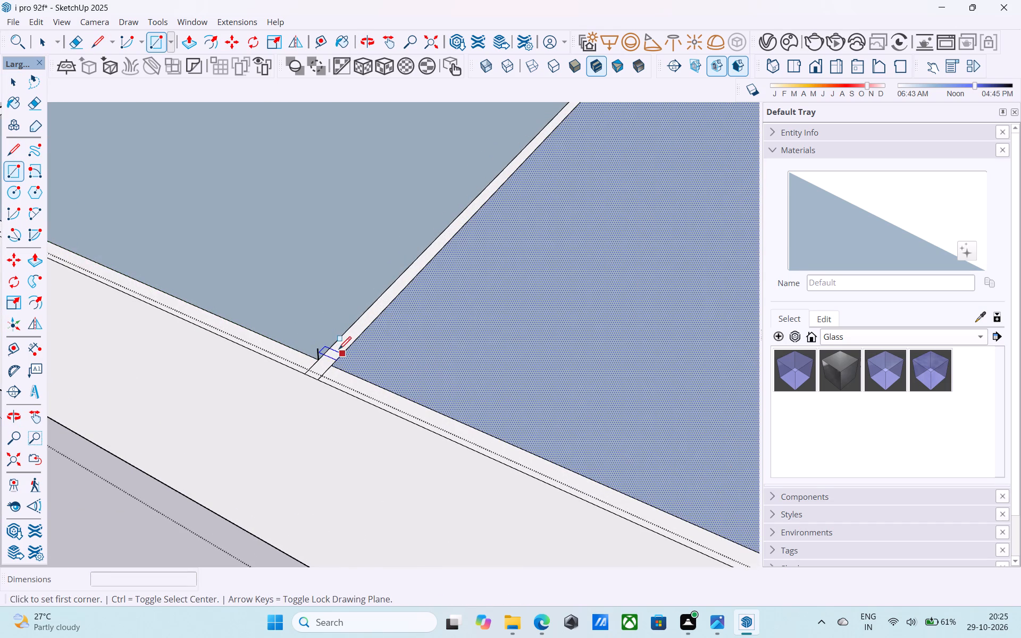
click(320, 349)
scroll(320, 372, down, 16)
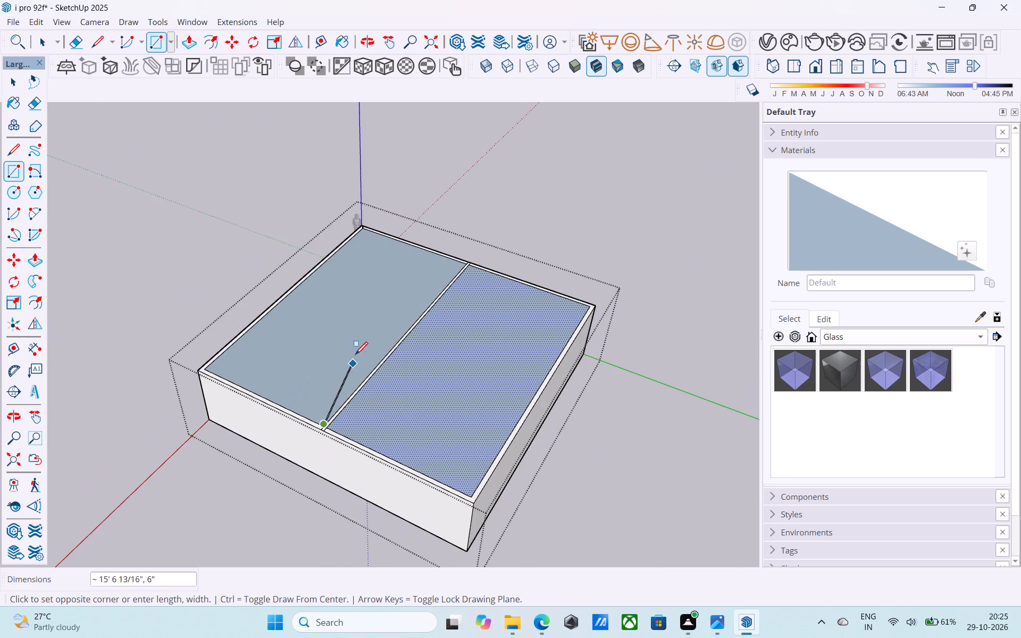
scroll(362, 222, up, 20)
scroll(362, 222, up, 2)
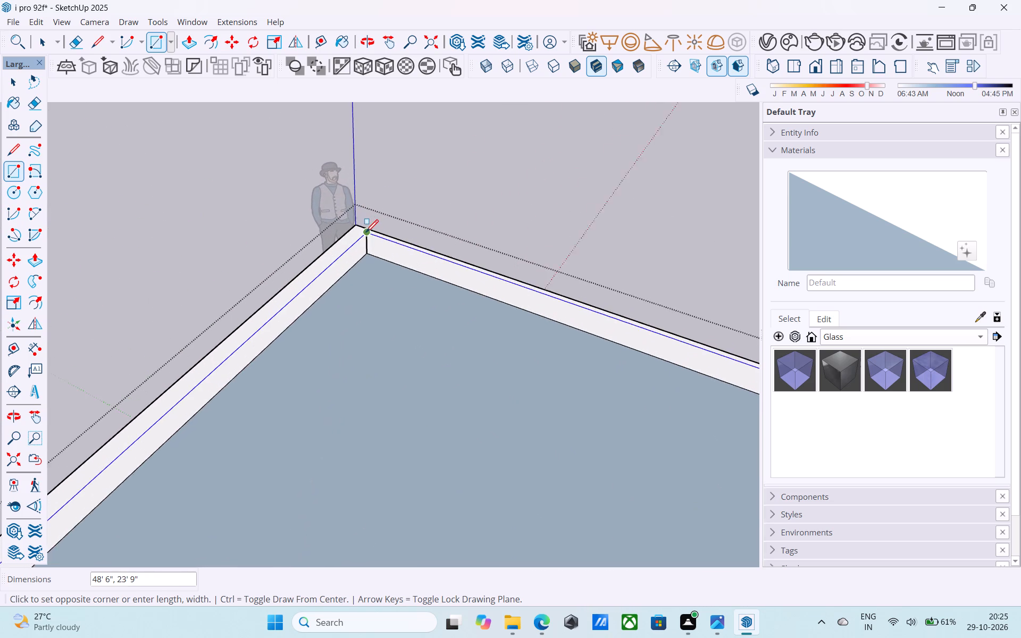
scroll(366, 233, up, 2)
click(366, 233)
scroll(366, 215, down, 20)
scroll(366, 215, down, 2)
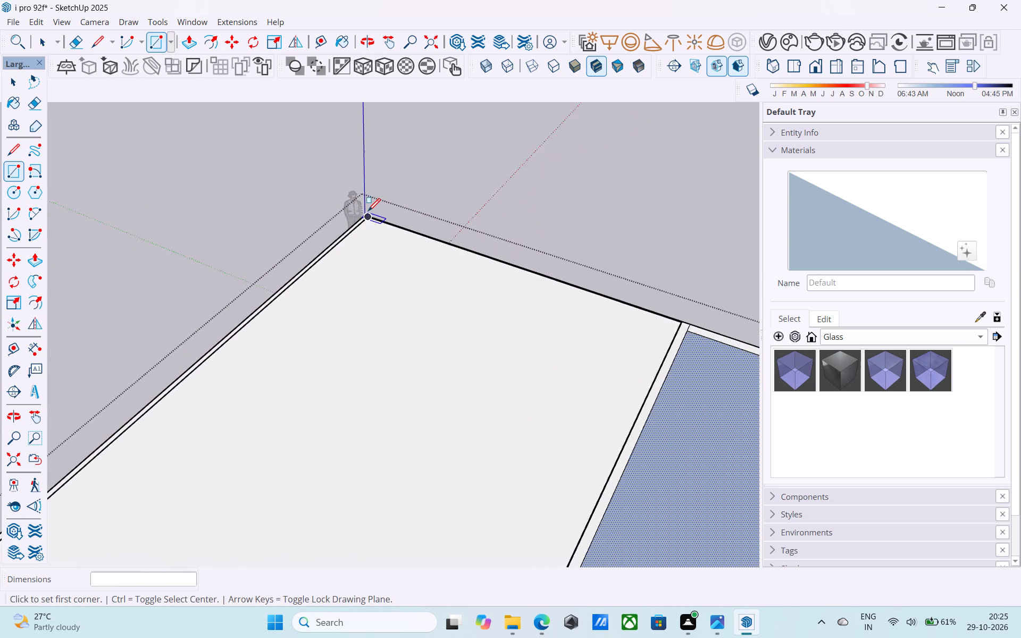
Draw a vertical edge from the inner wall-top corner to the raised rectangle's corner at the far end of the red-axis side.
scroll(368, 212, down, 9)
middle_drag(356, 347, 531, 271)
middle_drag(409, 423, 563, 430)
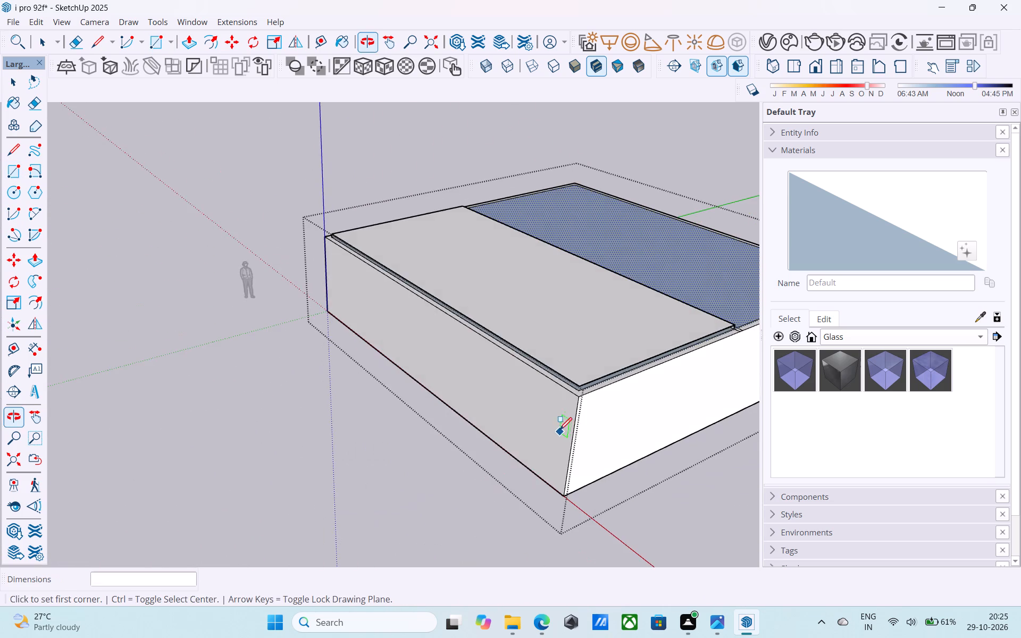
scroll(617, 382, up, 9)
key(l)
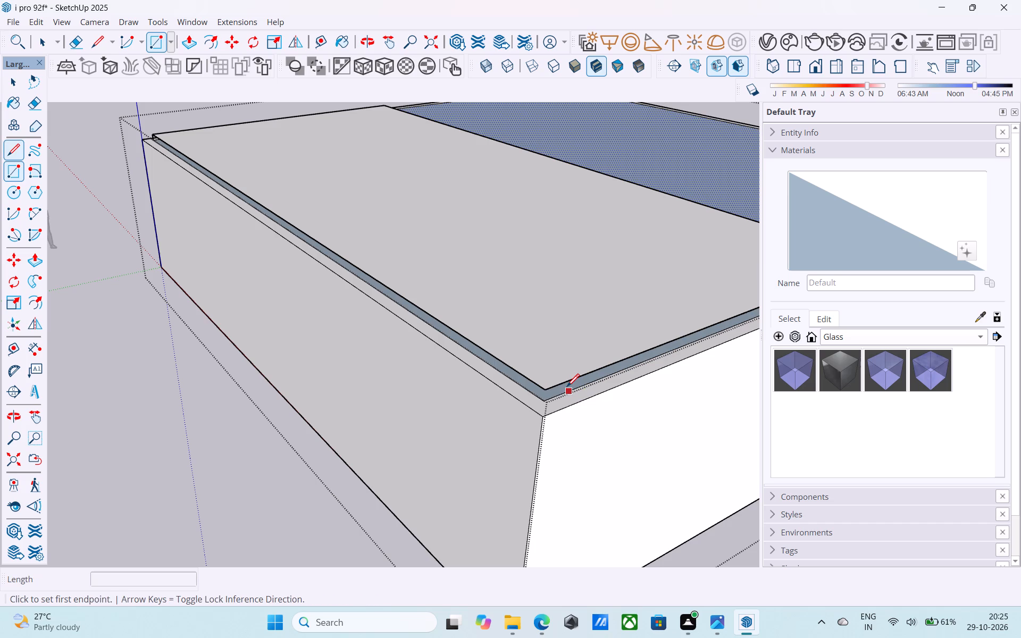
scroll(567, 387, up, 8)
click(514, 415)
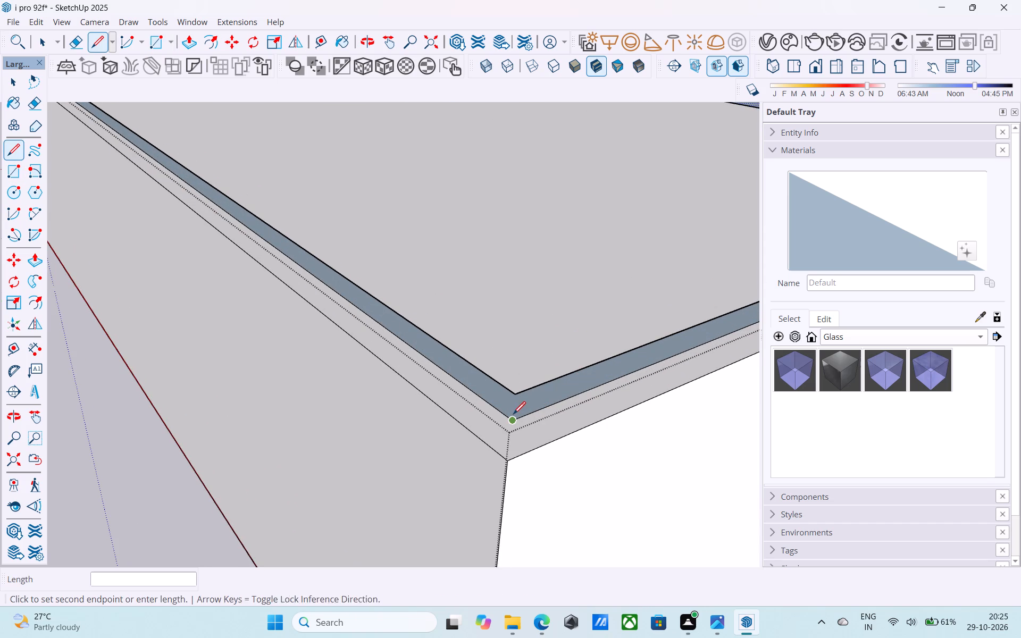
click(516, 394)
Draw a vertical edge joining the raised rectangle to the room cover at the partition corner on the green-axis wall.
scroll(516, 394, down, 19)
middle_drag(606, 441, 563, 440)
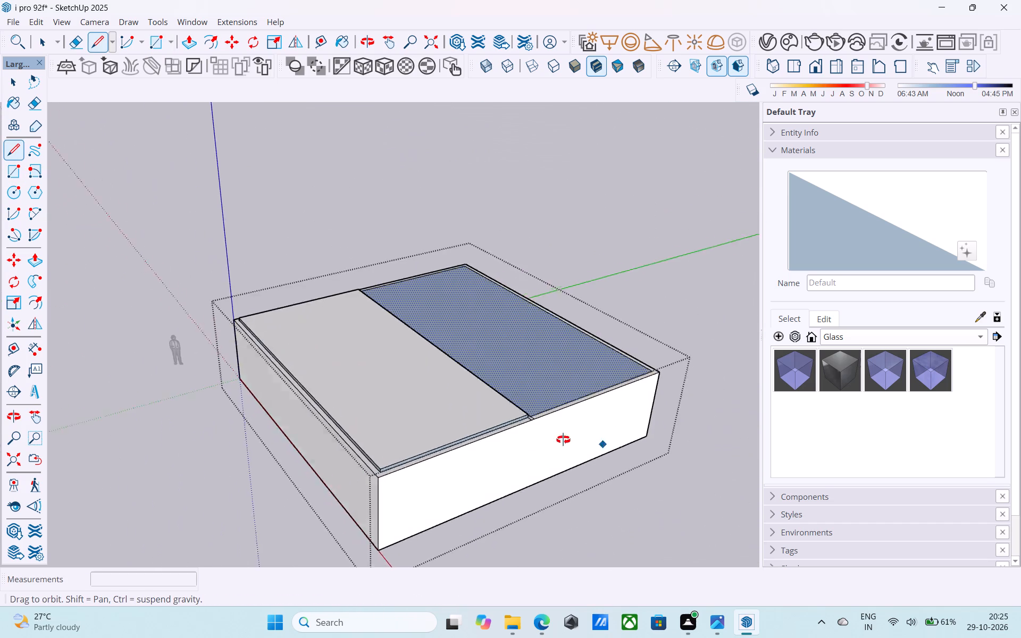
middle_drag(563, 440, 330, 355)
scroll(333, 354, up, 8)
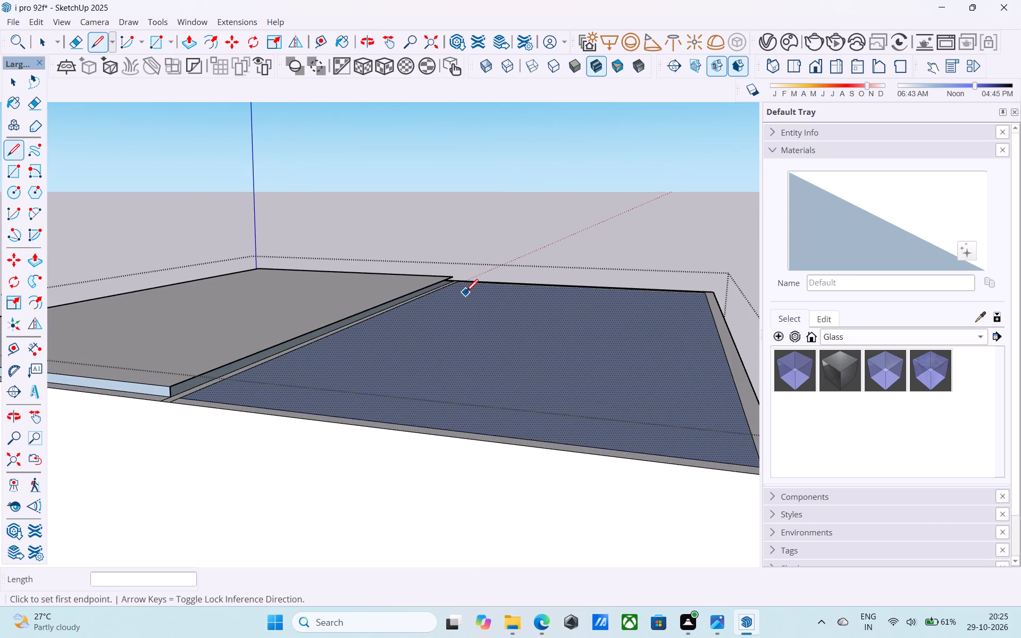
scroll(465, 292, up, 9)
middle_drag(452, 276, 462, 397)
scroll(462, 391, up, 1)
scroll(462, 468, up, 11)
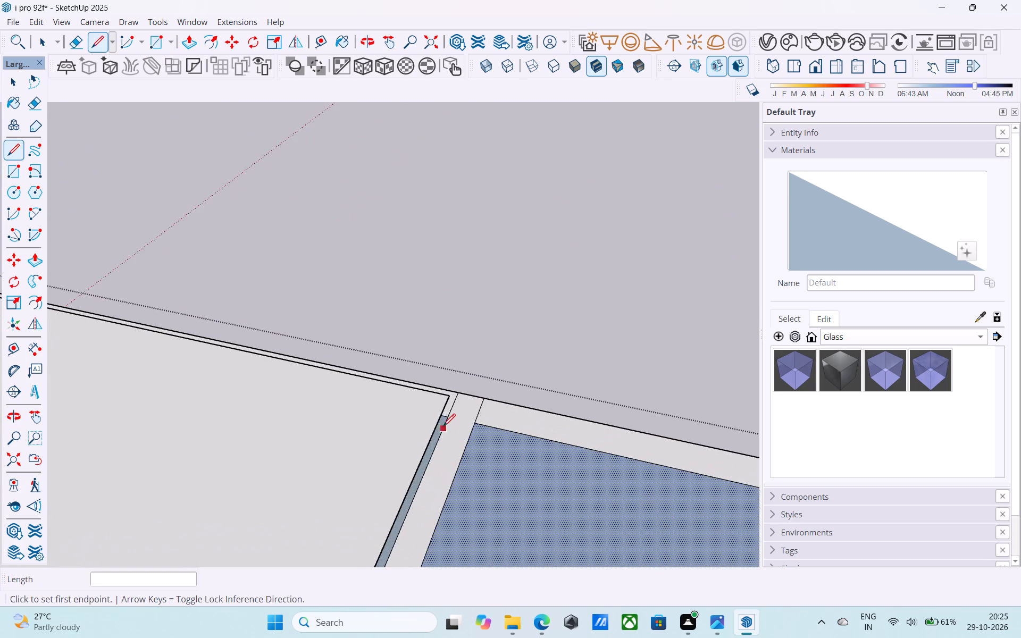
scroll(443, 427, up, 6)
click(450, 411)
click(450, 366)
Reverse the raised slab's side faces along the partition and along the green-axis wall.
scroll(545, 400, down, 5)
middle_drag(560, 419, 521, 422)
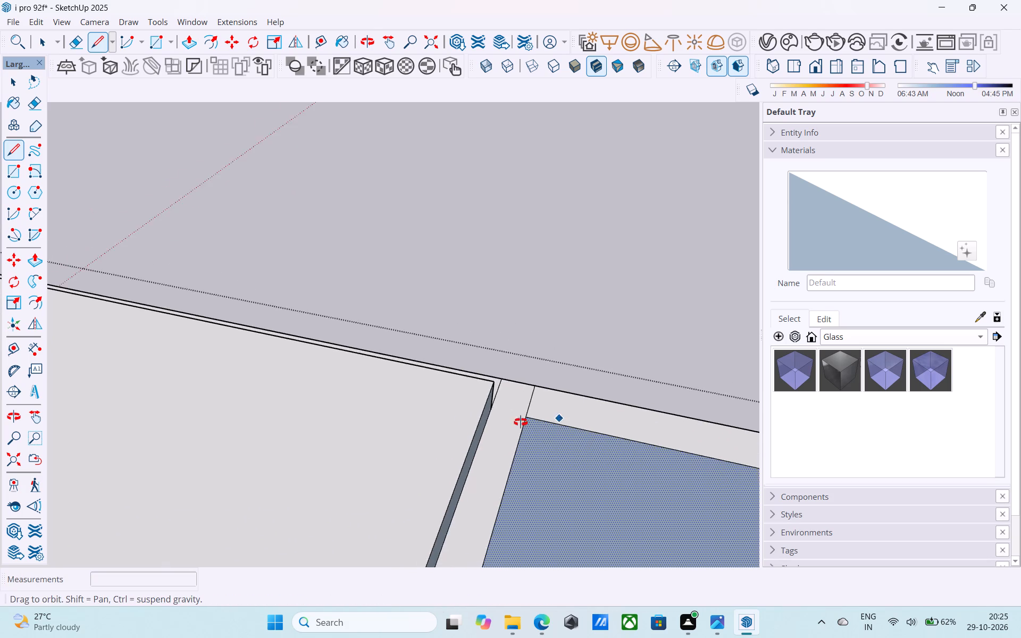
middle_drag(521, 422, 55, 421)
middle_drag(271, 414, 267, 346)
key(space)
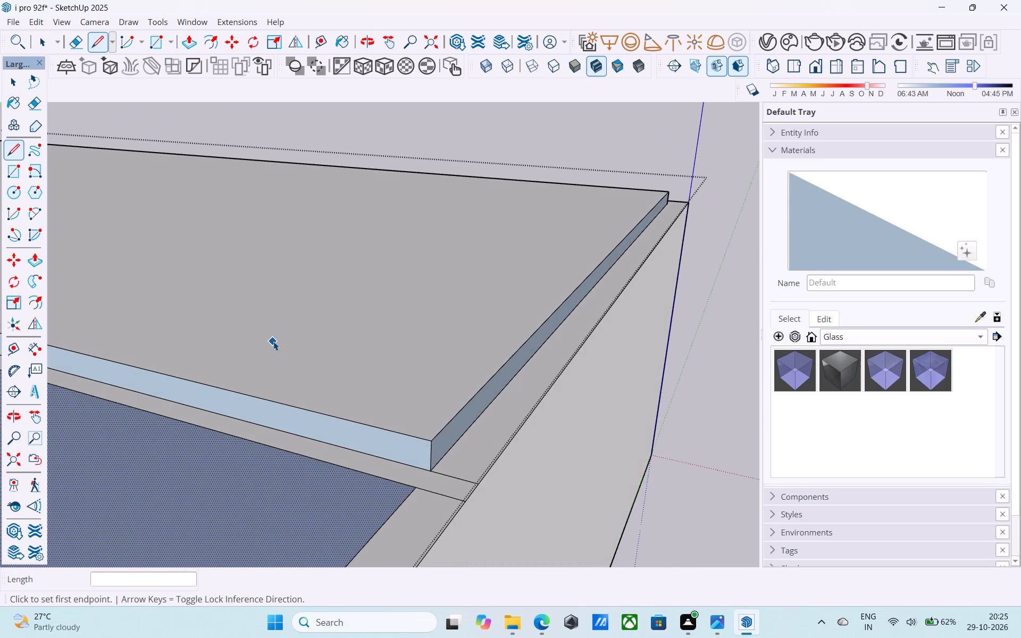
scroll(515, 387, down, 7)
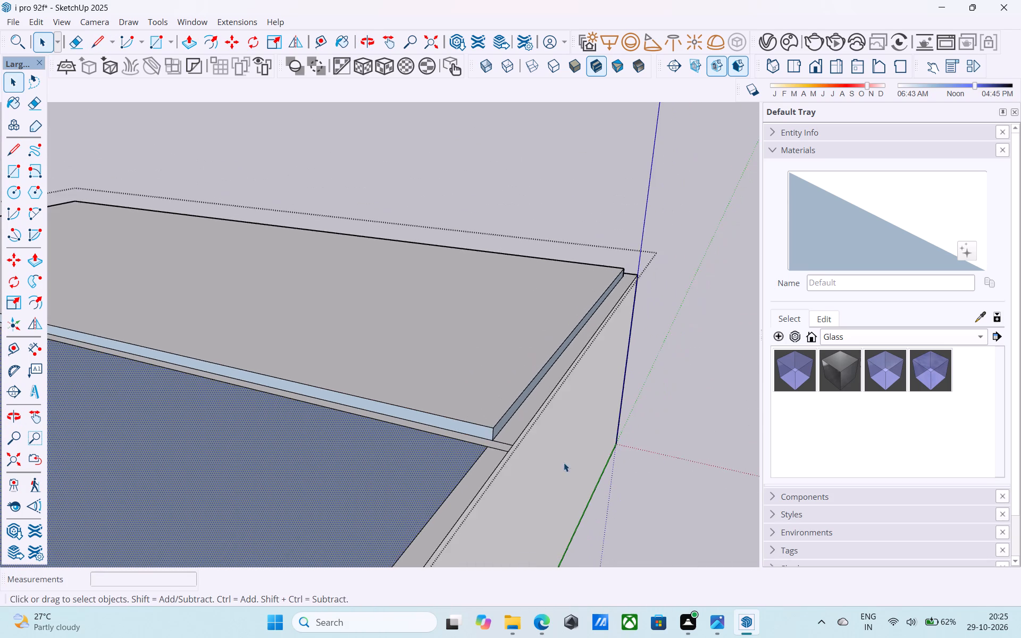
scroll(564, 463, down, 2)
middle_drag(552, 496, 563, 431)
scroll(442, 326, down, 8)
middle_drag(485, 440, 478, 485)
scroll(475, 396, up, 7)
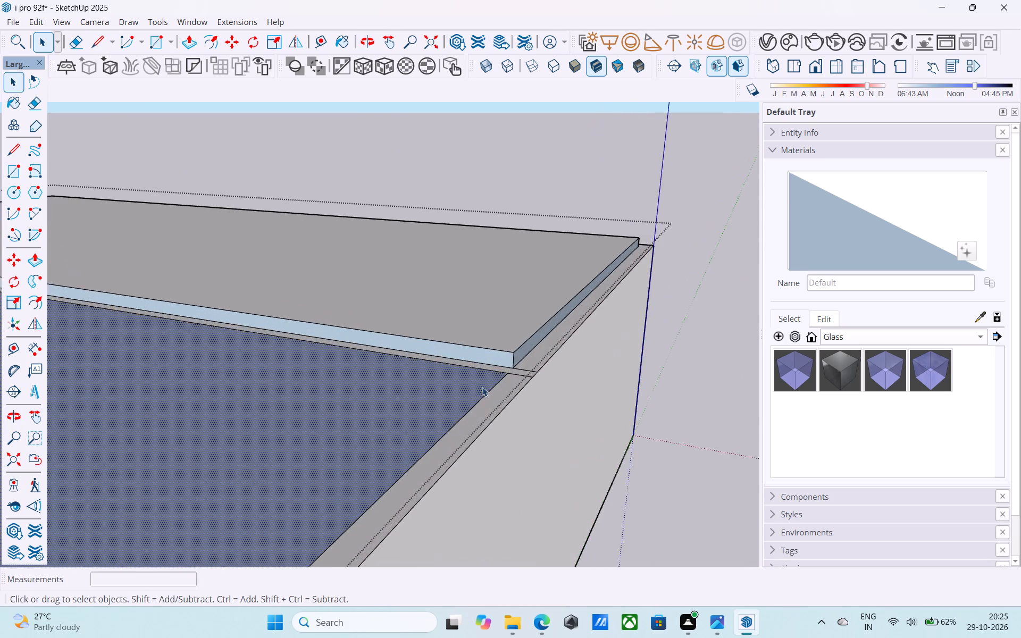
scroll(482, 387, up, 9)
click(513, 346)
right_click(513, 346)
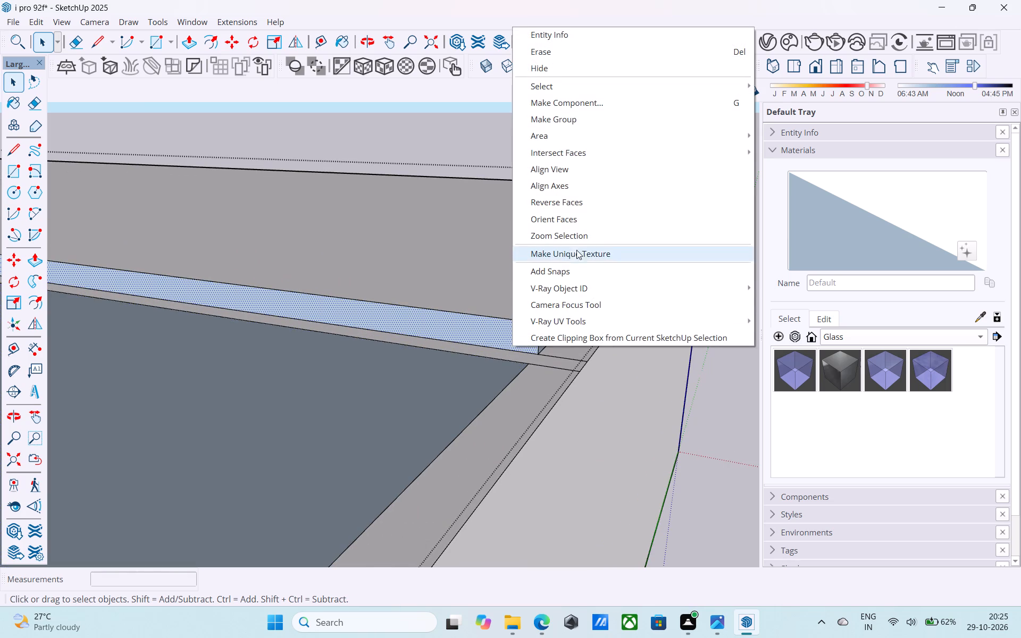
click(577, 200)
click(565, 313)
right_click(565, 313)
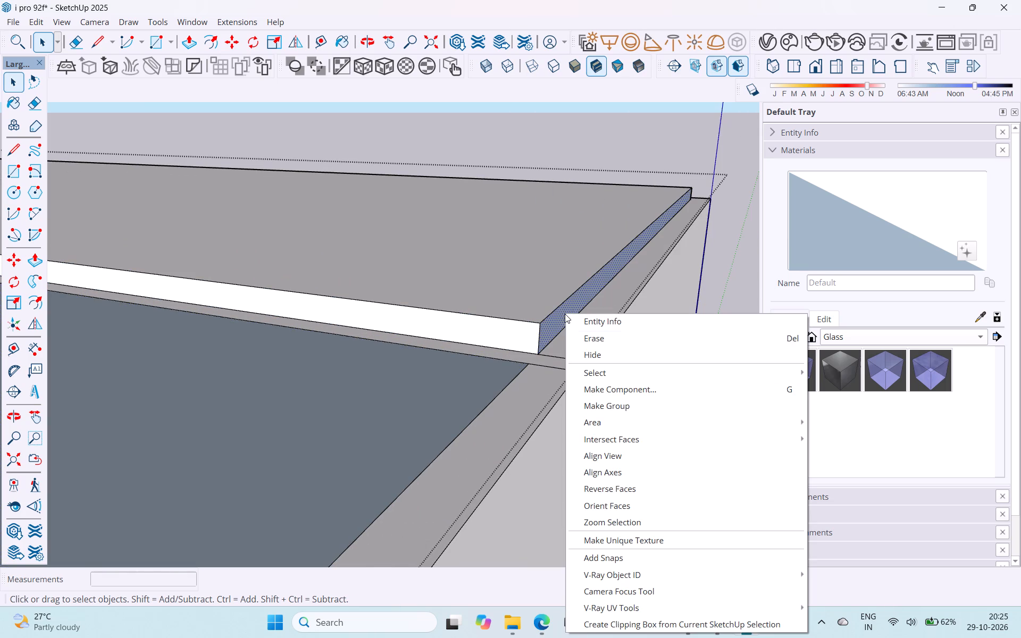
click(601, 487)
Reverse the raised slab's side faces along the red-axis wall and along the wall opposite the origin.
scroll(590, 503, down, 5)
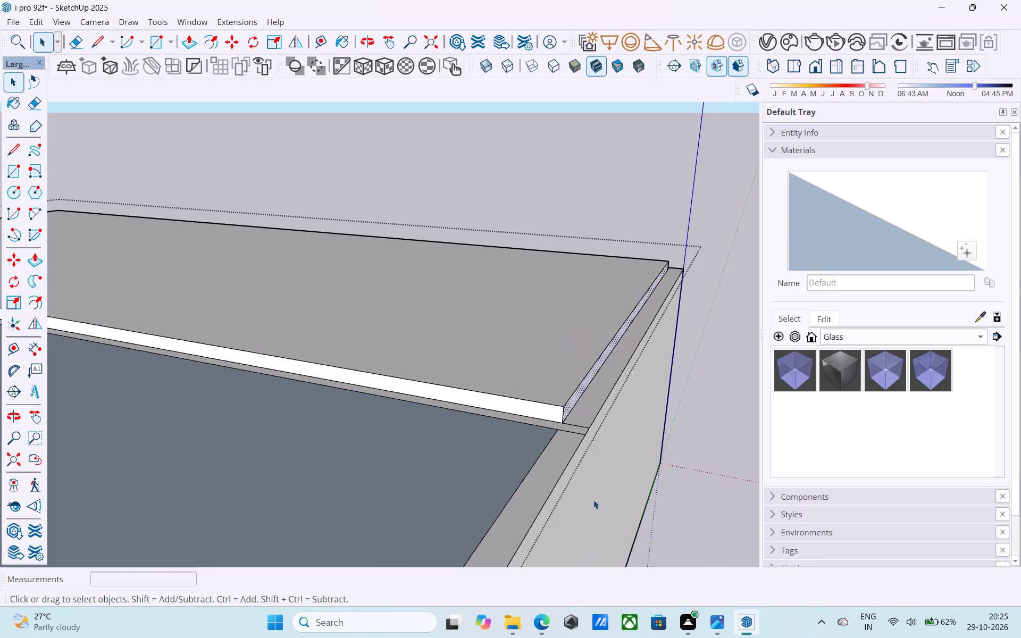
scroll(593, 500, down, 18)
middle_drag(429, 387, 857, 371)
middle_drag(325, 349, 498, 380)
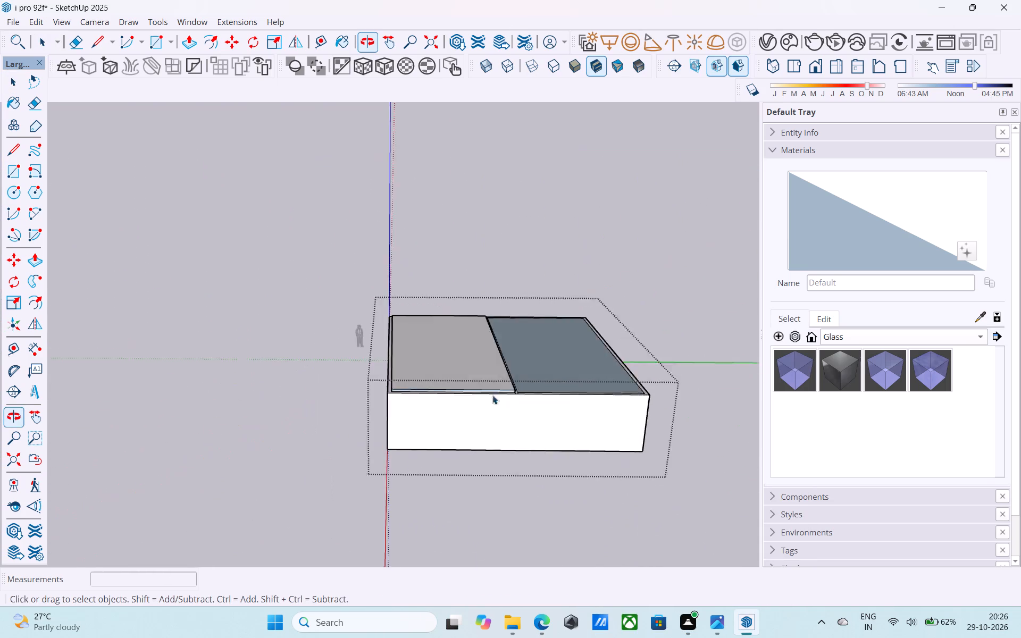
scroll(455, 409, up, 14)
middle_drag(327, 363, 578, 387)
scroll(196, 396, up, 7)
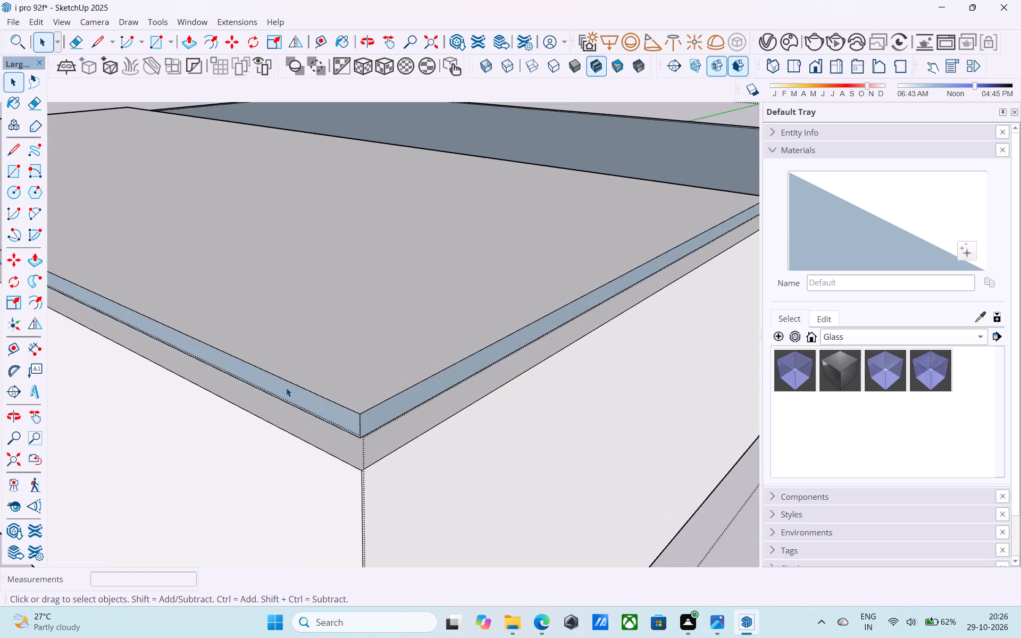
scroll(286, 388, up, 4)
click(318, 404)
right_click(318, 404)
click(366, 265)
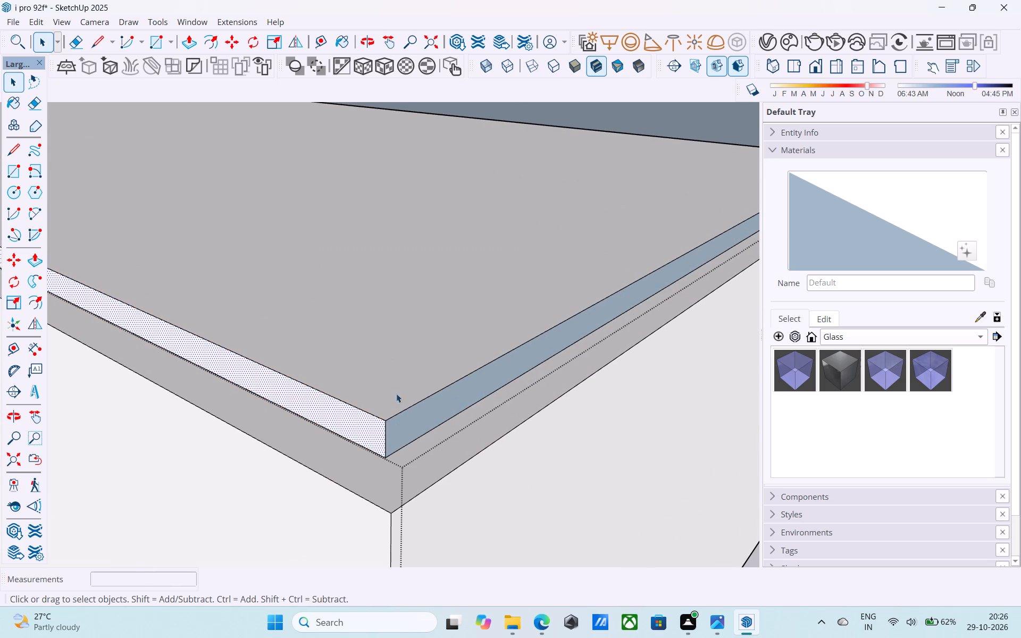
click(394, 434)
right_click(394, 433)
click(437, 289)
Push/Pull the slab's side face on the wall opposite the origin outward 9", flush with the wall's outer face.
scroll(438, 290, down, 4)
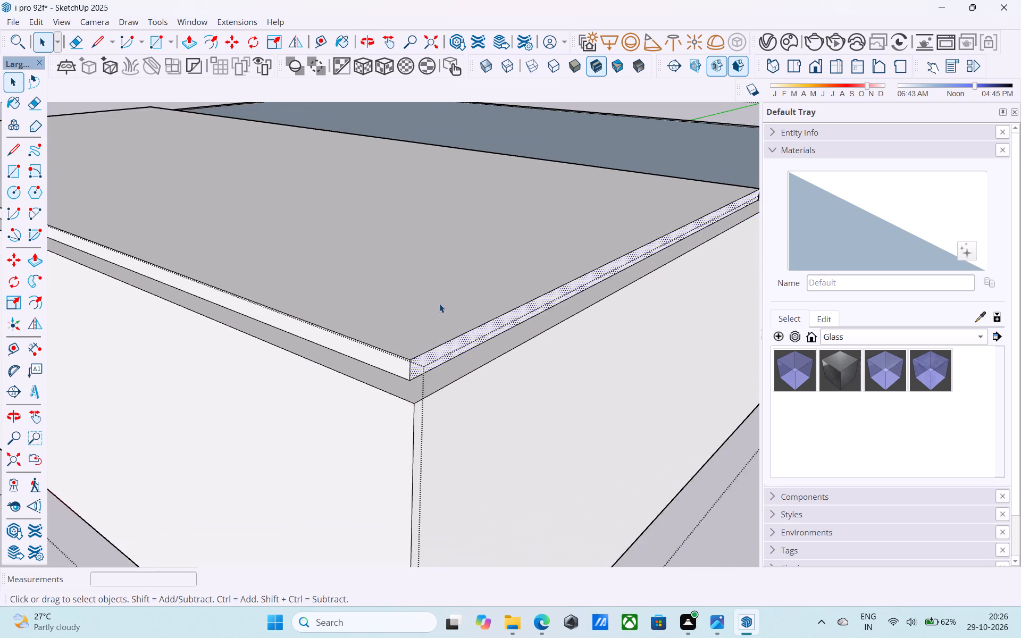
scroll(439, 304, down, 6)
scroll(442, 345, up, 4)
key(p)
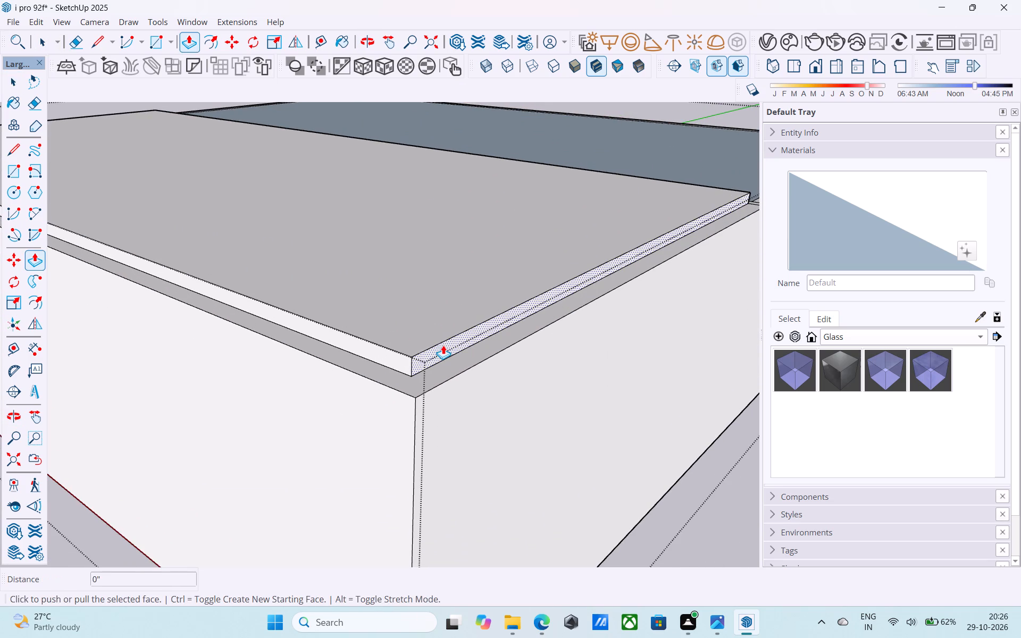
scroll(443, 345, up, 6)
click(445, 353)
click(459, 430)
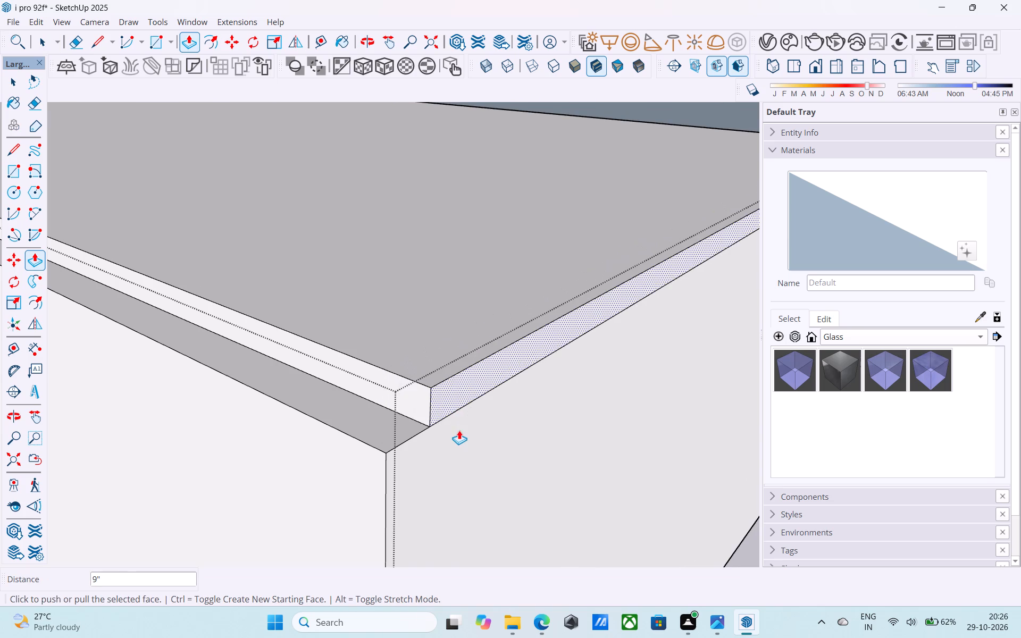
scroll(459, 431, down, 5)
Push/Pull the raised slab's side face along the red-axis wall outward, flush with the wall's outer face.
key(space)
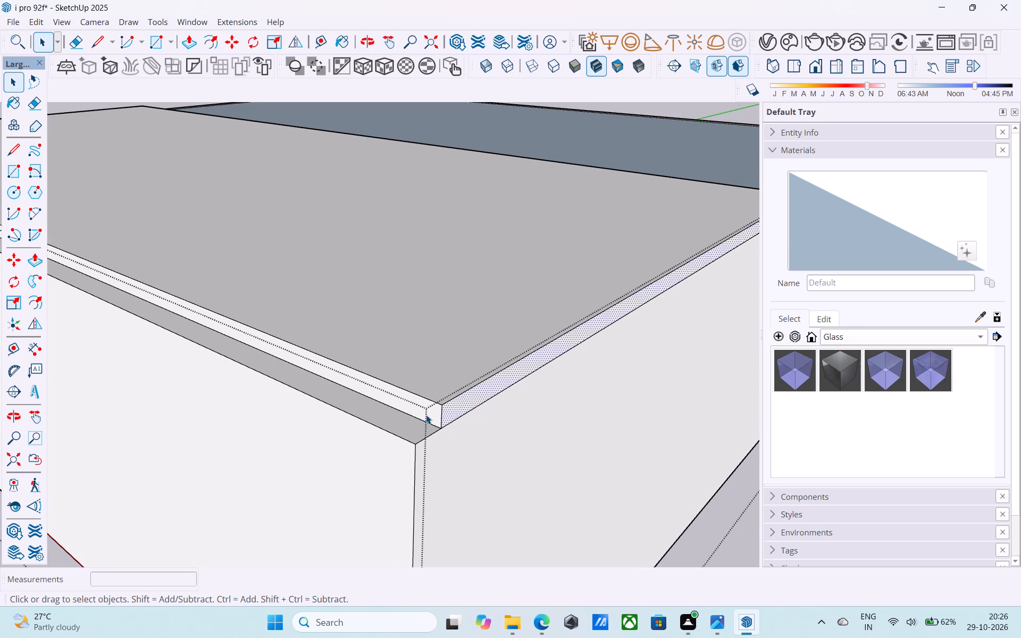
click(426, 413)
key(p)
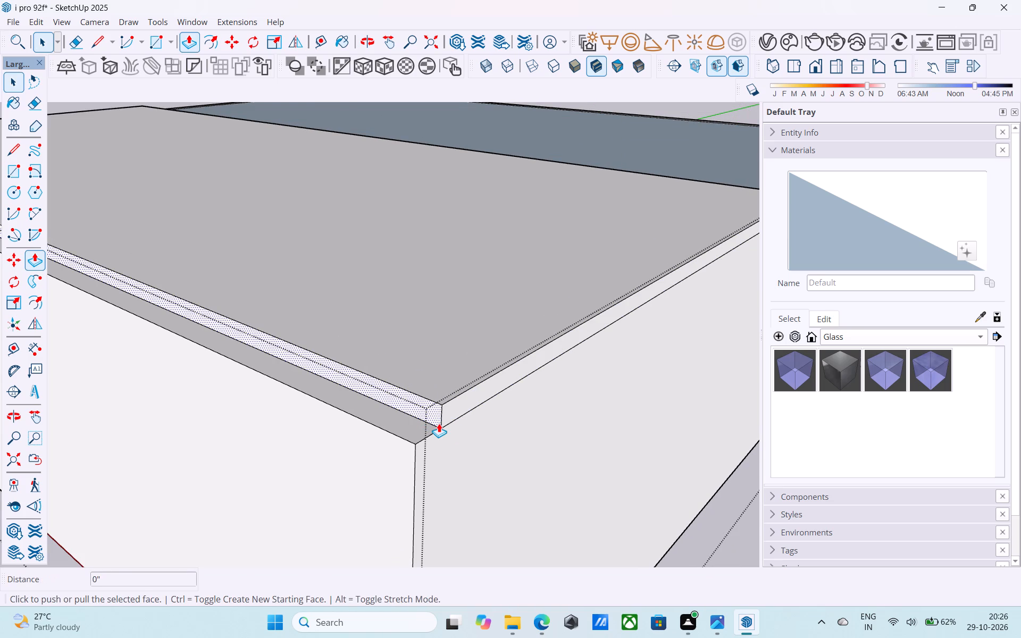
scroll(439, 423, up, 2)
click(437, 419)
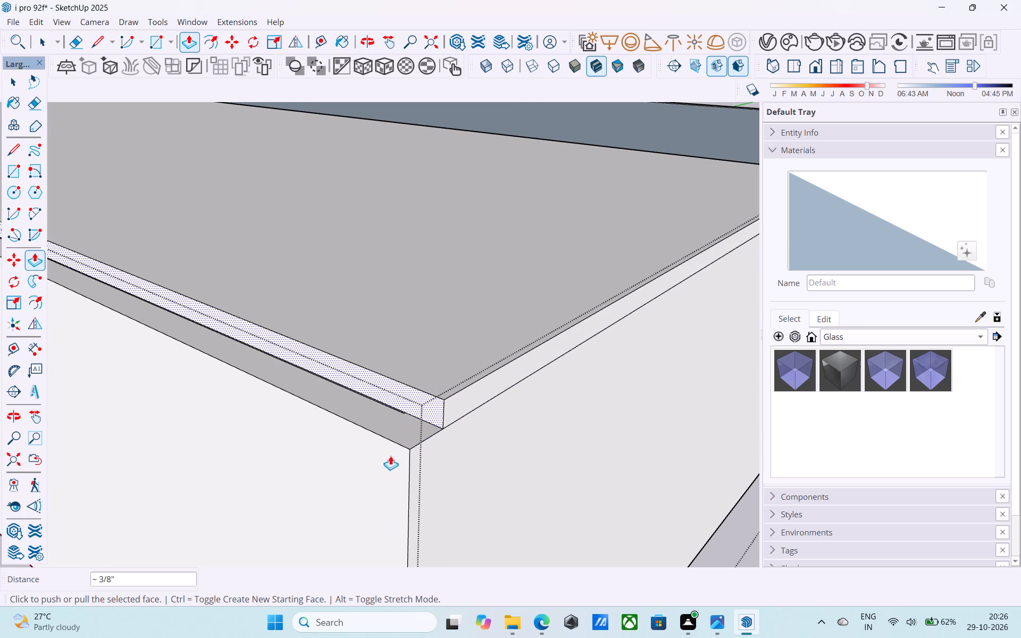
click(408, 407)
click(381, 455)
scroll(488, 513, down, 10)
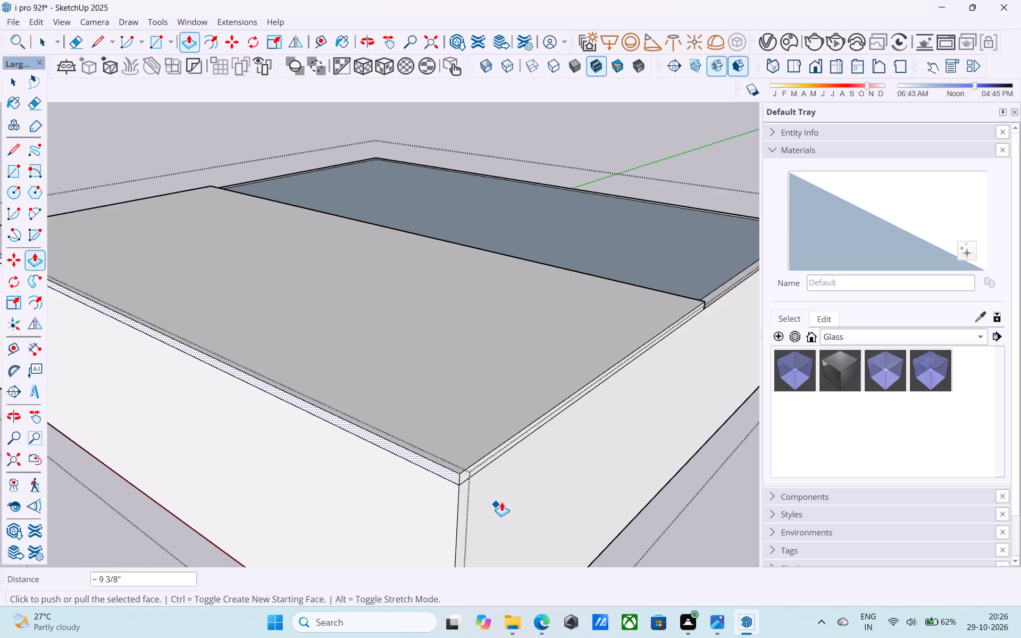
scroll(501, 502, down, 11)
Push/Pull the slab's side face along the partition outward 6", covering the partition's thickness.
middle_drag(413, 474, 881, 479)
middle_drag(538, 488, 943, 492)
middle_drag(515, 397, 710, 392)
scroll(340, 334, up, 2)
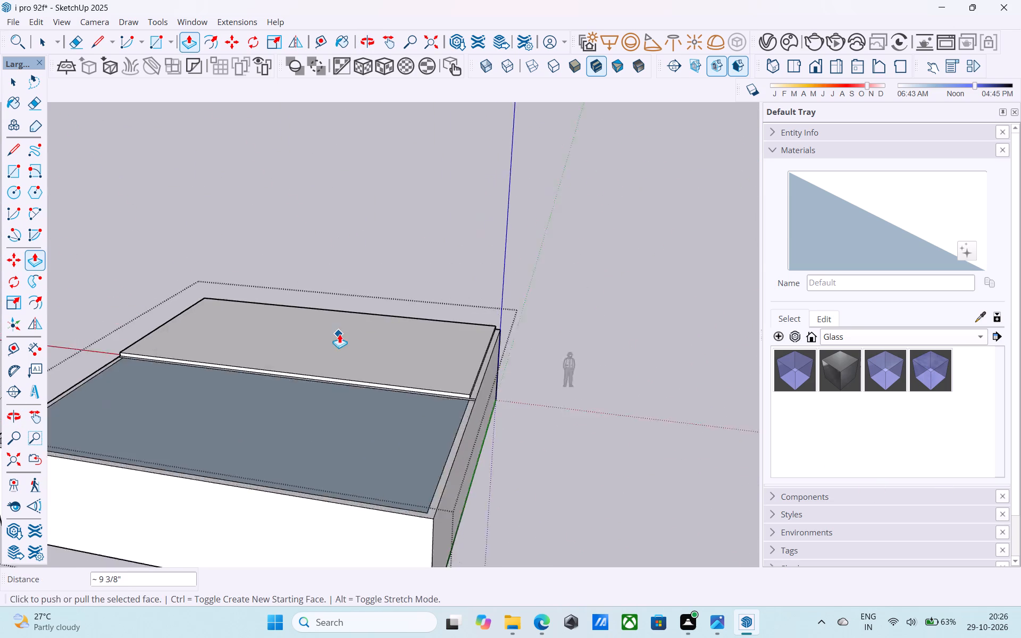
scroll(339, 334, up, 7)
scroll(360, 395, down, 5)
middle_drag(365, 432, 365, 413)
scroll(369, 407, up, 6)
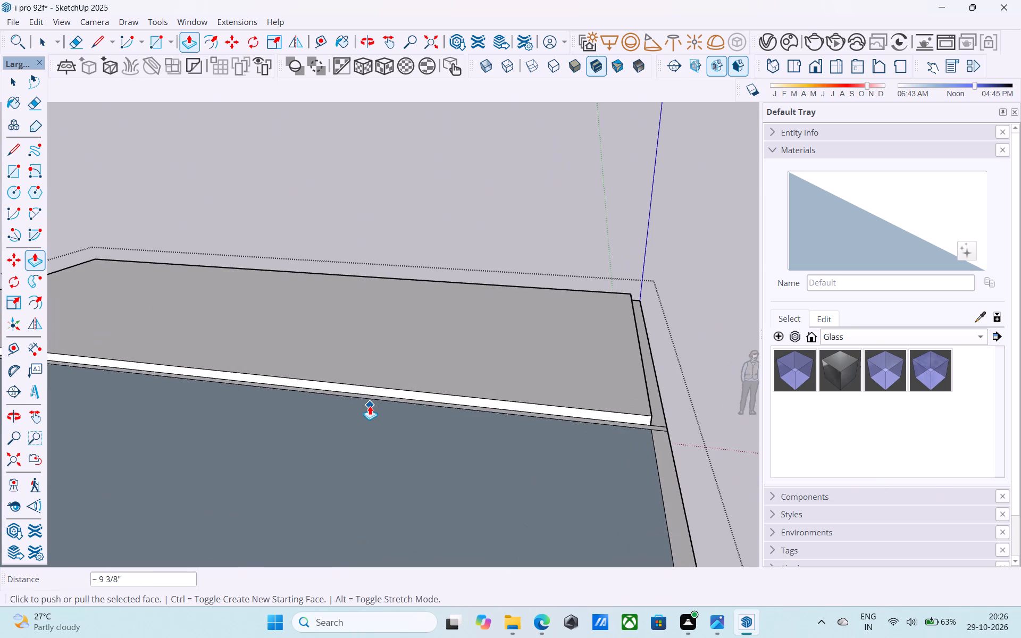
key(space)
scroll(373, 396, up, 3)
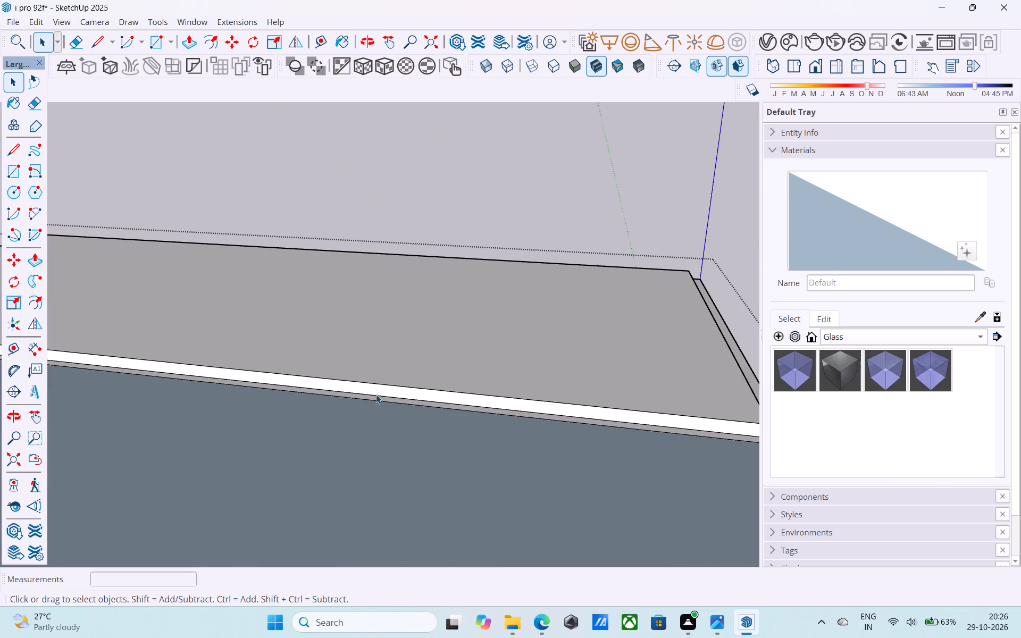
click(387, 389)
key(p)
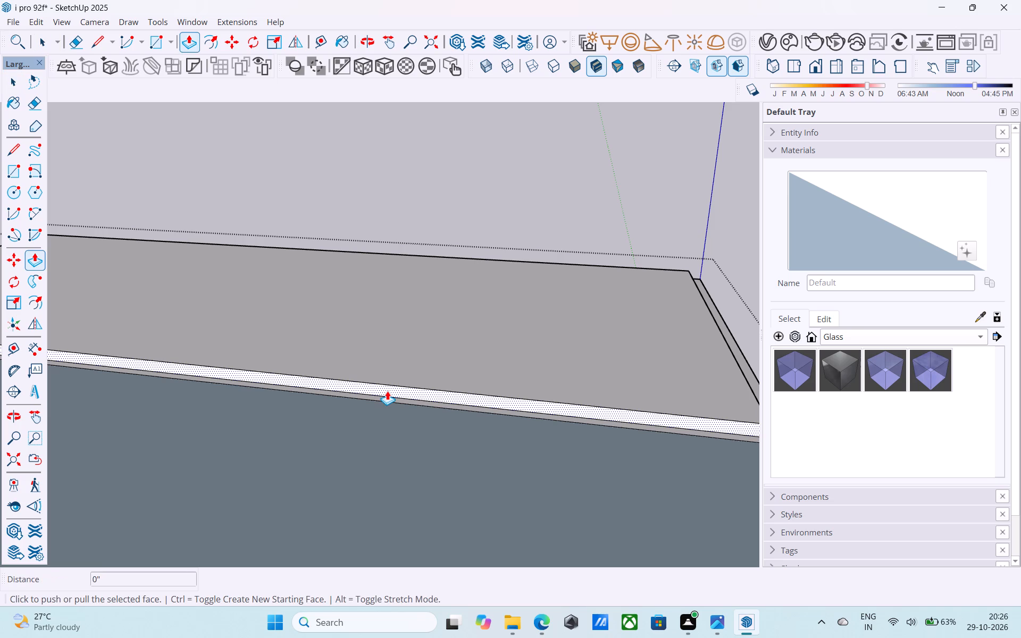
scroll(387, 391, down, 11)
middle_drag(422, 414, 397, 414)
scroll(451, 409, up, 3)
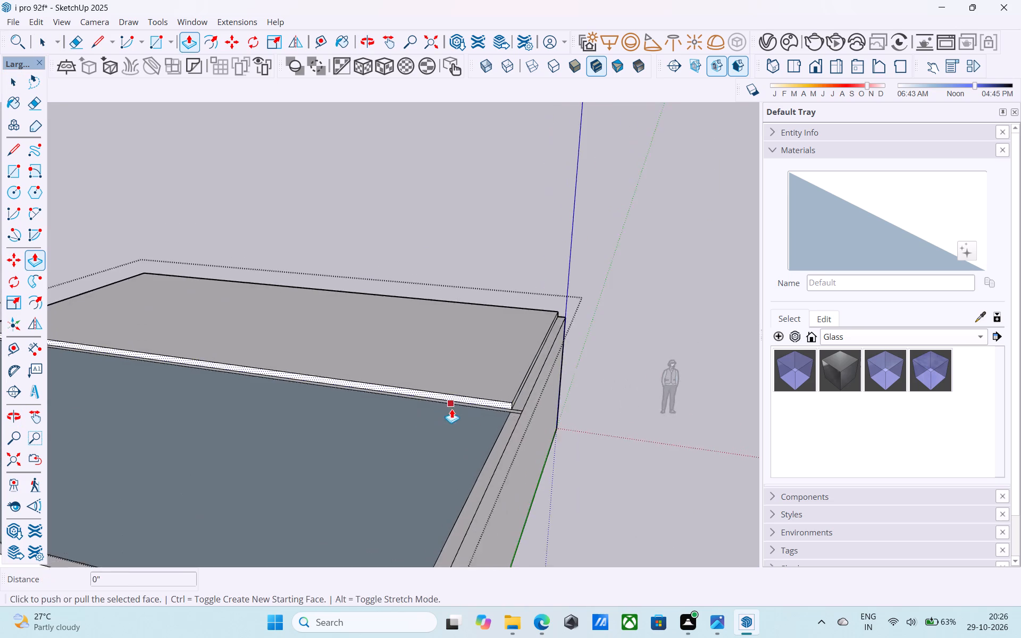
scroll(451, 409, up, 6)
click(503, 399)
scroll(494, 417, down, 3)
click(493, 418)
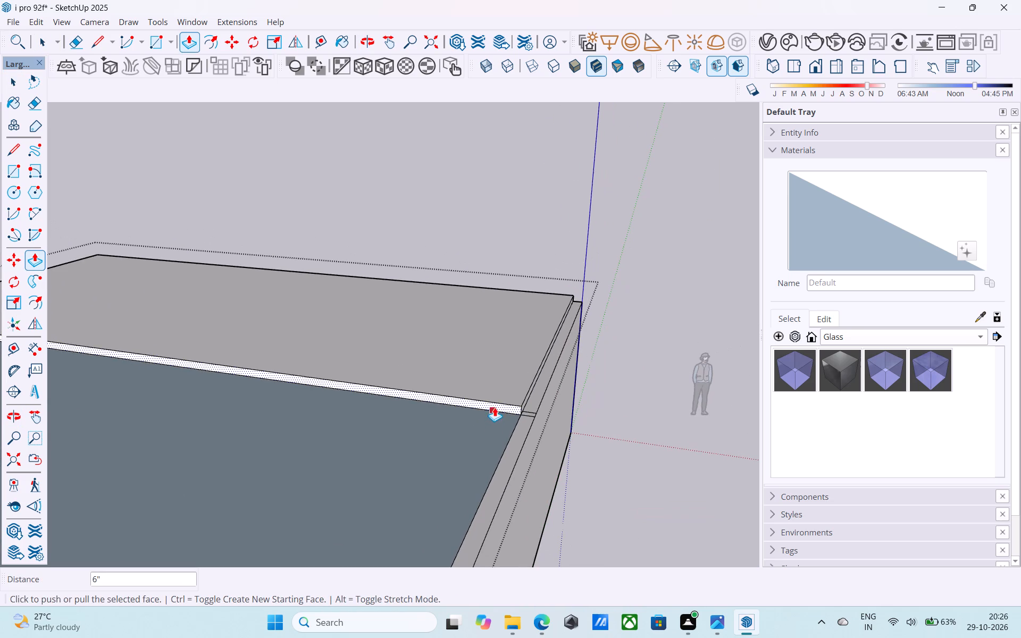
Push/Pull the slab's partition-side face a further 25' across the open room to the outer face of the opposite wall.
click(495, 407)
scroll(489, 417, down, 9)
click(438, 531)
Push/Pull the slab's side face along the green-axis wall outward 9", flush with the wall's outer face.
scroll(438, 532, up, 1)
middle_drag(438, 532, 426, 530)
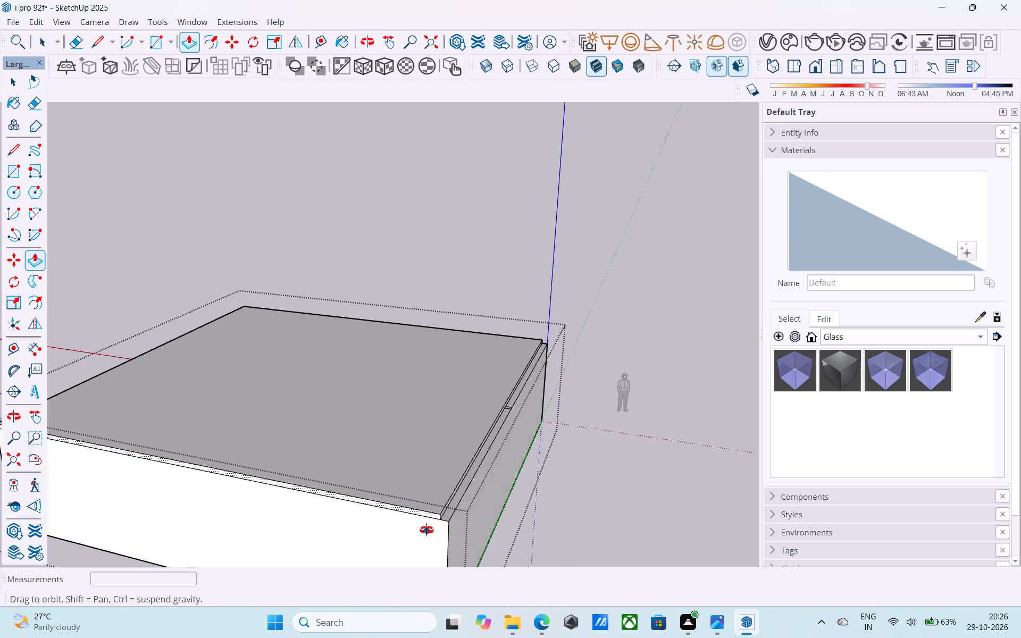
middle_drag(426, 530, 401, 528)
scroll(491, 480, down, 5)
middle_drag(445, 478, 443, 473)
scroll(443, 473, up, 14)
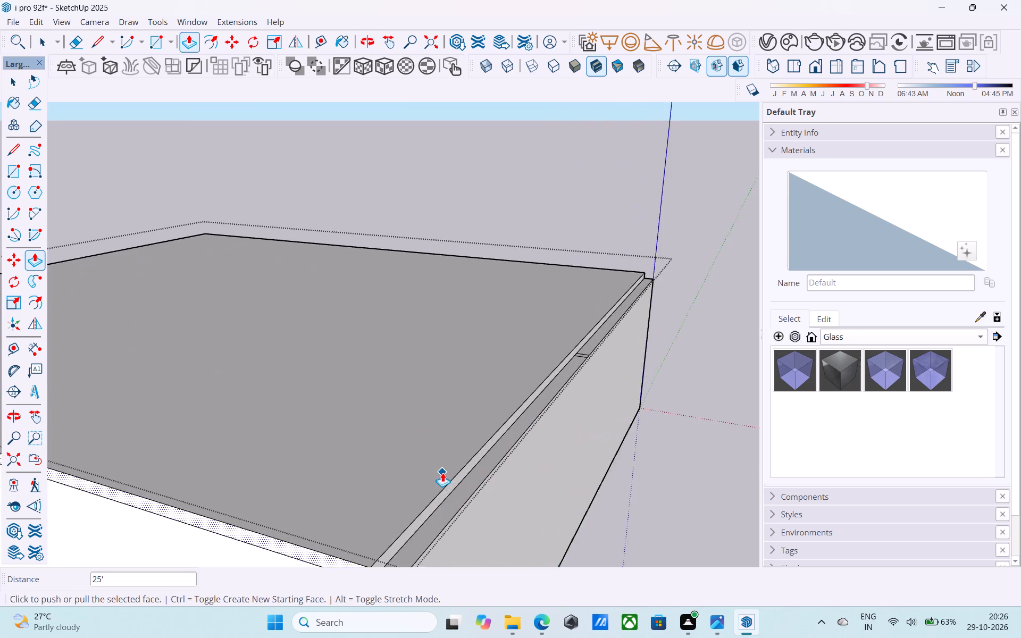
key(space)
scroll(385, 457, down, 9)
middle_drag(417, 408, 409, 391)
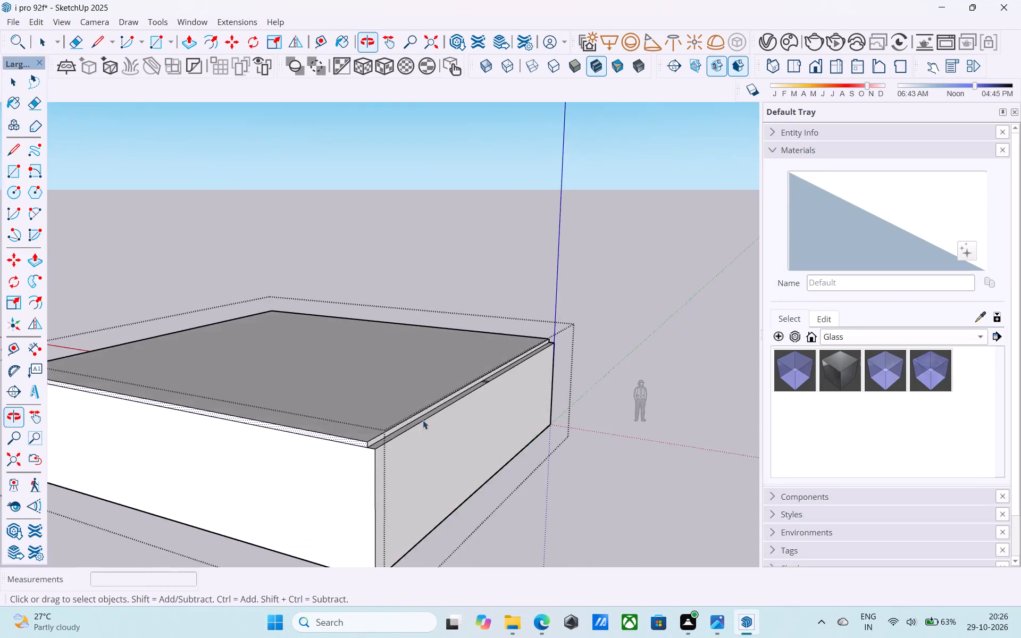
scroll(410, 425, up, 12)
click(399, 460)
key(p)
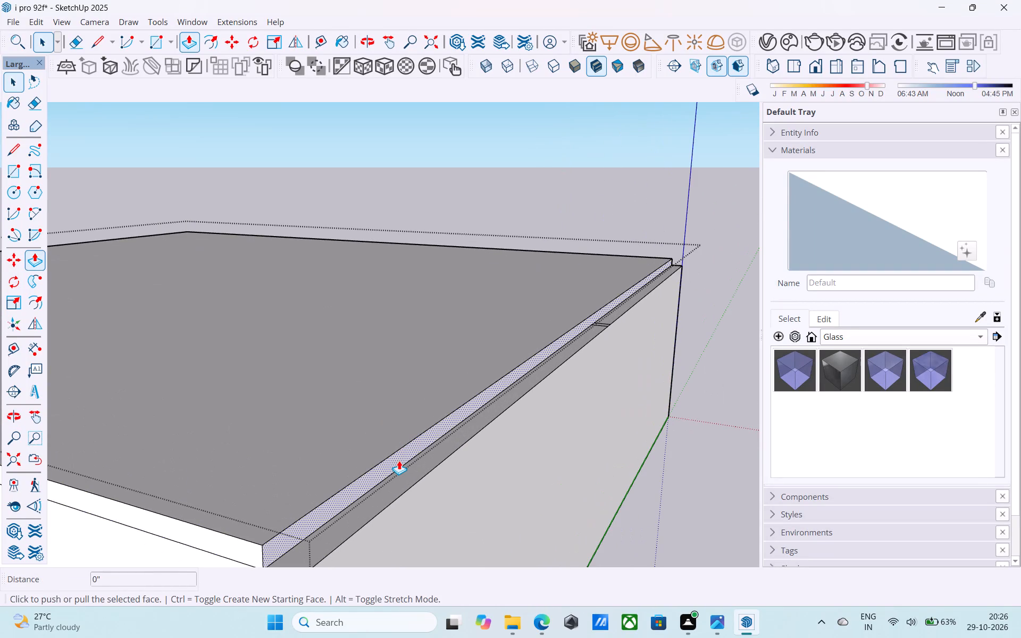
click(397, 460)
click(431, 491)
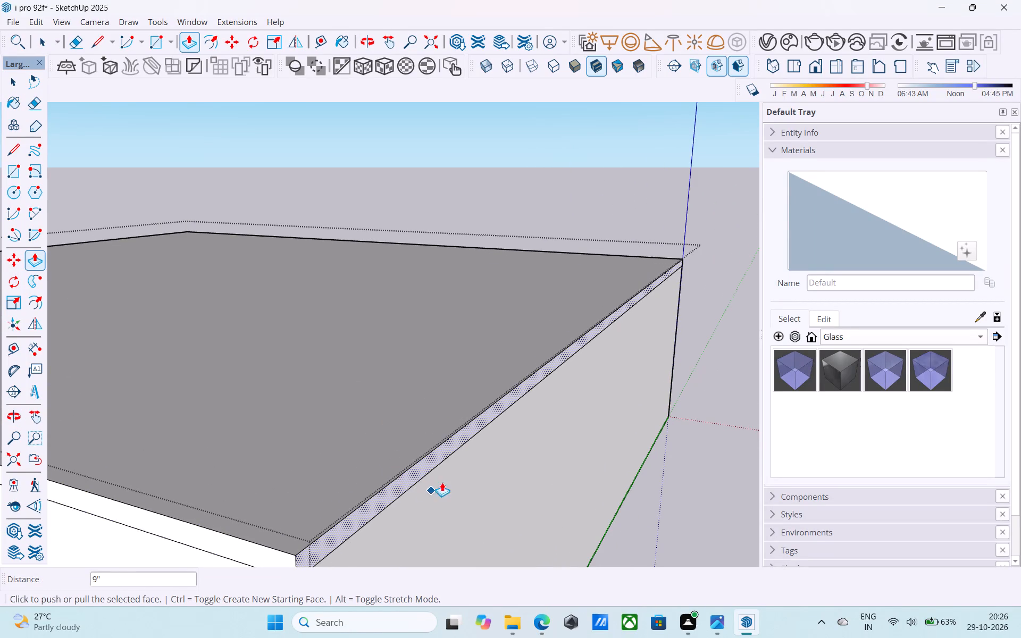
Examine the building and its extended roof slab from all sides, from above and from below.
scroll(476, 490, down, 10)
middle_drag(575, 497, 568, 542)
scroll(575, 465, down, 10)
middle_drag(575, 488, 642, 506)
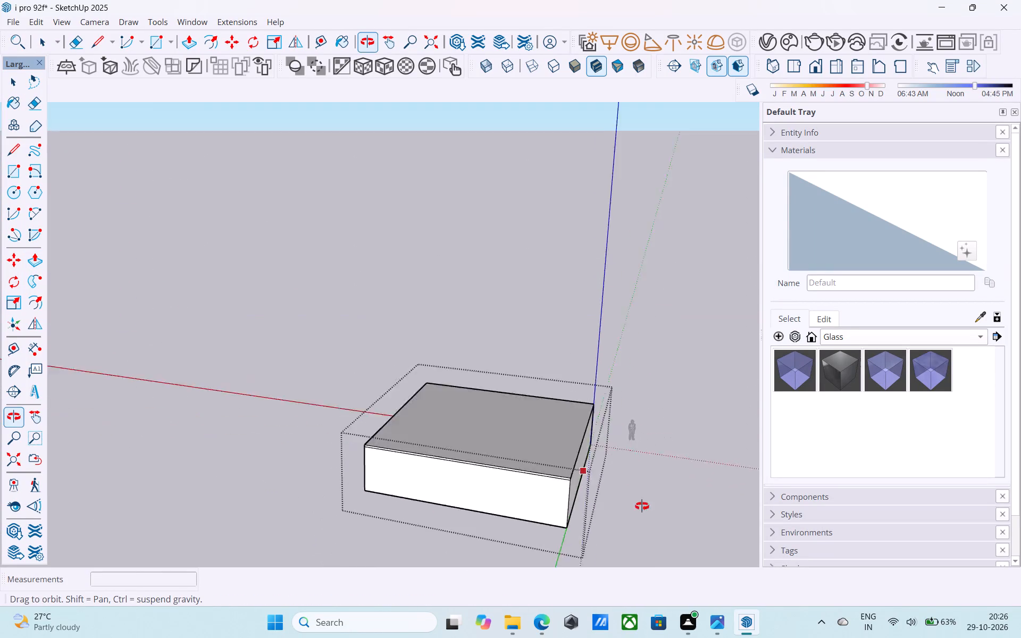
middle_drag(642, 506, 650, 519)
middle_drag(422, 442, 890, 440)
middle_drag(566, 413, 891, 381)
middle_drag(542, 360, 799, 419)
middle_drag(368, 385, 640, 391)
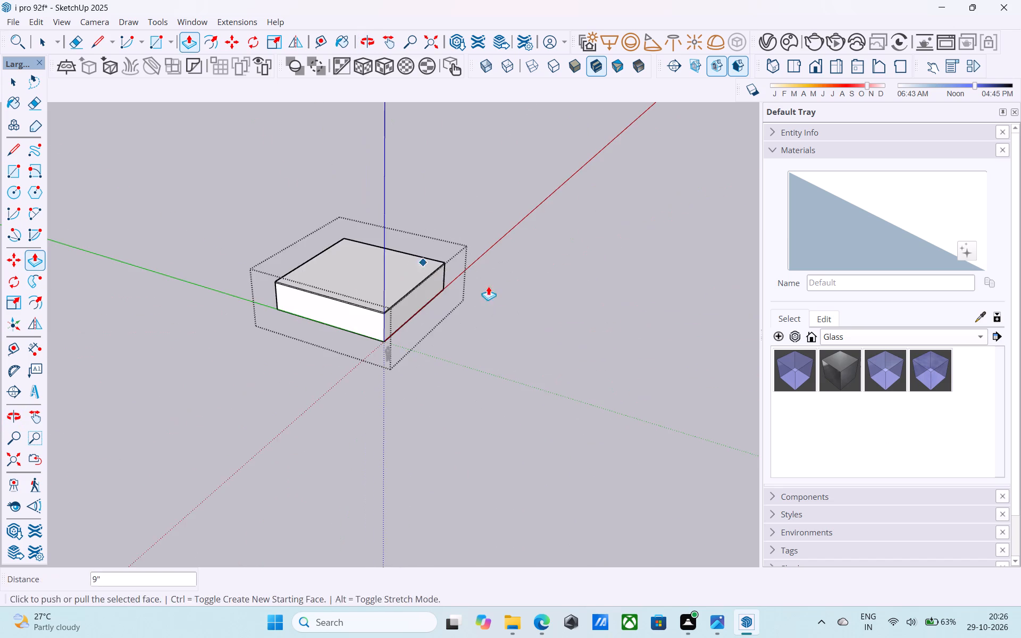
middle_drag(453, 284, 0, 252)
middle_drag(499, 366, 345, 370)
scroll(706, 356, down, 2)
middle_drag(690, 371, 566, 388)
scroll(566, 388, up, 1)
key(space)
scroll(495, 371, up, 6)
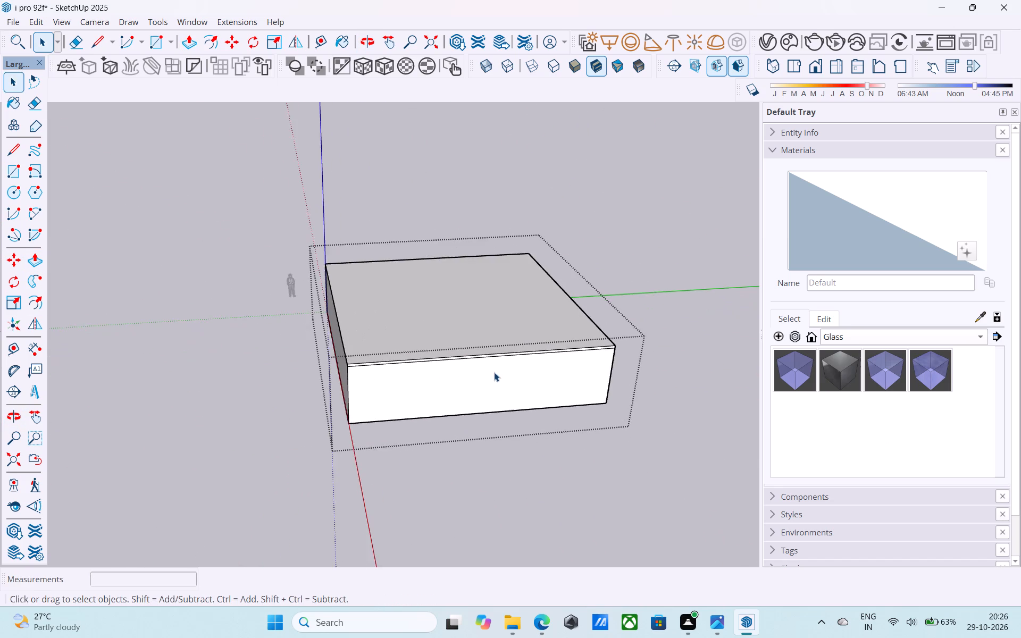
middle_drag(485, 396, 381, 430)
scroll(397, 393, up, 4)
middle_drag(395, 393, 409, 441)
middle_drag(564, 383, 562, 371)
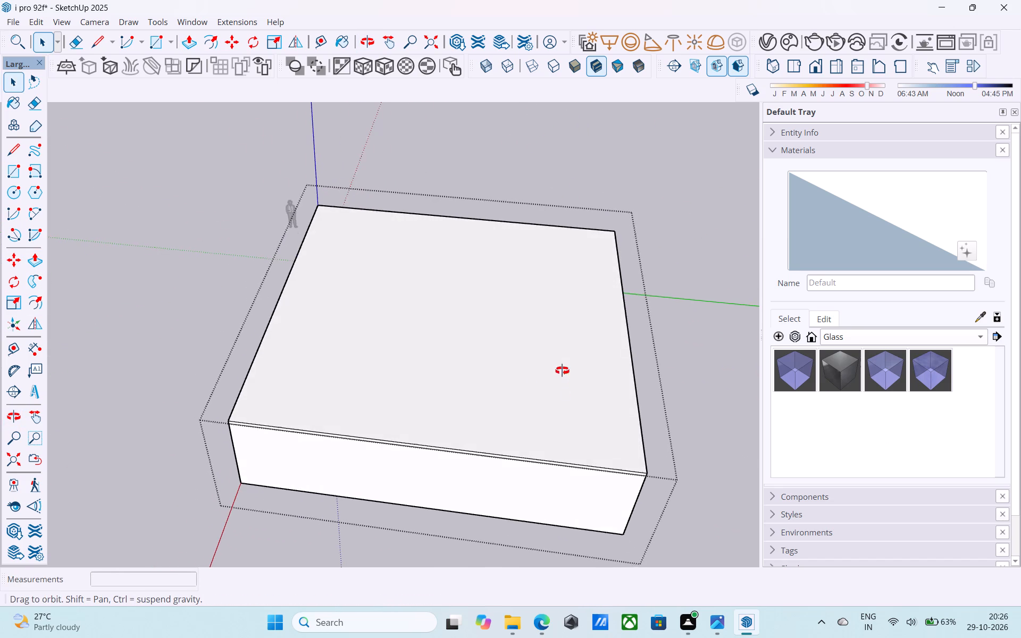
middle_drag(562, 371, 622, 375)
middle_drag(555, 392, 540, 83)
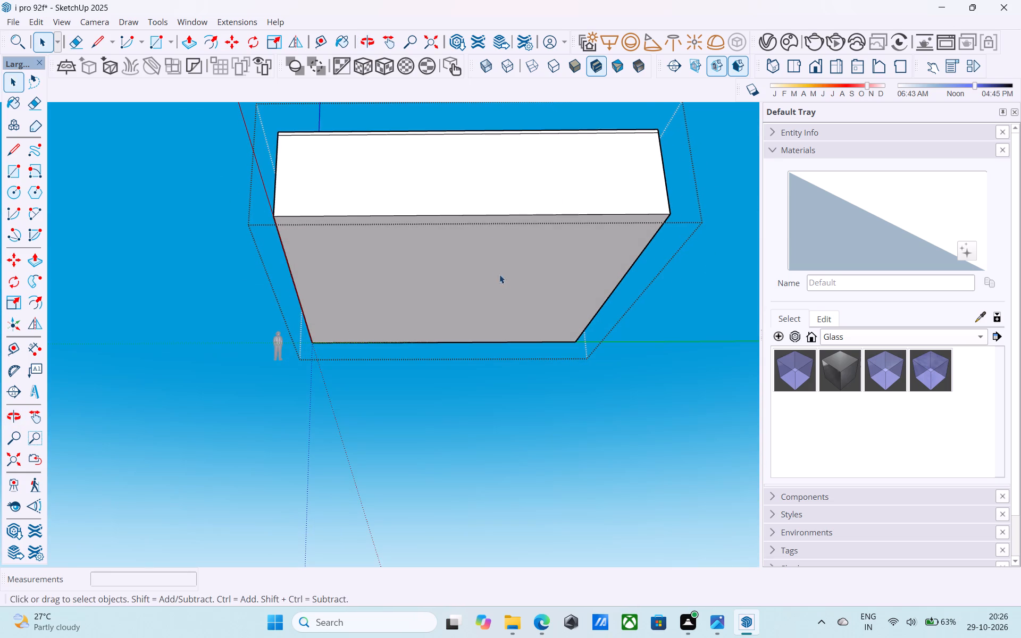
middle_drag(521, 85, 535, 117)
middle_drag(517, 316, 498, 576)
middle_drag(480, 284, 501, 488)
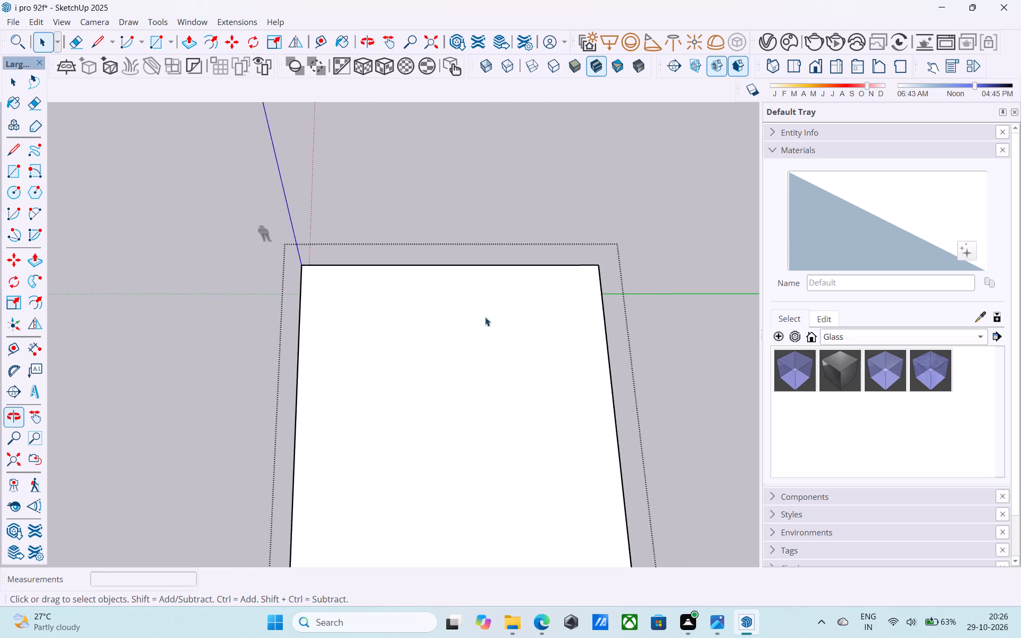
scroll(483, 287, down, 6)
middle_drag(491, 406, 505, 459)
scroll(481, 434, down, 5)
Exit the building group's editing and save the model.
drag(546, 390, 555, 387)
click(590, 403)
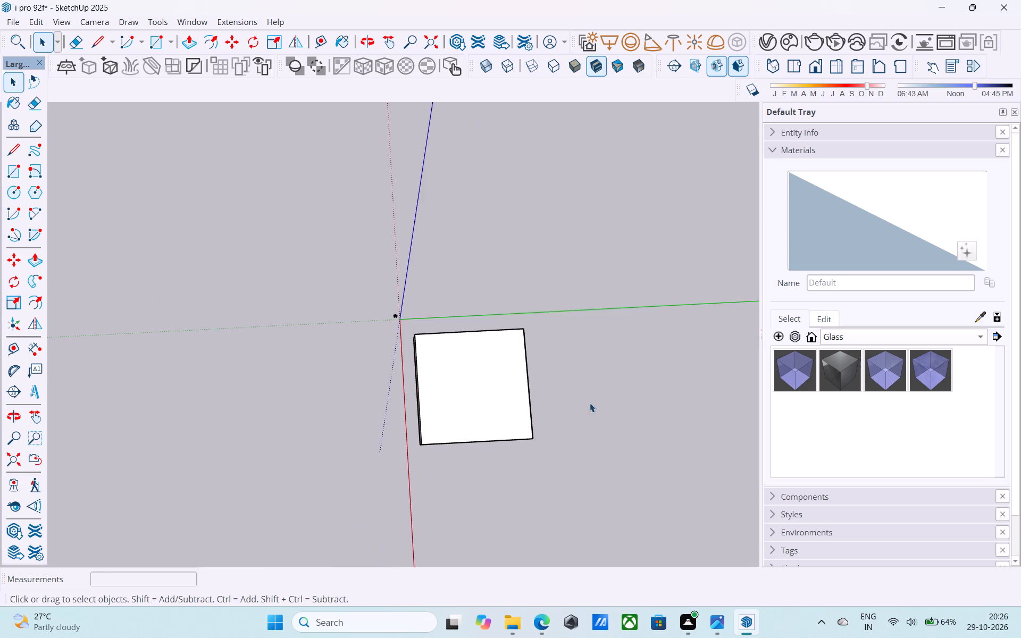
middle_drag(521, 434, 517, 305)
scroll(432, 392, up, 5)
middle_drag(434, 382, 535, 338)
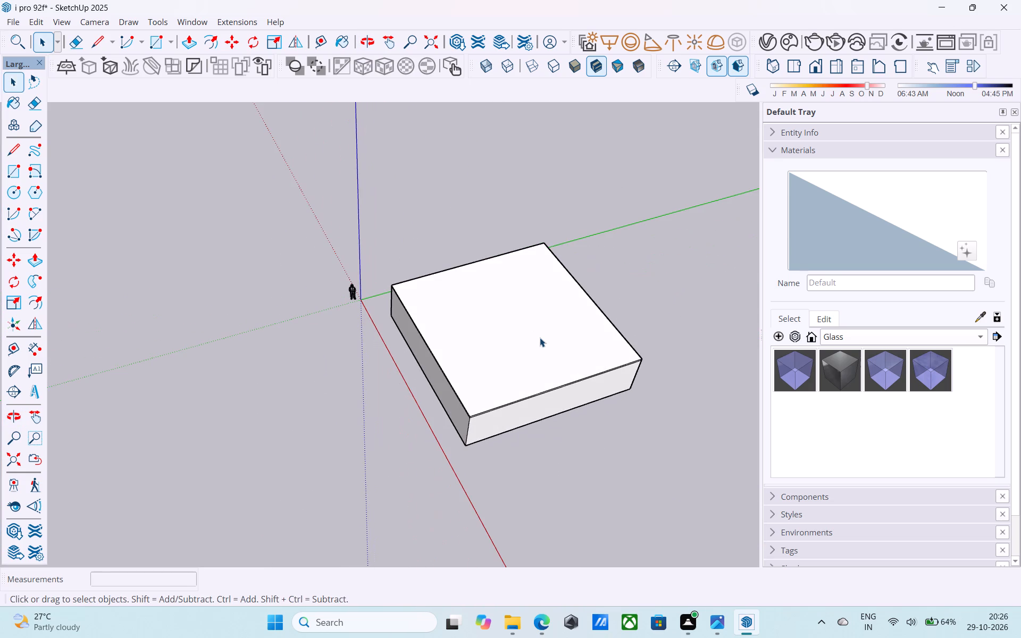
key(ctrl+s)
Open the building group for editing and offset the outline of the roof slab's top face inward 9".
scroll(540, 337, up, 3)
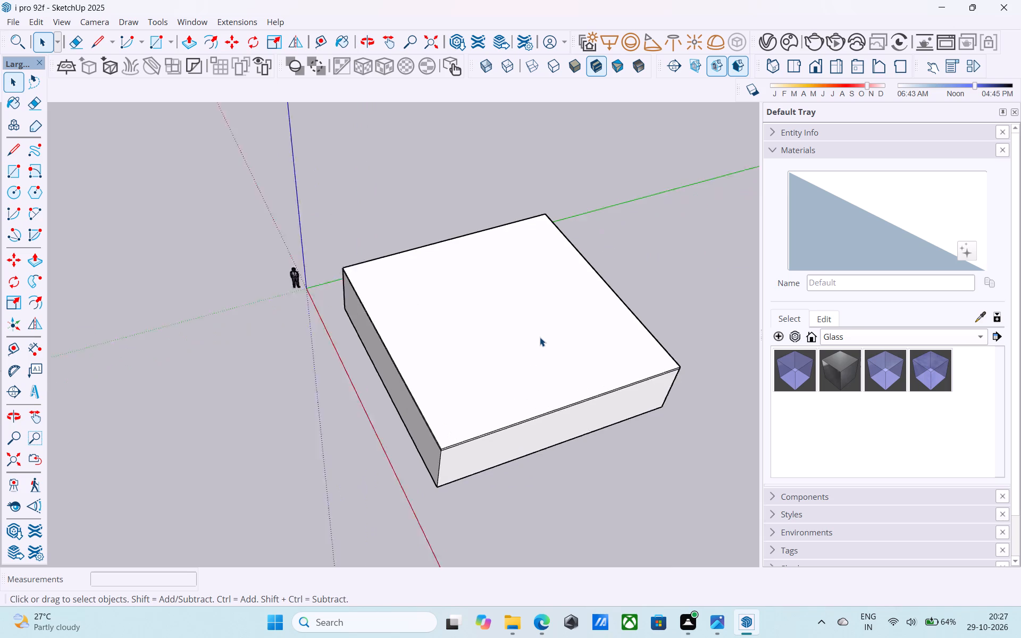
scroll(540, 337, up, 3)
middle_drag(528, 415, 478, 384)
scroll(478, 385, down, 5)
middle_drag(478, 385, 580, 307)
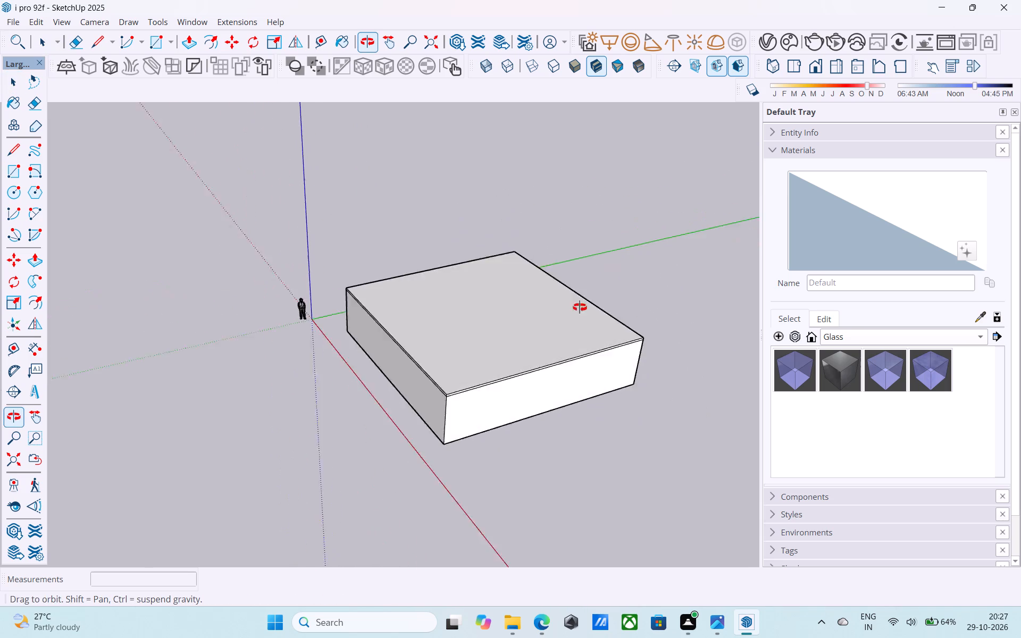
middle_drag(580, 307, 621, 258)
scroll(530, 284, up, 4)
middle_drag(499, 369, 463, 492)
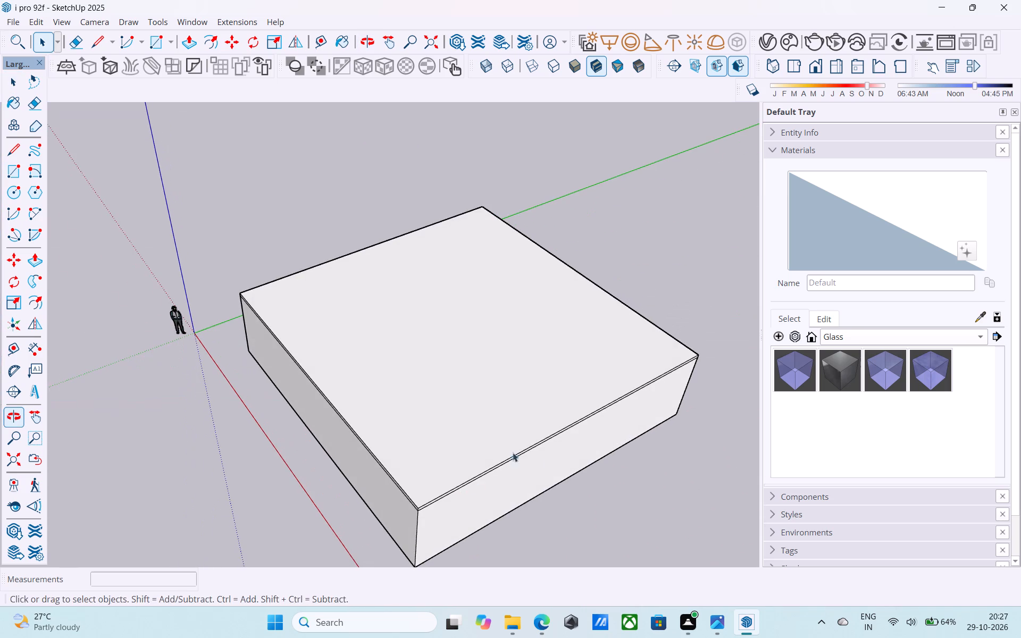
middle_drag(568, 425, 510, 469)
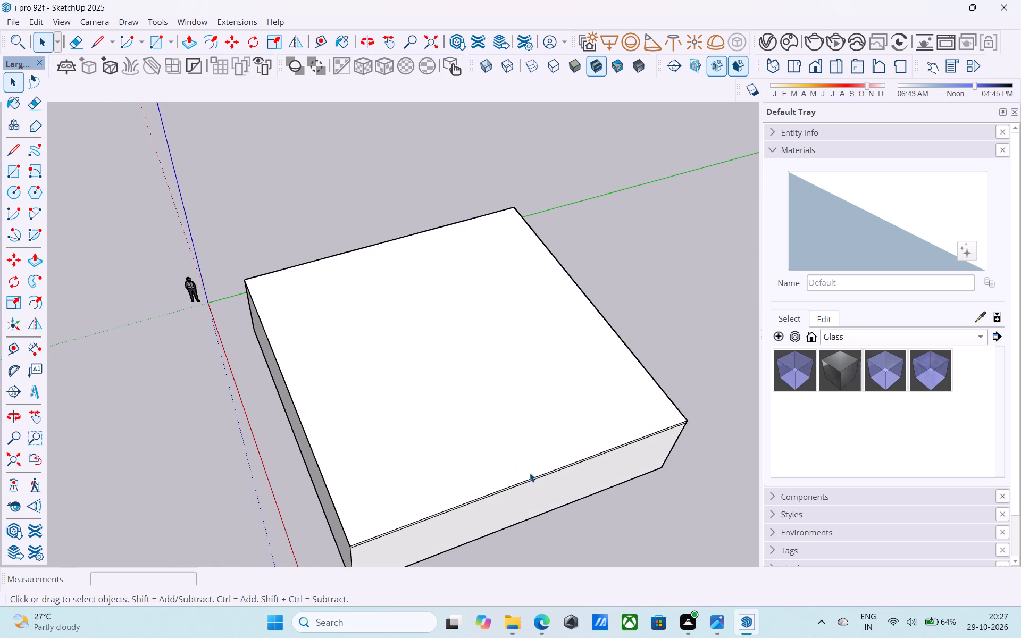
middle_drag(530, 473, 535, 500)
click(519, 447)
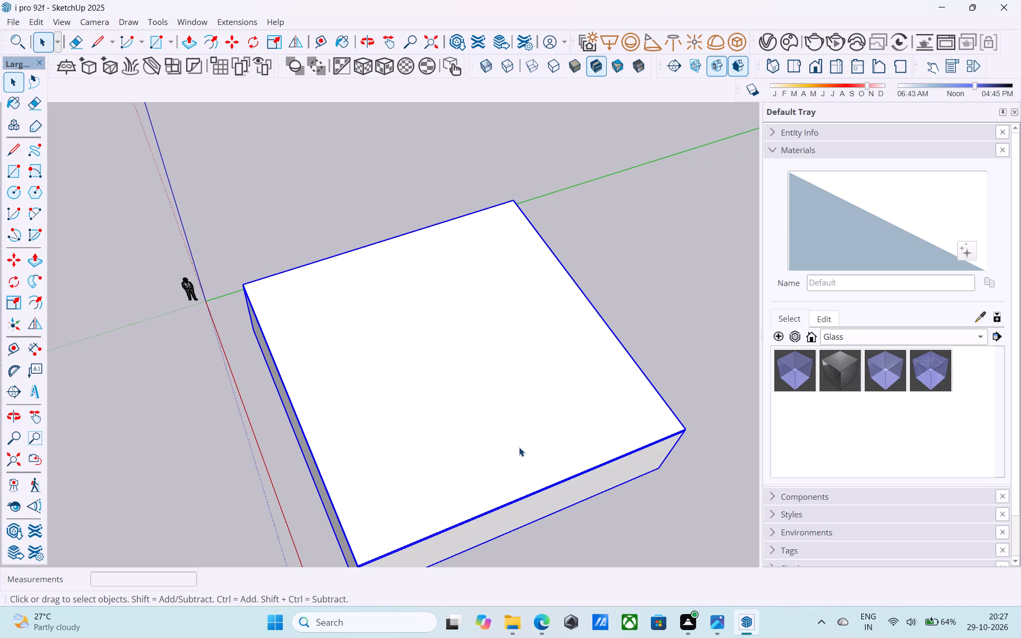
double_click(519, 447)
click(510, 434)
key(f)
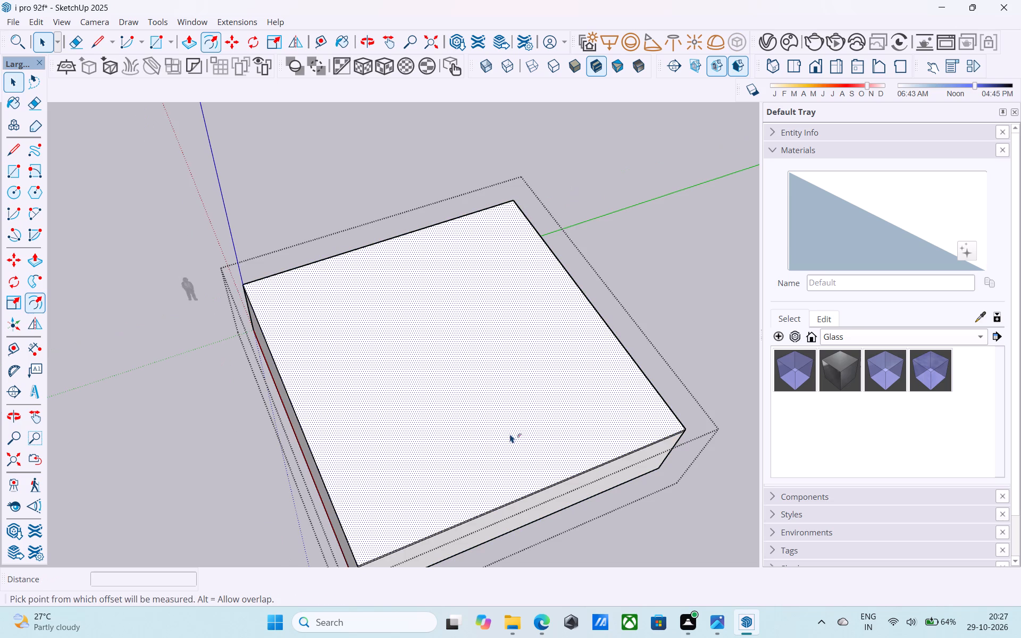
click(510, 434)
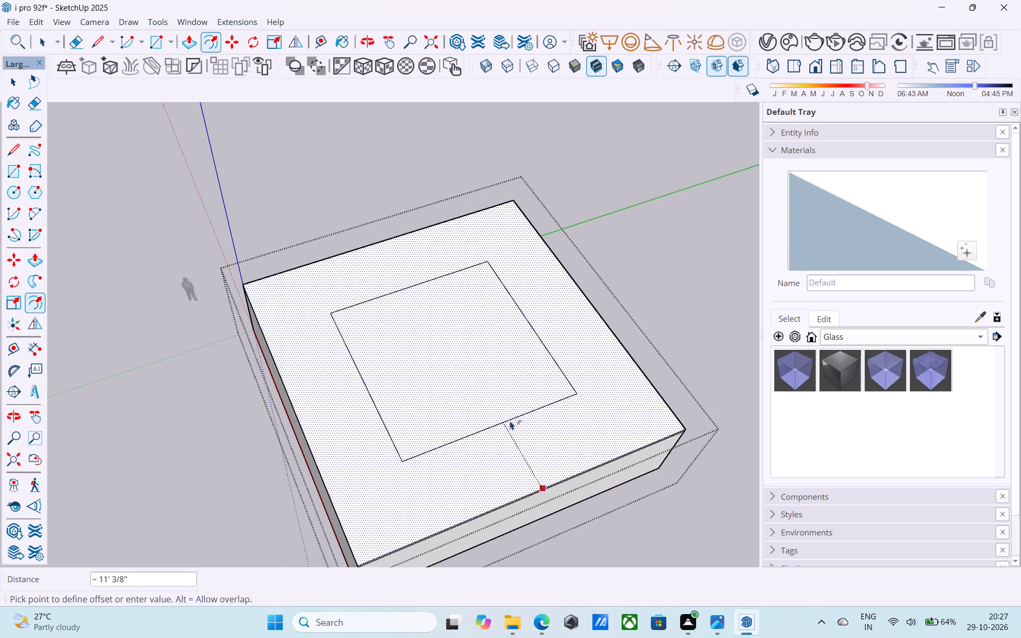
text(9")
key(Return)
key(space)
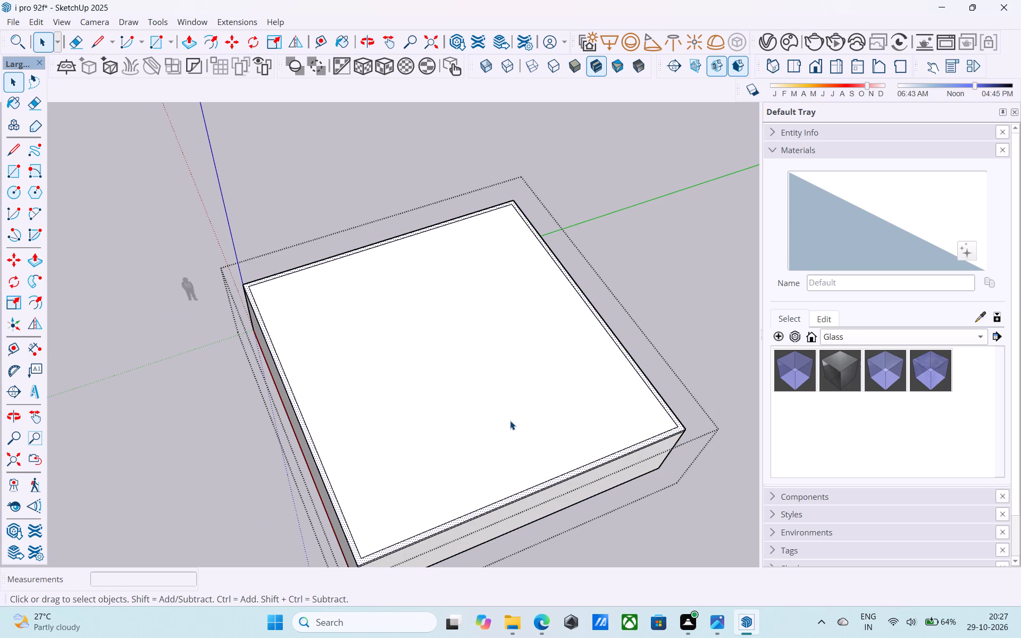
Draw a line parallel to the red axis across the roof's inner rectangle, from the midpoint of one inner edge to the opposite edge.
key(l)
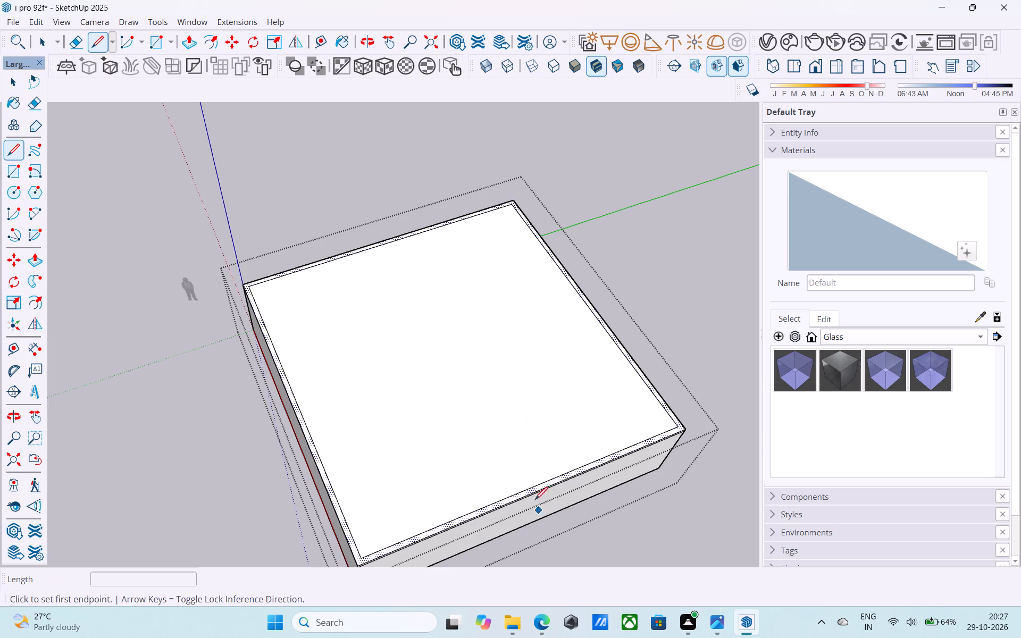
click(530, 484)
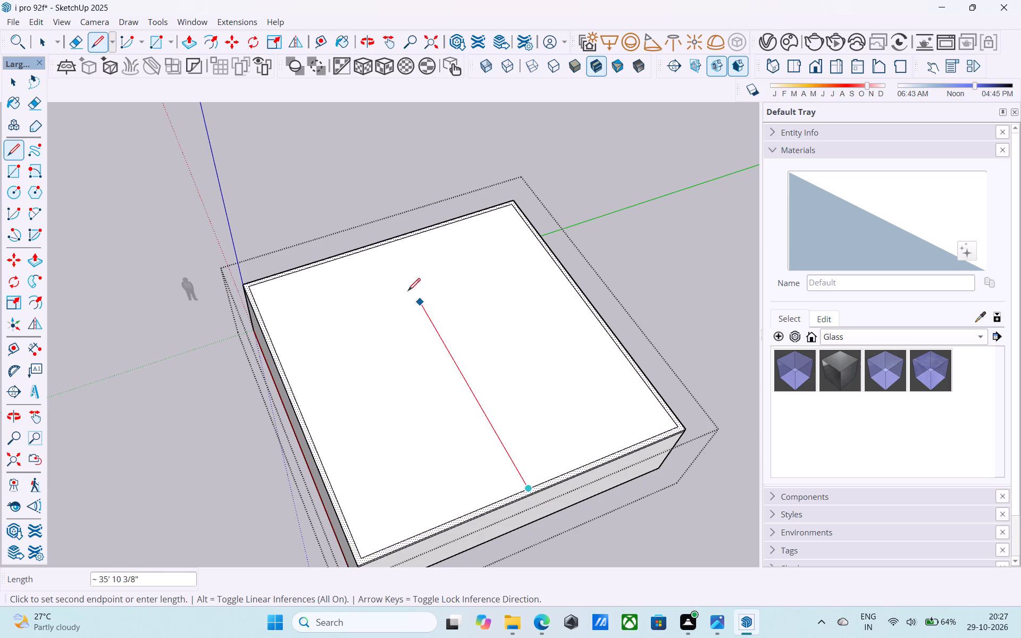
click(379, 246)
key(space)
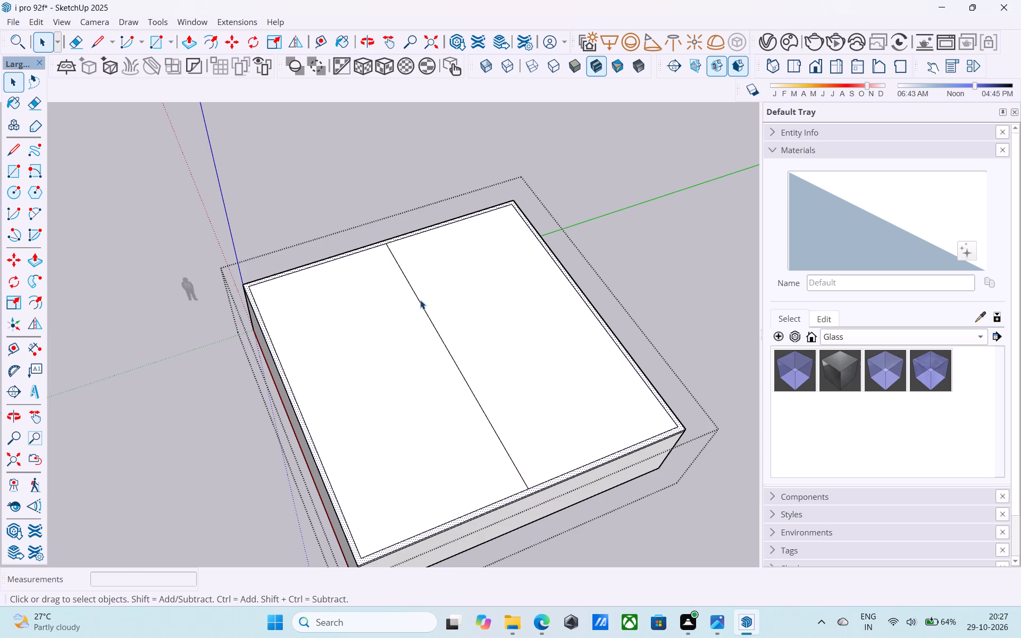
Copy the middle line on the roof 6" sideways along the inner rectangle's edge to mark the partition's thickness.
click(420, 300)
key(m)
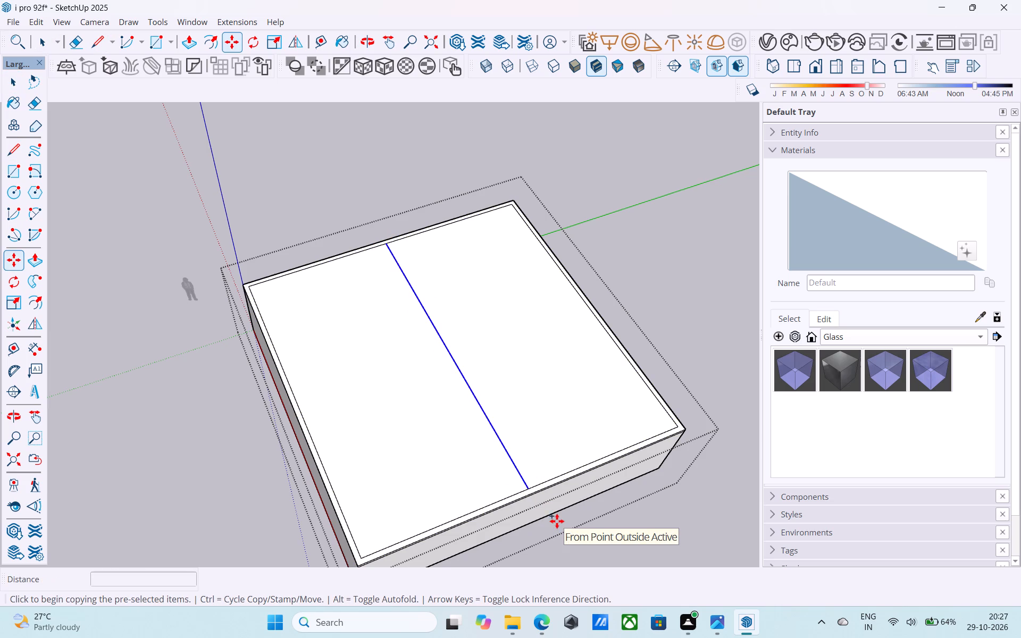
scroll(527, 489, up, 6)
click(531, 489)
click(541, 484)
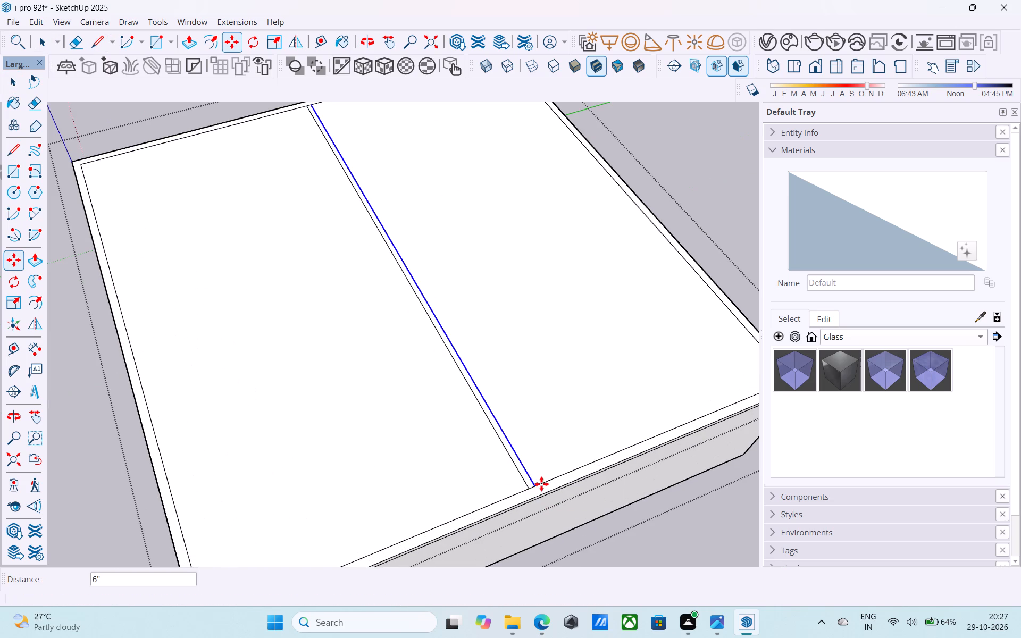
scroll(532, 472, up, 4)
click(533, 476)
Erase the short edge segment between the two partition lines where they meet the inner rectangle's near edge.
key(e)
scroll(532, 481, up, 5)
drag(531, 501, 531, 503)
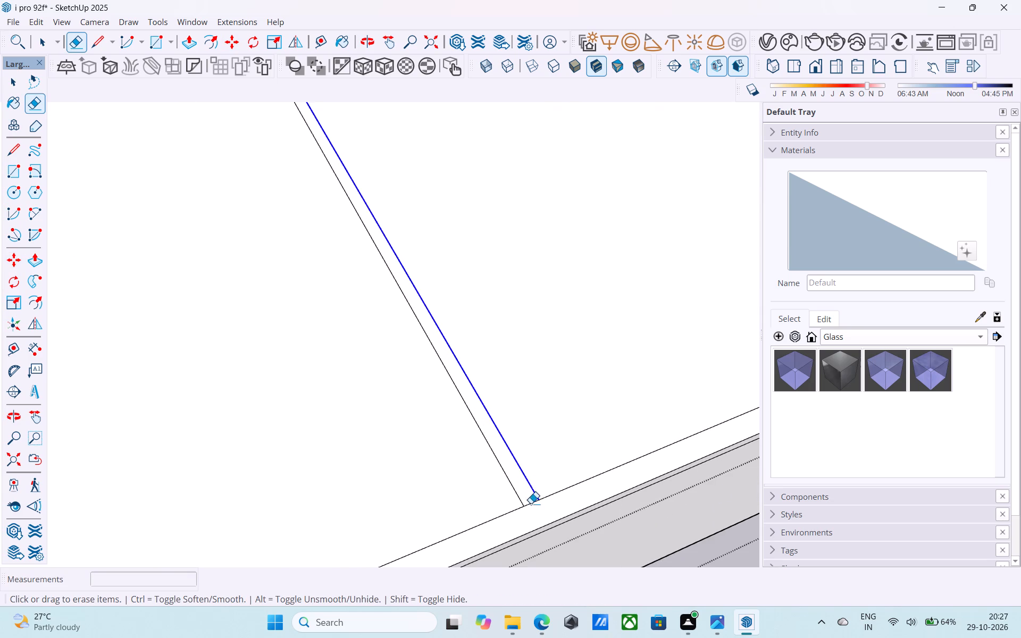
drag(531, 503, 534, 514)
key(space)
Examine the partition strip and its junctions with the perimeter wall strip on the roof from several sides.
scroll(539, 514, down, 20)
scroll(544, 501, down, 3)
middle_drag(541, 510, 545, 482)
middle_drag(547, 484, 549, 479)
scroll(549, 480, down, 1)
middle_drag(549, 481, 549, 486)
scroll(489, 353, down, 6)
middle_drag(529, 446, 539, 427)
scroll(526, 424, up, 17)
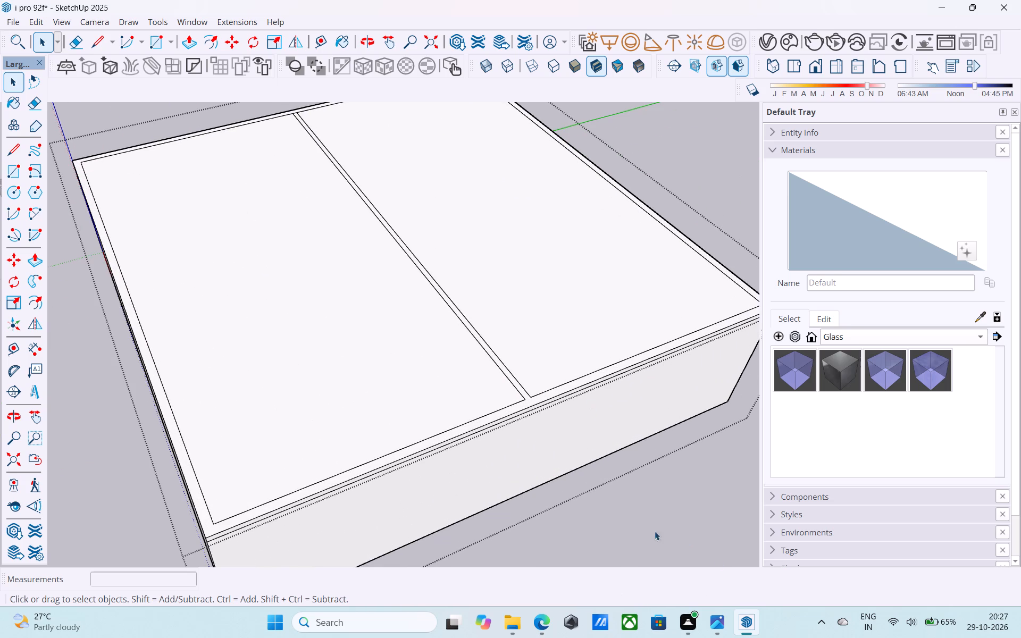
scroll(628, 269, down, 4)
middle_drag(627, 271, 587, 283)
scroll(471, 390, up, 3)
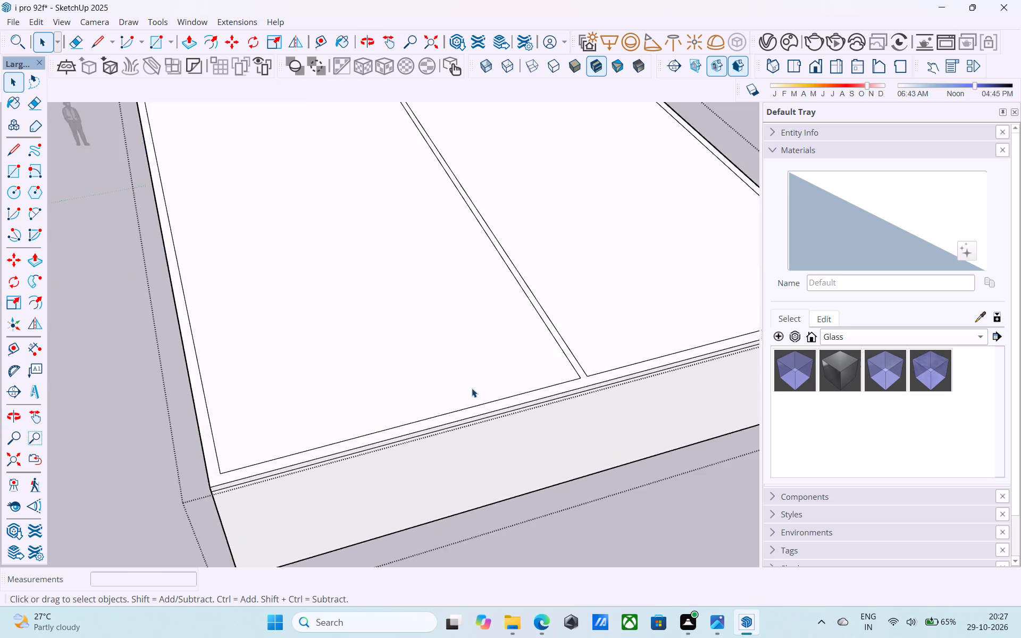
scroll(472, 388, up, 10)
scroll(569, 384, down, 10)
middle_drag(387, 428, 390, 419)
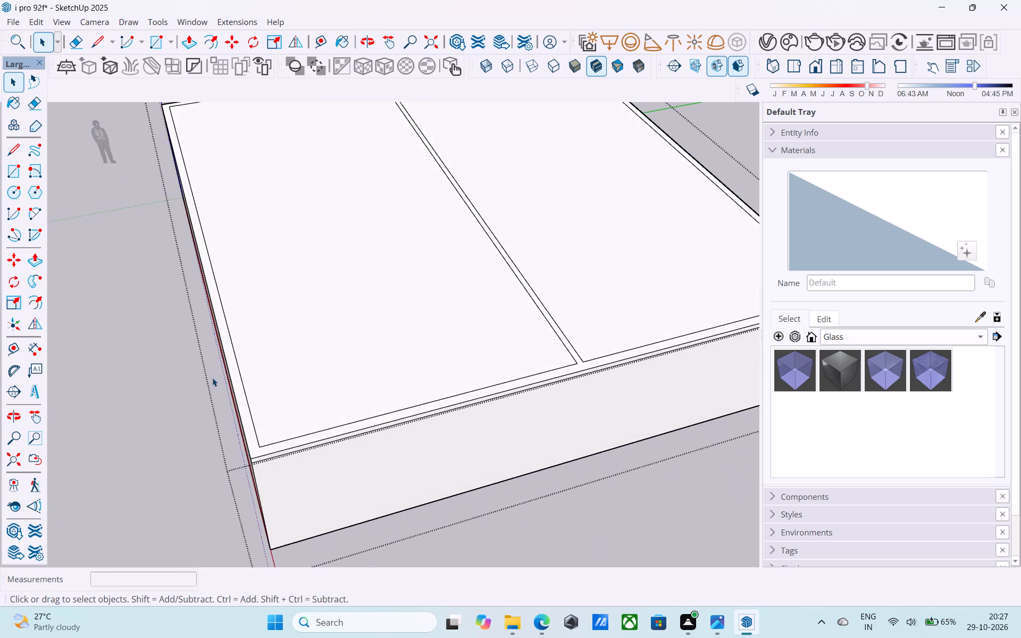
scroll(212, 377, down, 5)
middle_drag(537, 331, 275, 376)
scroll(319, 438, up, 3)
scroll(384, 447, up, 2)
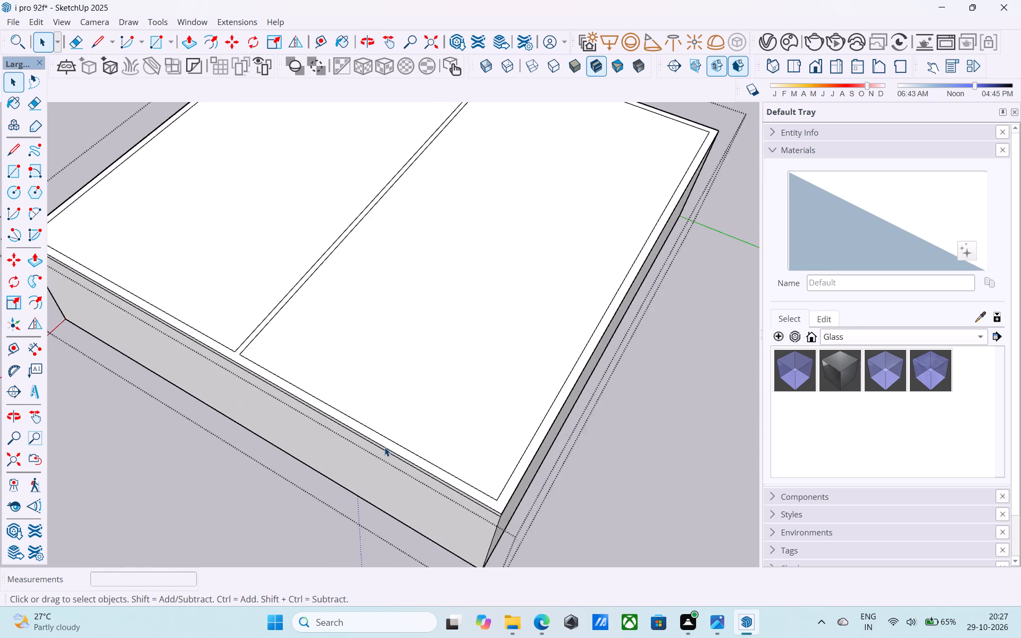
Extrude the joined perimeter and partition face on the roof upward 10' with Push/Pull.
scroll(384, 447, up, 1)
click(384, 447)
scroll(386, 438, down, 4)
middle_drag(386, 438, 632, 410)
scroll(436, 400, up, 2)
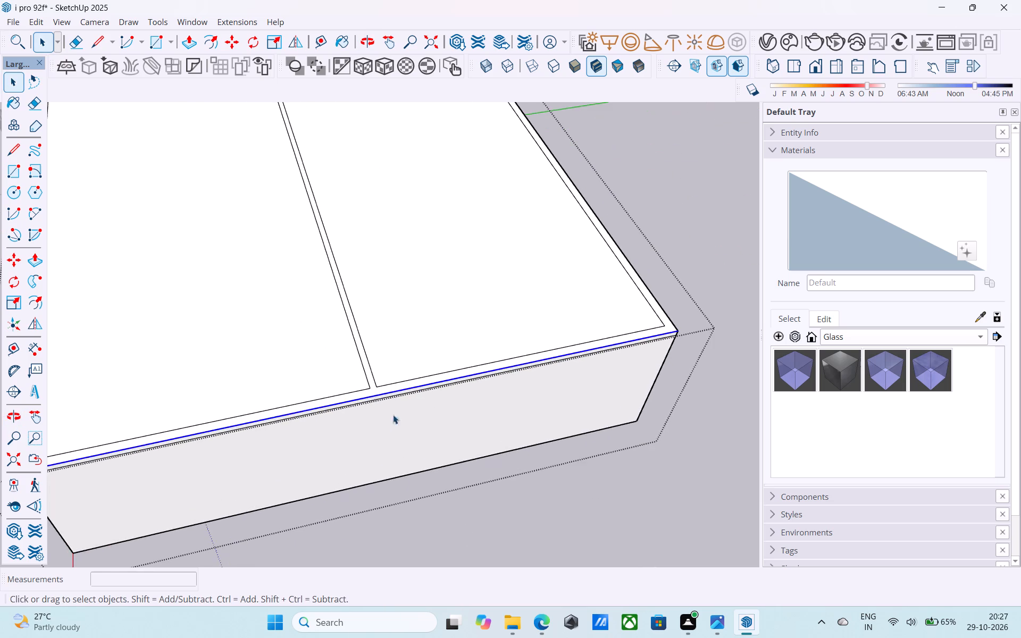
scroll(374, 380, up, 6)
click(371, 384)
scroll(371, 384, down, 8)
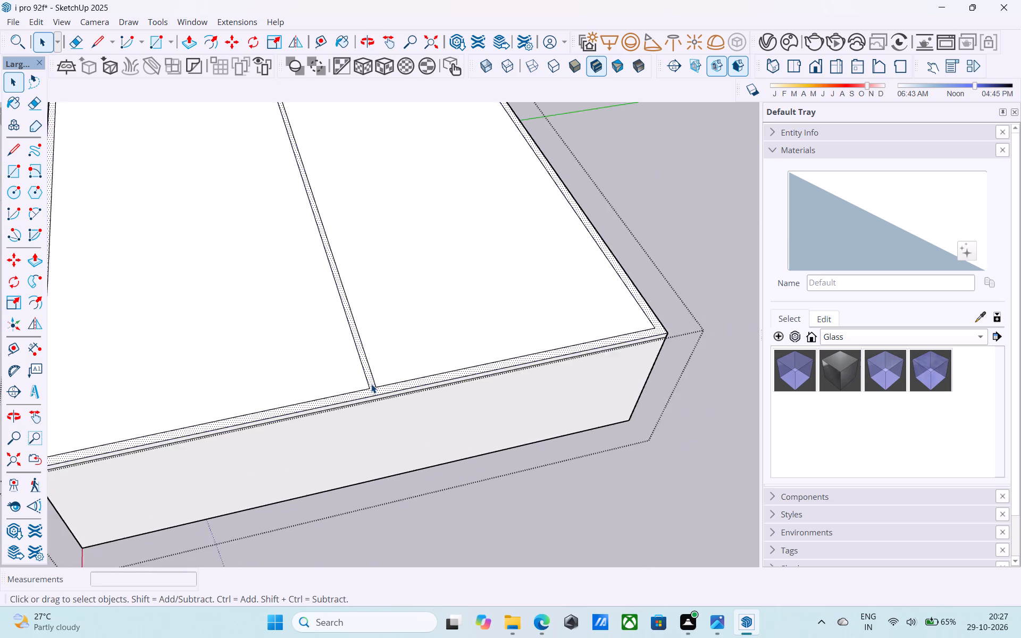
scroll(371, 384, down, 7)
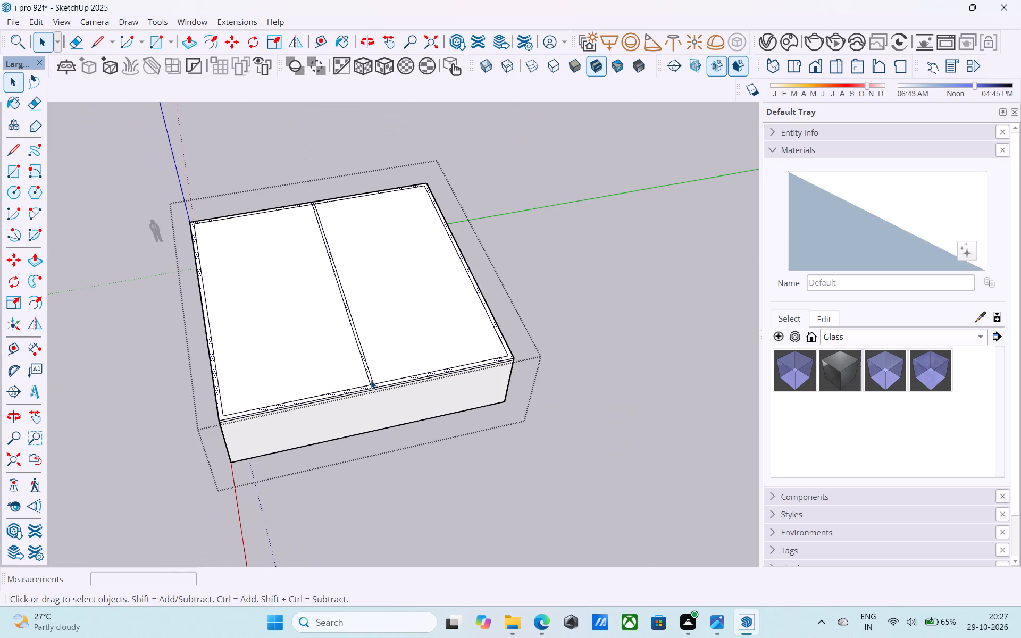
key(p)
click(371, 380)
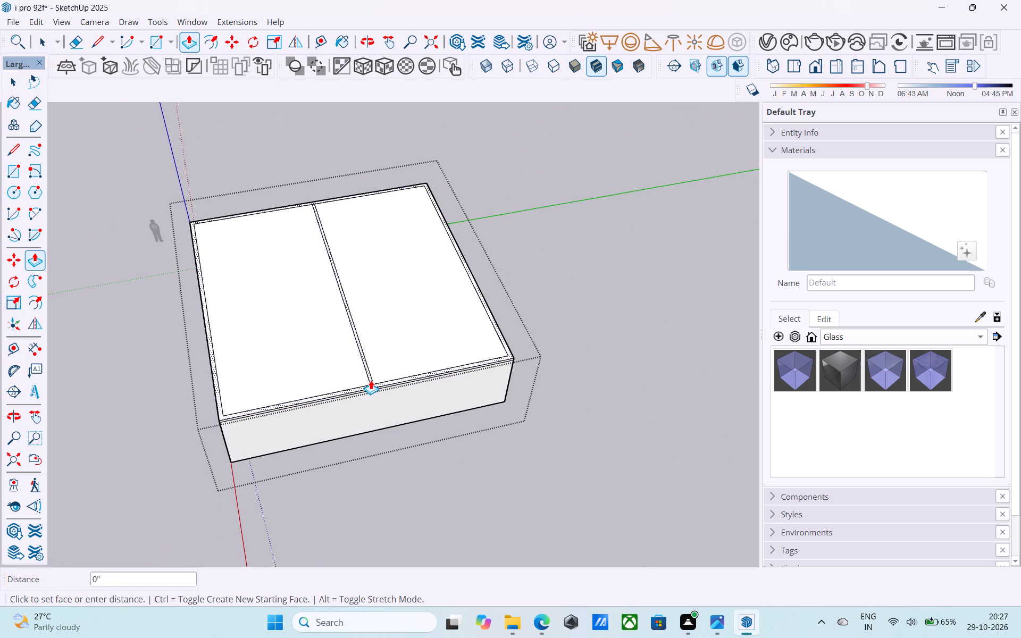
text(10')
key(Return)
key(space)
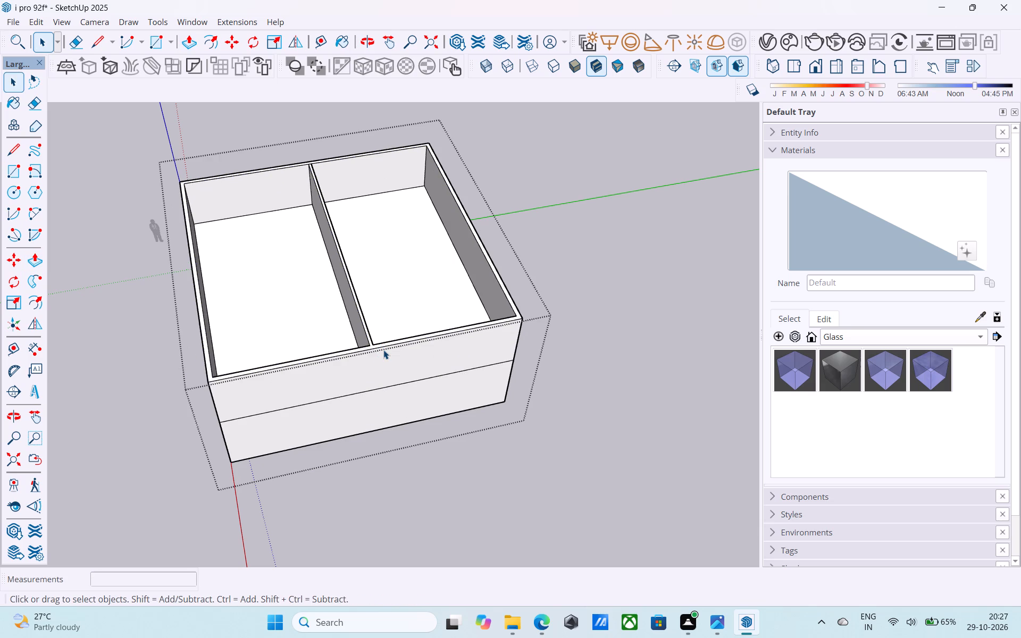
Examine the raised upper-floor walls and partition from all sides and from above.
scroll(386, 350, down, 4)
middle_drag(390, 383, 704, 248)
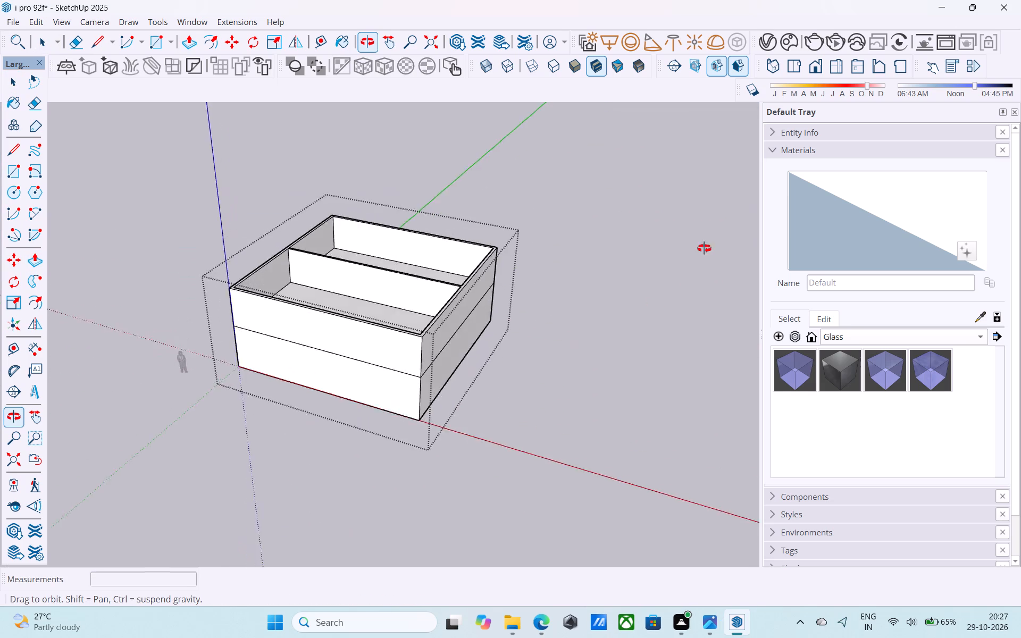
middle_drag(704, 248, 773, 205)
middle_drag(330, 324, 712, 312)
middle_drag(300, 325, 756, 303)
middle_drag(242, 326, 626, 287)
middle_drag(392, 317, 433, 417)
scroll(435, 401, down, 6)
middle_drag(434, 401, 616, 431)
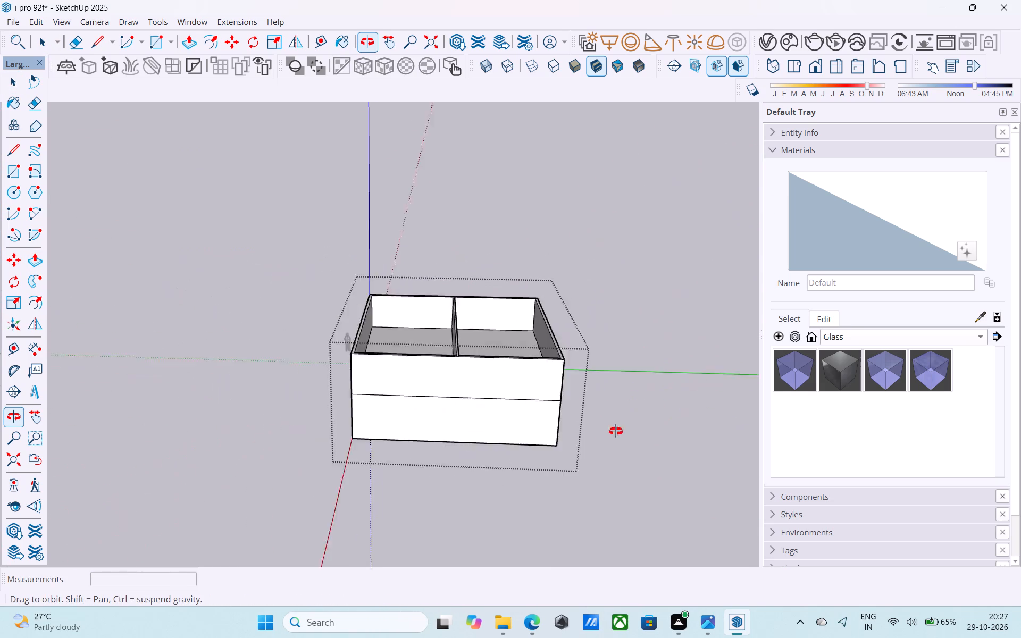
middle_drag(616, 431, 492, 407)
scroll(401, 354, up, 4)
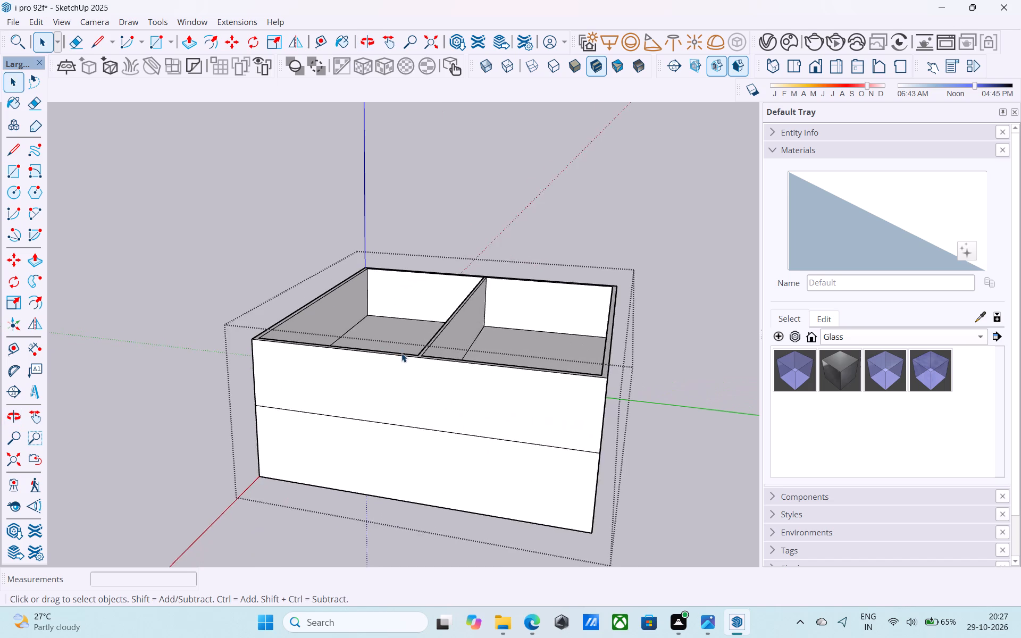
scroll(401, 353, up, 17)
middle_drag(415, 348, 431, 421)
scroll(438, 384, up, 1)
scroll(438, 383, down, 2)
scroll(438, 383, up, 1)
scroll(438, 383, down, 15)
middle_drag(437, 380, 486, 443)
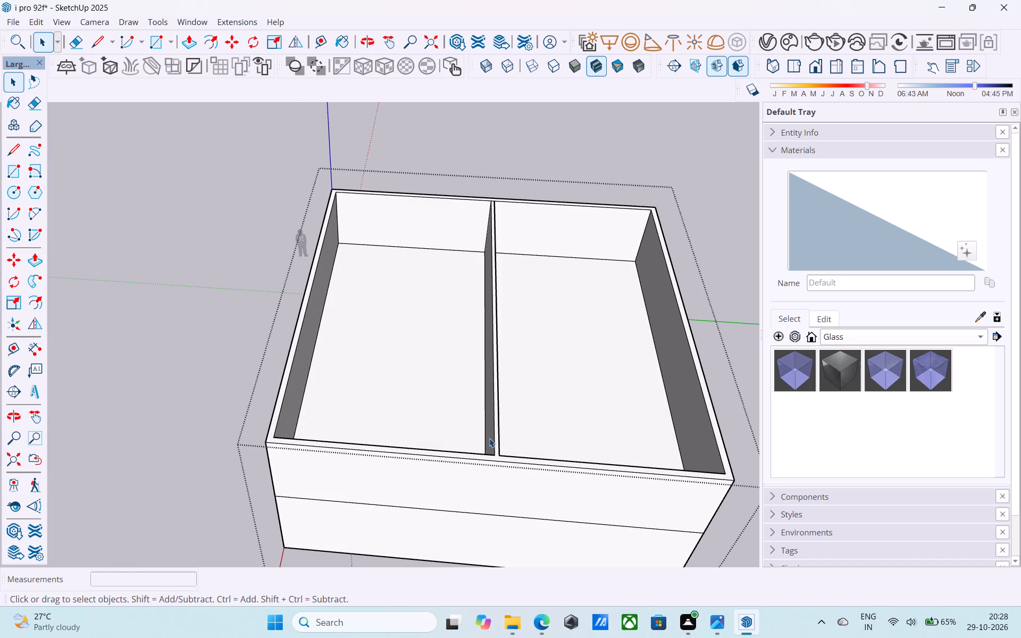
Draw a 24' 3" by 48' 6" rectangle at wall-top level over the bay beside the red axis, from inner wall corner to partition corner.
key(r)
scroll(356, 215, up, 4)
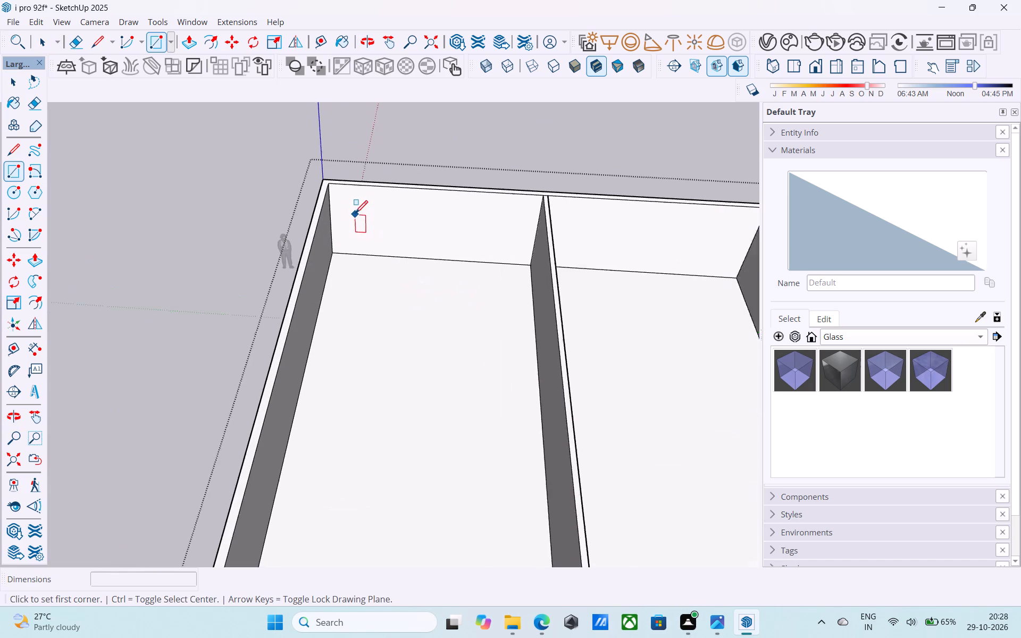
click(329, 182)
scroll(329, 181, down, 7)
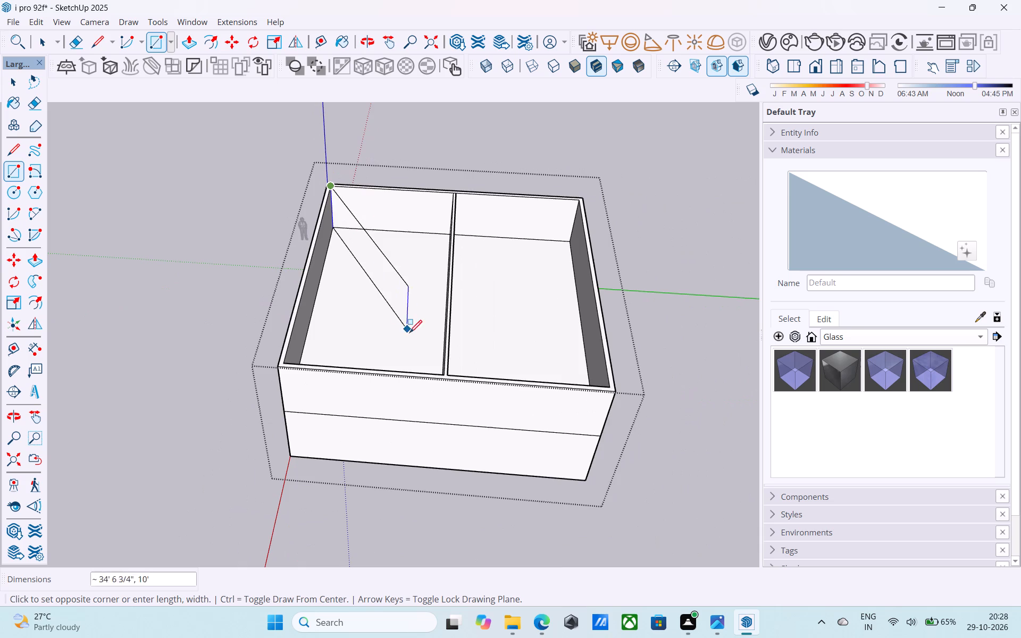
scroll(439, 369, up, 6)
click(446, 383)
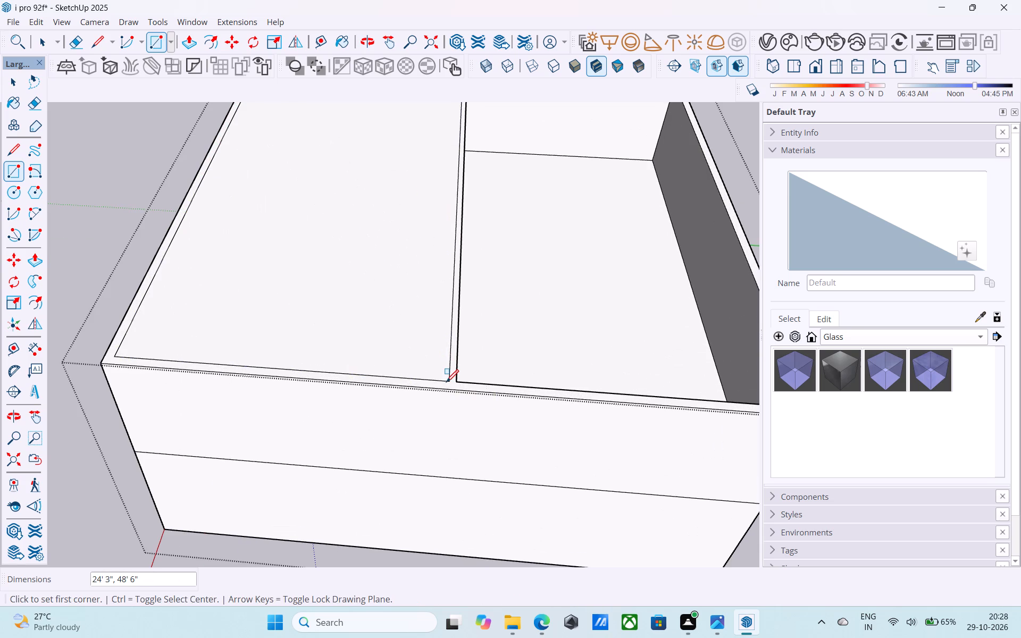
scroll(446, 383, down, 4)
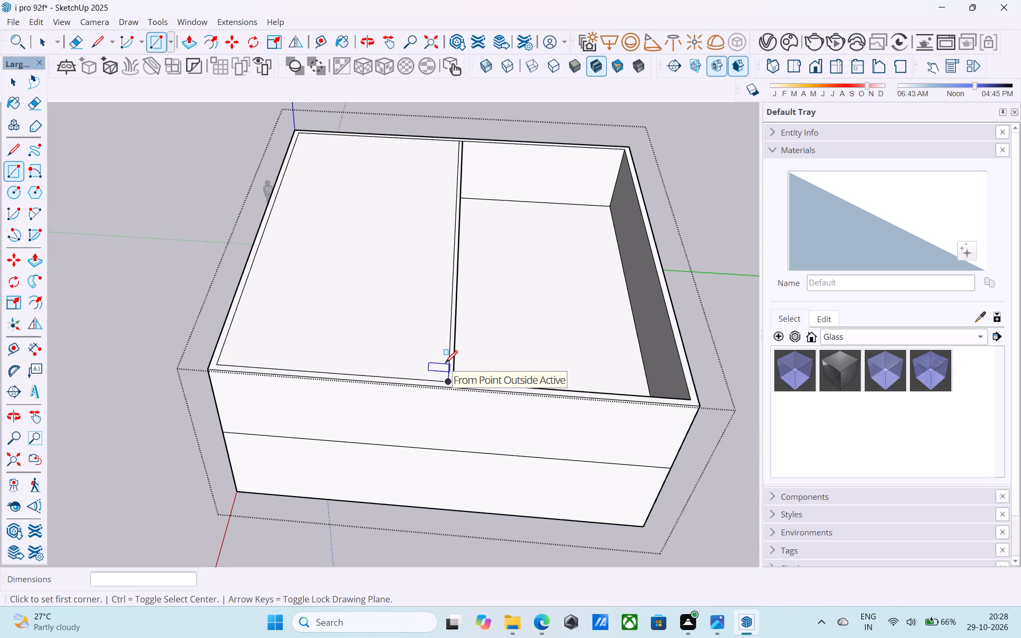
key(space)
Reverse the new rectangular face covering the upper-floor bay beside the red axis.
middle_drag(448, 331, 359, 393)
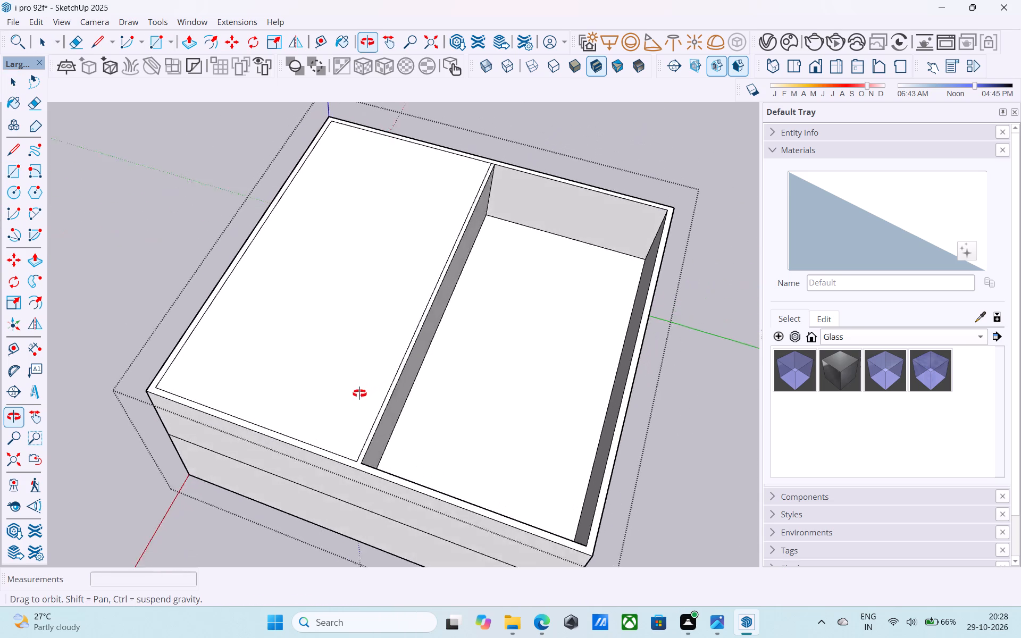
middle_drag(359, 393, 358, 395)
scroll(383, 418, down, 5)
middle_drag(383, 419, 386, 405)
middle_drag(389, 405, 507, 372)
scroll(416, 321, up, 5)
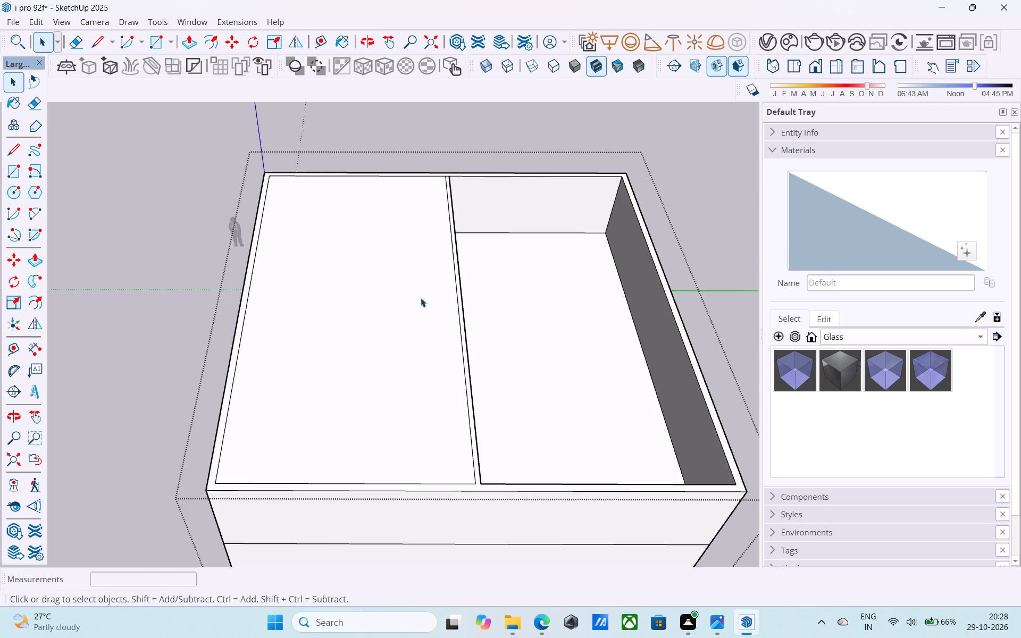
scroll(422, 295, down, 7)
middle_drag(400, 294, 435, 444)
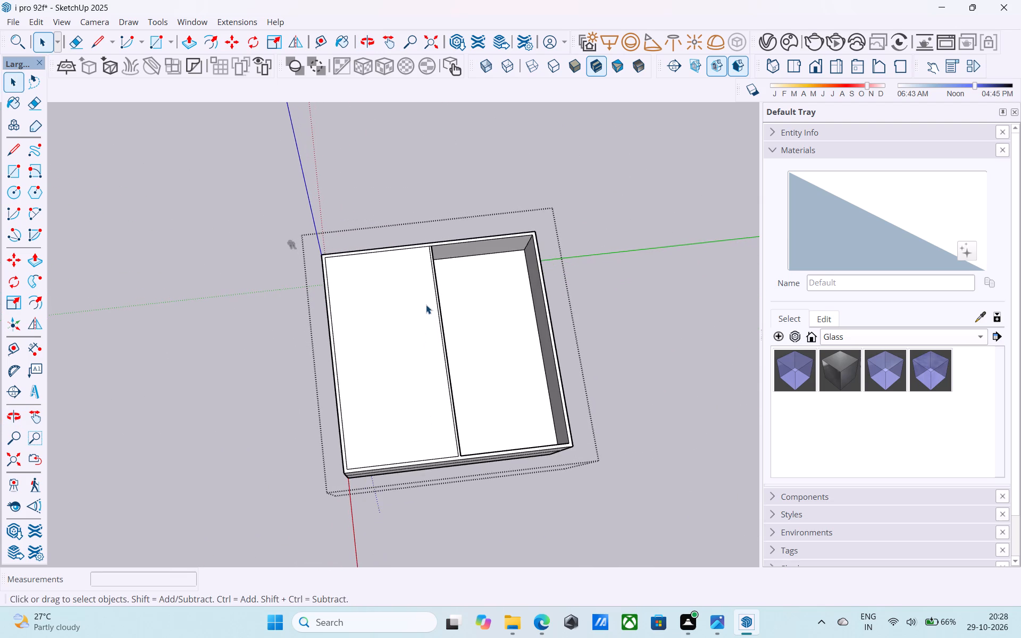
middle_drag(426, 304, 380, 153)
click(397, 339)
right_click(397, 339)
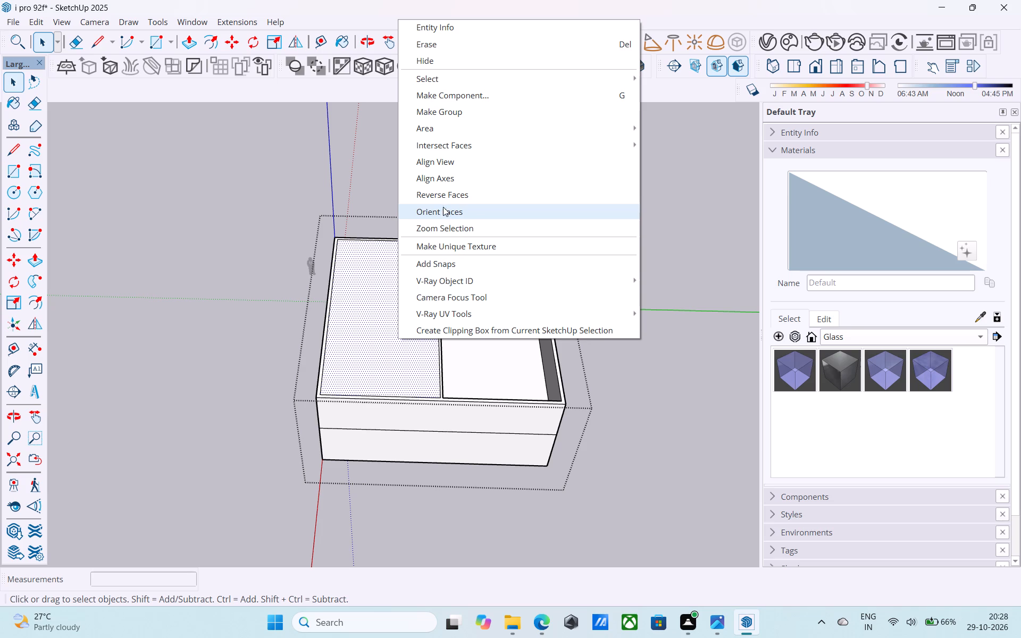
click(445, 196)
Draw a vertical 6" line up the blue axis from the covering face's corner nearest the origin.
middle_drag(463, 319, 395, 259)
scroll(362, 248, up, 7)
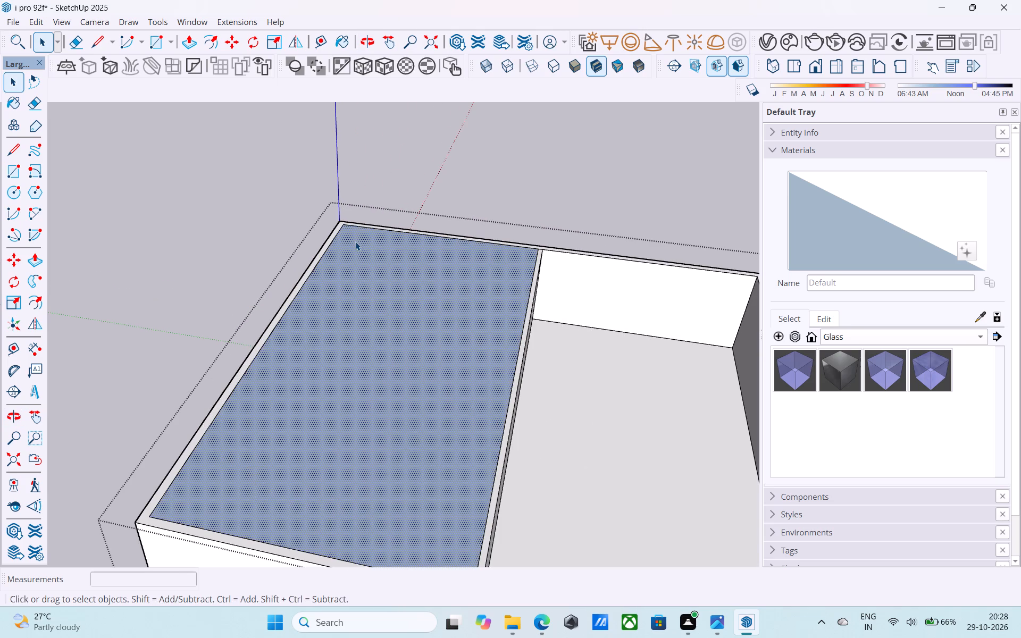
key(l)
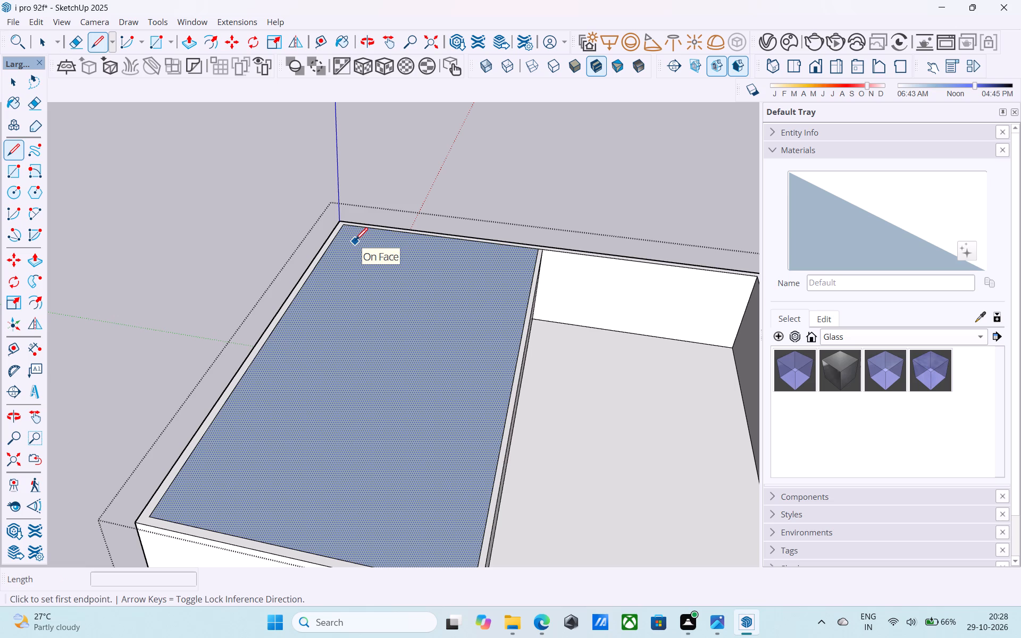
scroll(342, 229, up, 5)
click(342, 226)
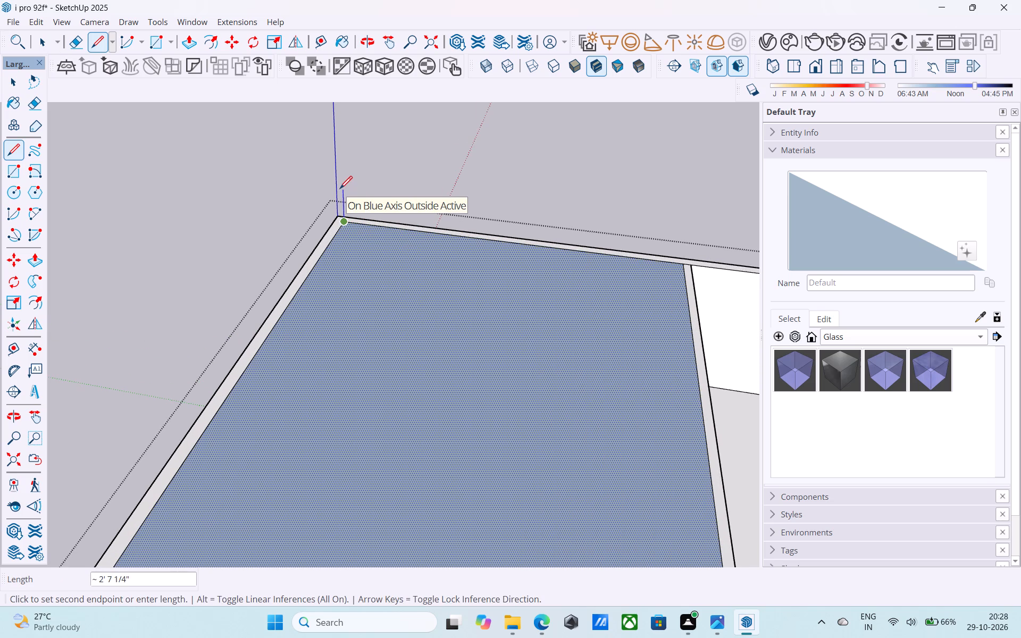
text(6')
key(Return)
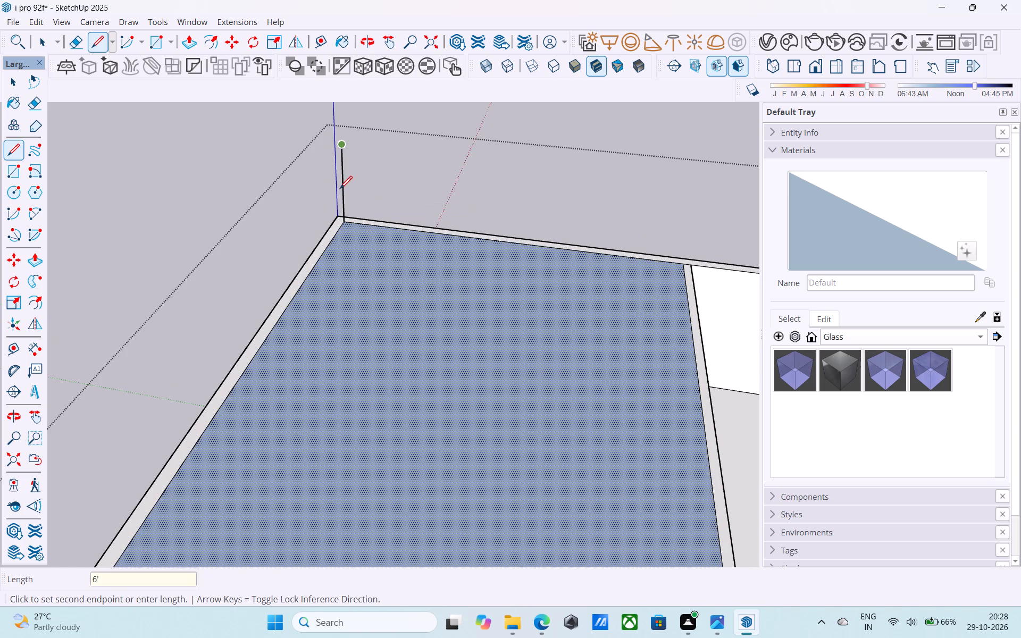
text(6")
key(Return)
key(space)
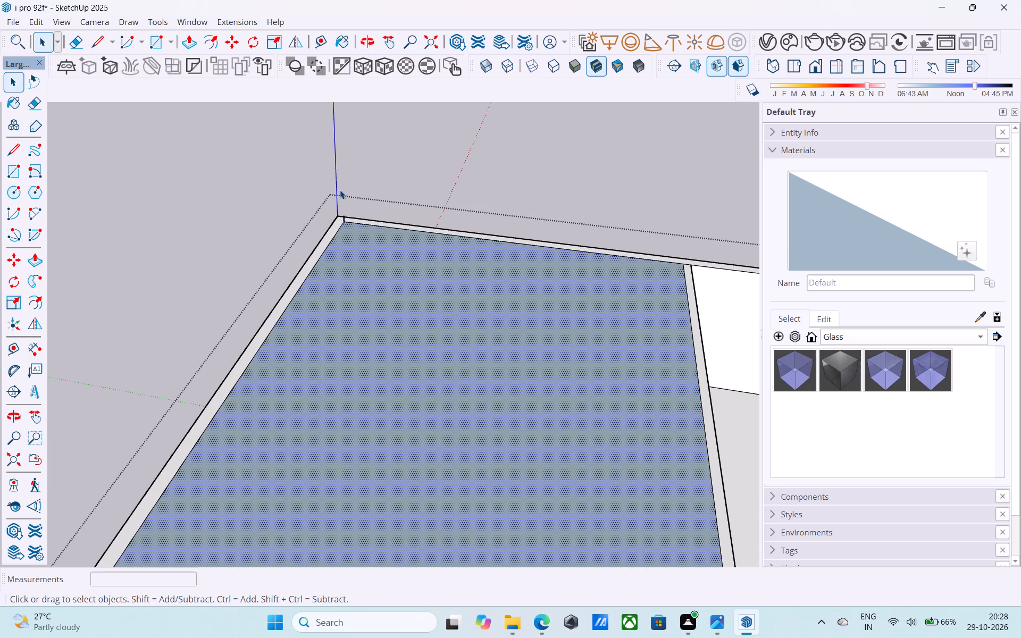
Draw a vertical 6" line up from the covering face's diagonally opposite corner, beside the partition.
key(l)
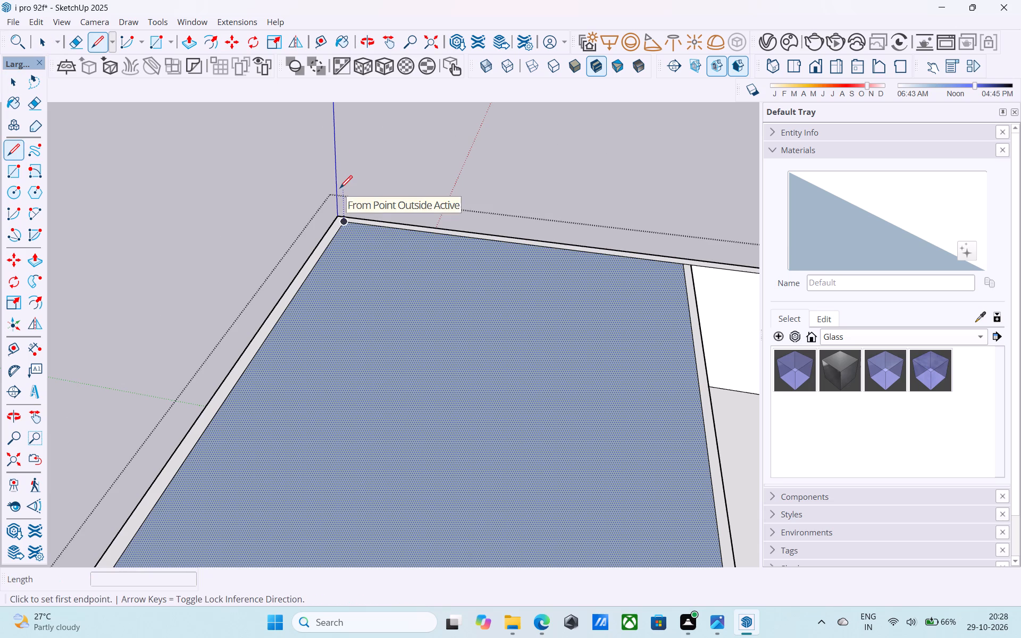
scroll(340, 189, down, 13)
middle_drag(420, 475, 412, 458)
scroll(411, 370, up, 10)
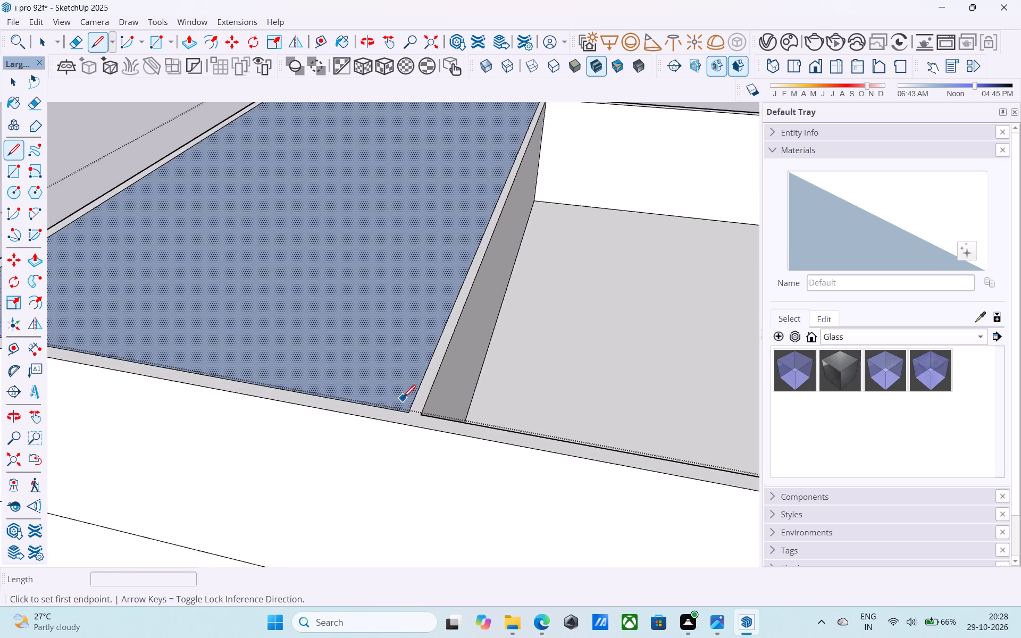
scroll(403, 399, up, 5)
middle_drag(410, 422, 355, 468)
click(399, 423)
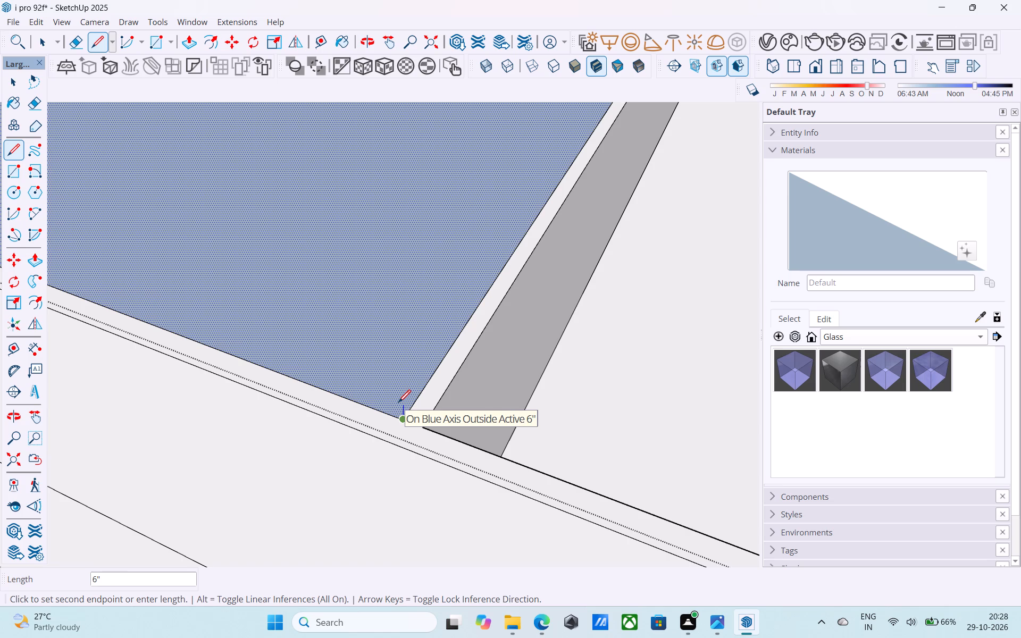
text(6")
key(Return)
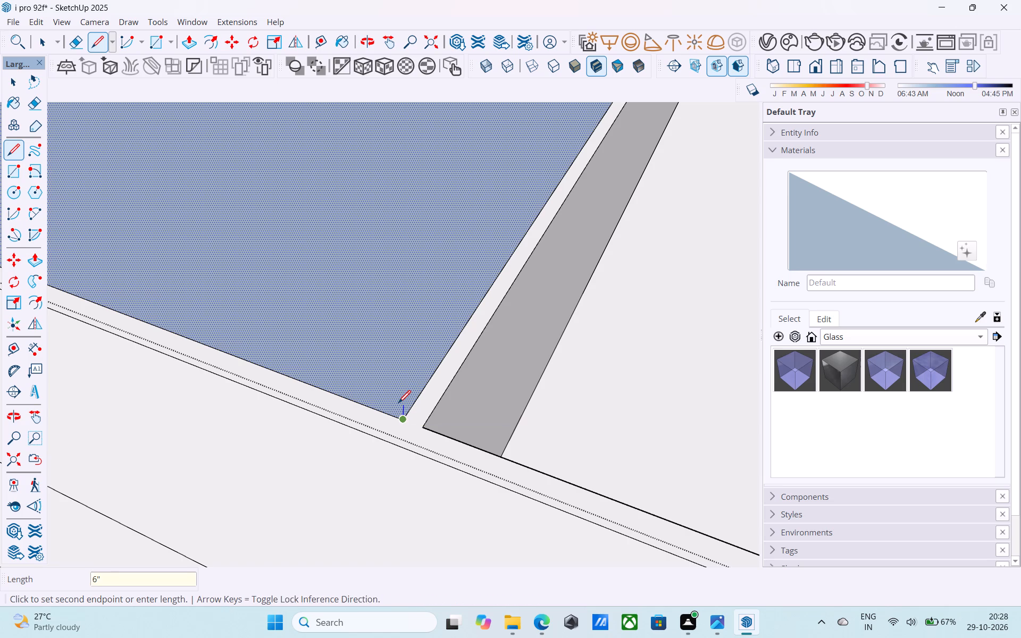
key(space)
Draw a 48' 6" by 24' 3" rectangle between the tops of the two 6" vertical lines as the roof slab's top face.
key(r)
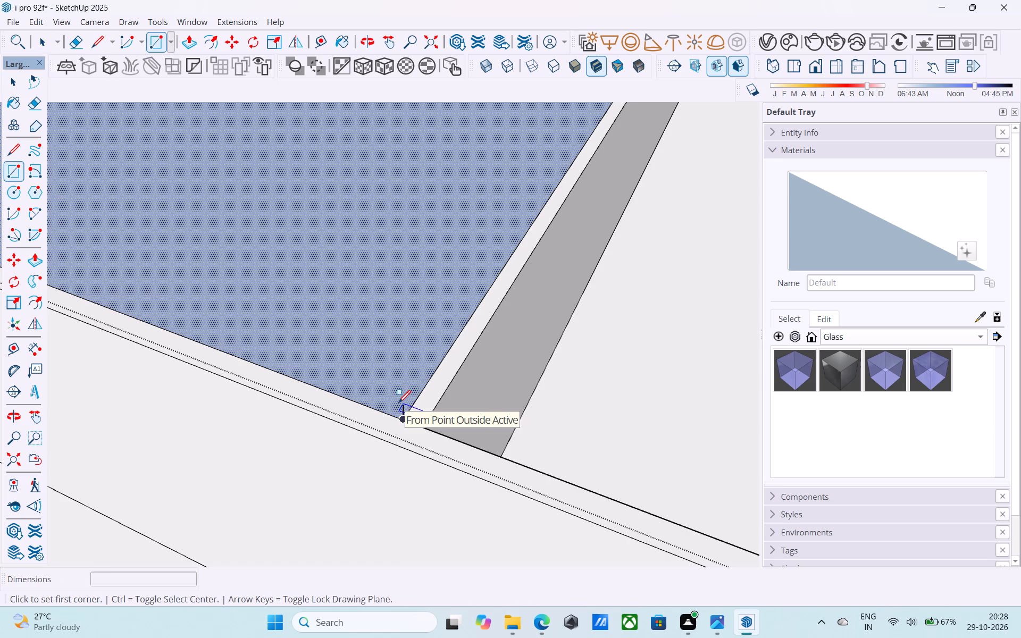
click(405, 405)
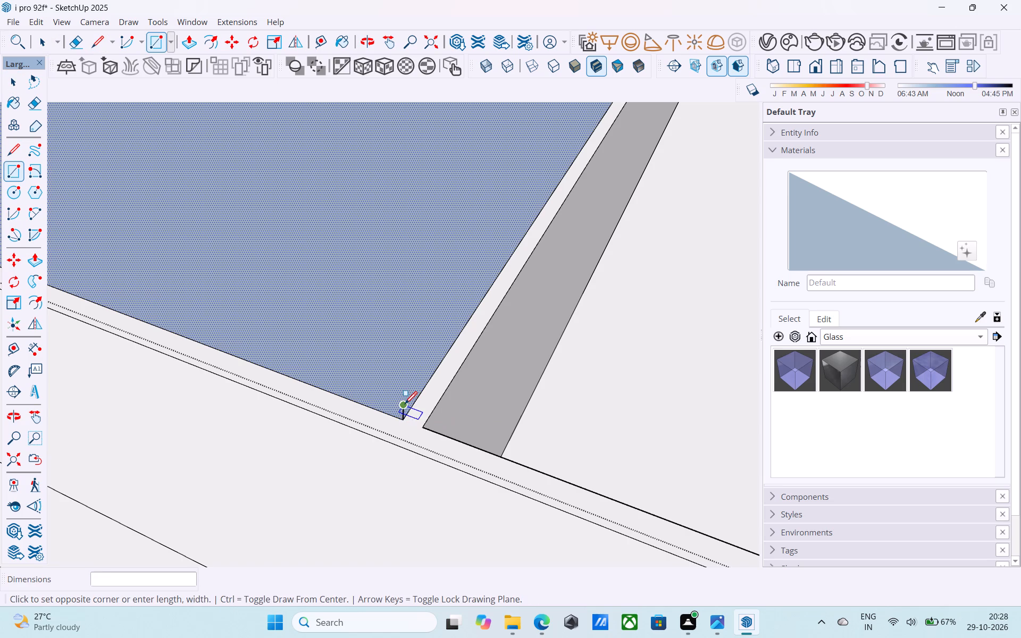
scroll(404, 409, down, 18)
scroll(411, 210, up, 3)
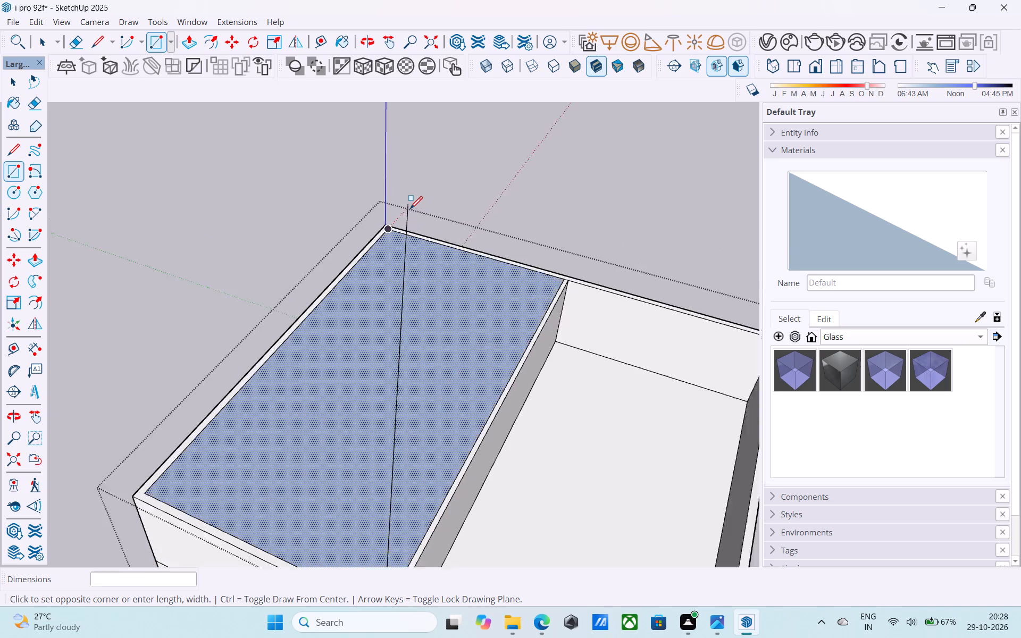
scroll(410, 210, up, 20)
scroll(410, 210, up, 8)
middle_drag(374, 244, 369, 155)
scroll(362, 195, up, 2)
click(353, 195)
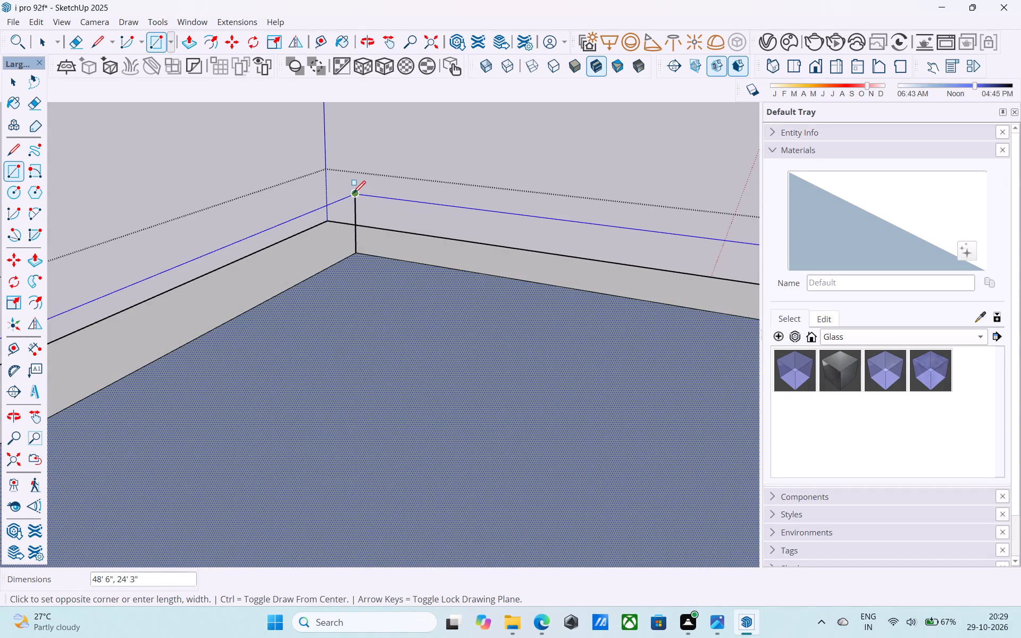
Draw a vertical 6" line joining the slab's bottom and top corners at the far end of the red-axis wall.
scroll(365, 201, down, 20)
scroll(365, 201, down, 6)
middle_drag(340, 257, 372, 228)
scroll(374, 219, down, 11)
middle_drag(324, 273, 461, 311)
scroll(450, 380, up, 12)
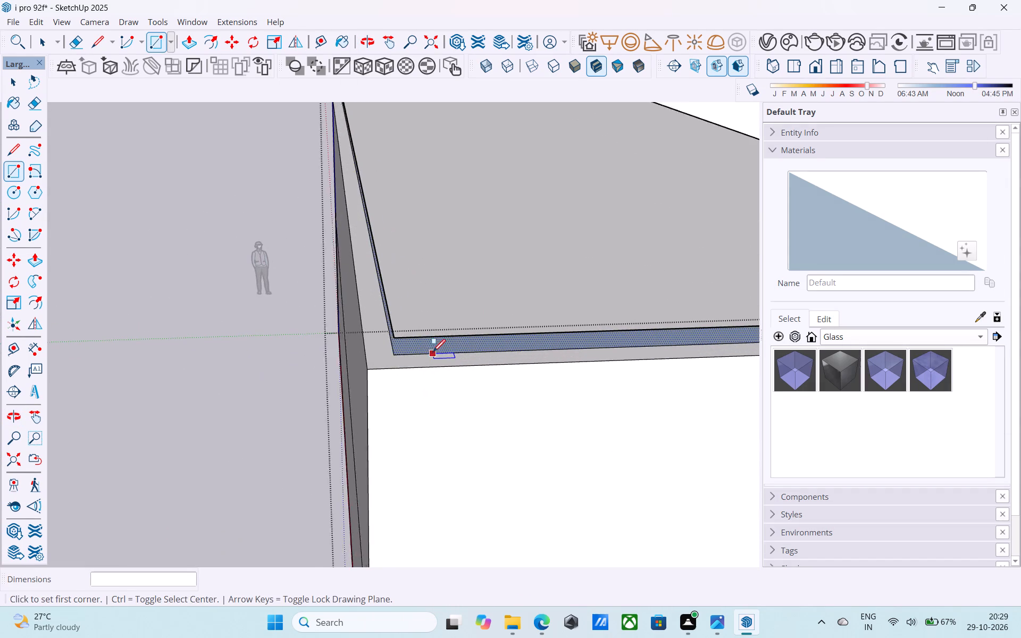
scroll(433, 353, up, 2)
key(space)
text(l)
scroll(422, 330, up, 2)
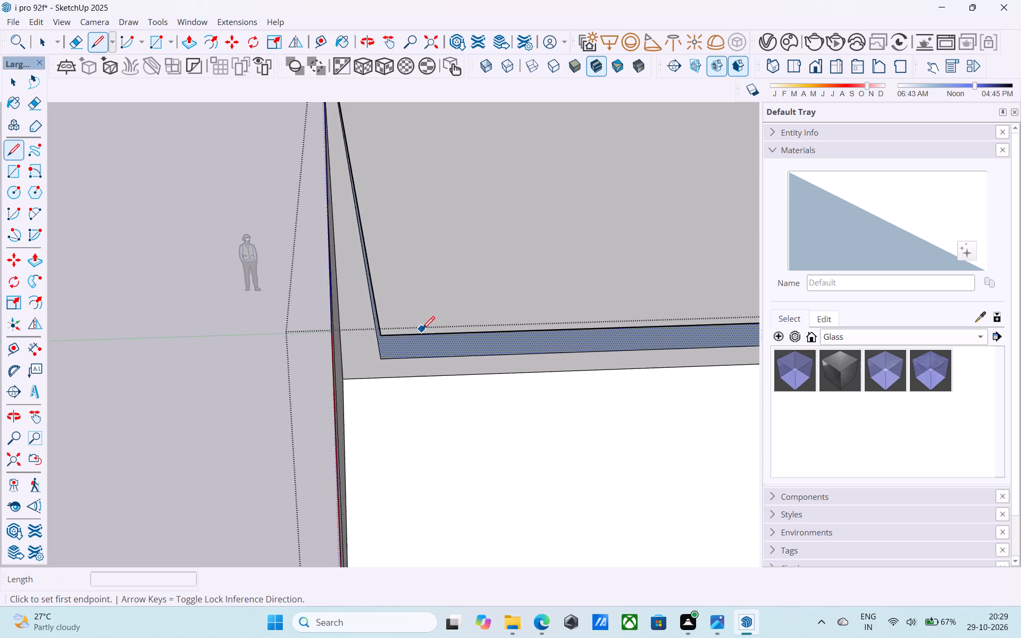
scroll(422, 330, up, 3)
click(356, 372)
click(361, 341)
Draw a vertical 6" line closing the slab's last corner, where the partition meets the green-axis wall.
middle_drag(366, 345, 455, 350)
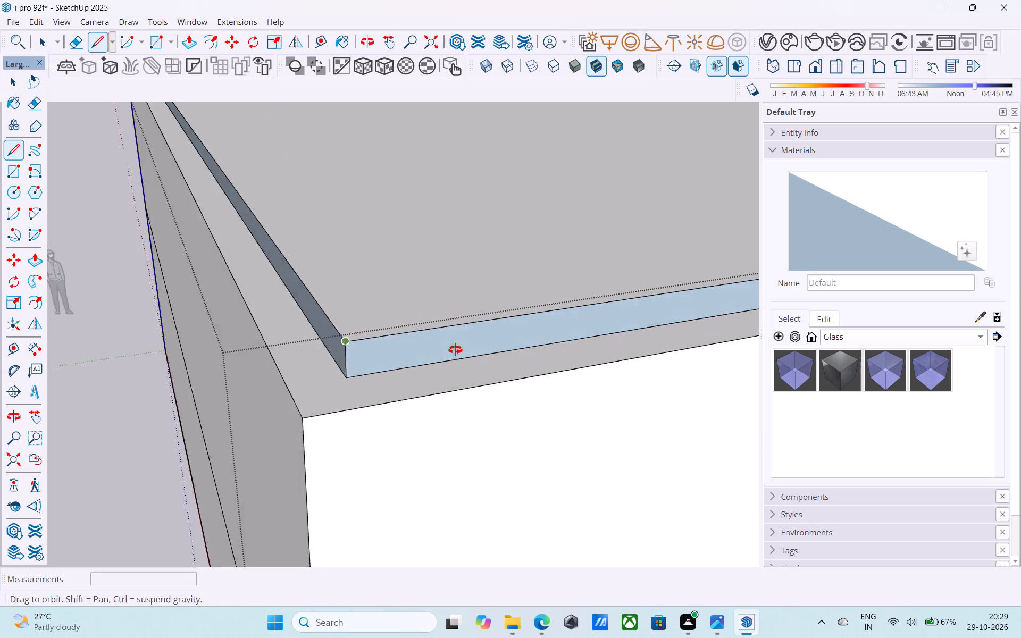
middle_drag(455, 350, 467, 361)
scroll(467, 361, down, 18)
middle_drag(424, 392, 755, 391)
middle_drag(357, 397, 810, 406)
middle_drag(439, 406, 459, 410)
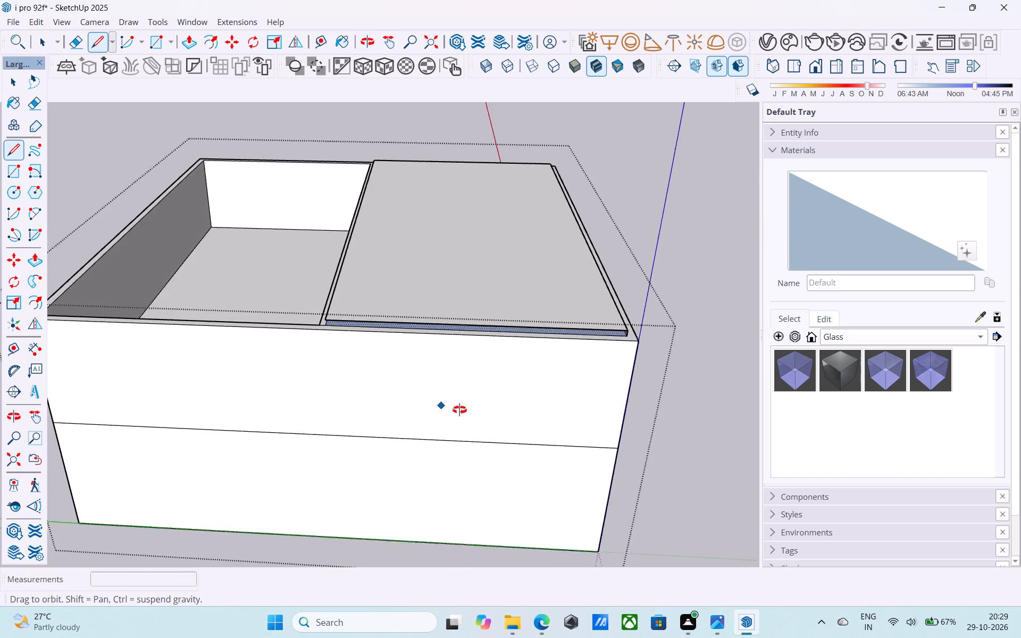
middle_drag(459, 410, 617, 447)
scroll(502, 348, up, 19)
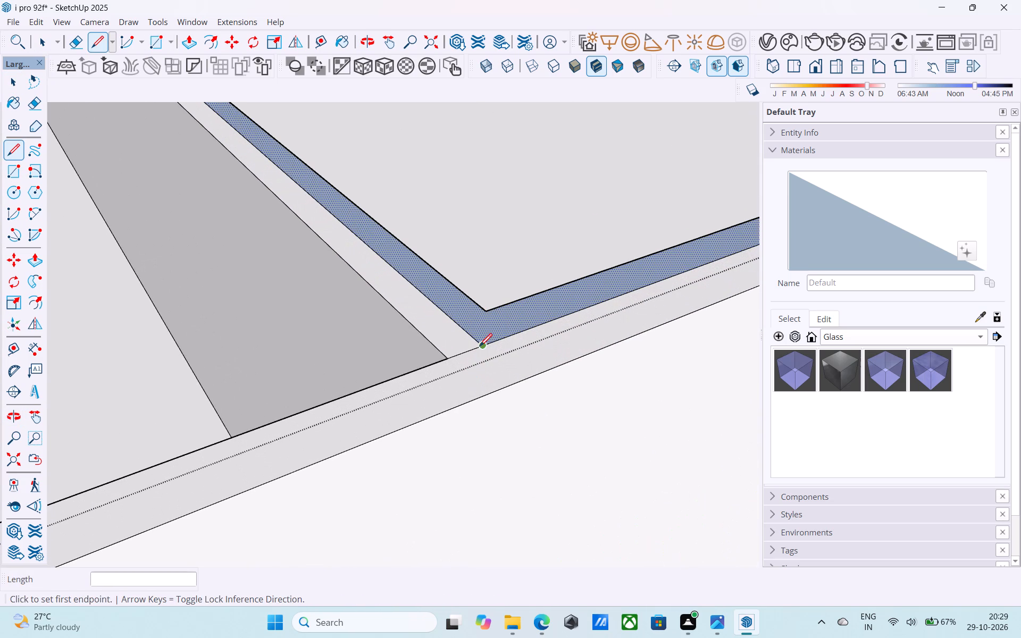
click(480, 347)
click(487, 315)
Reverse the roof slab's two edge faces along the partition and along the green-axis wall.
scroll(486, 315, down, 10)
middle_drag(449, 340, 313, 243)
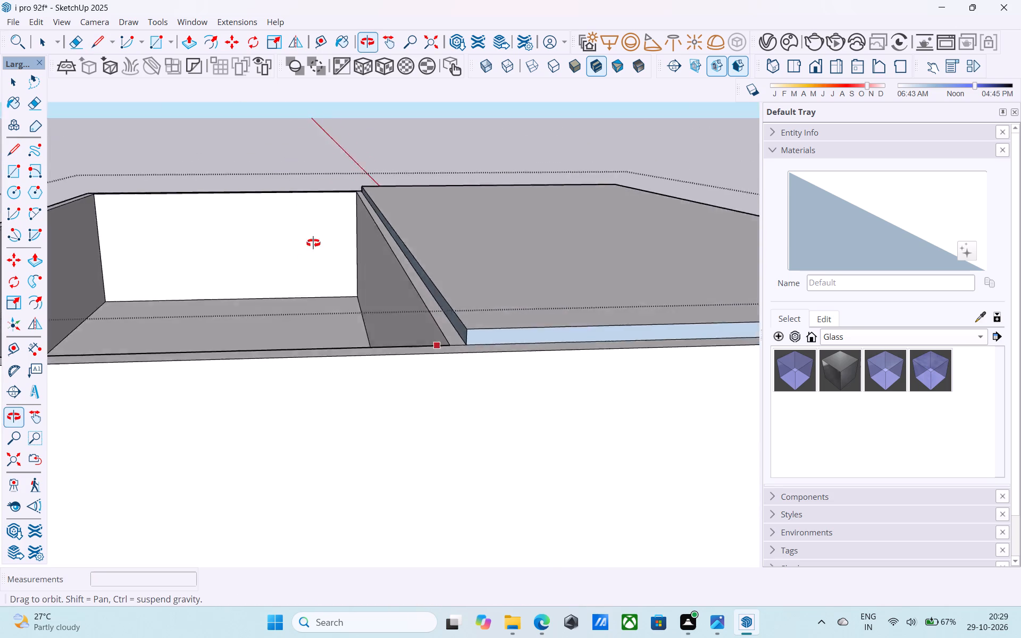
middle_drag(313, 243, 310, 299)
scroll(320, 313, down, 10)
middle_drag(329, 331, 588, 283)
middle_drag(456, 319, 340, 312)
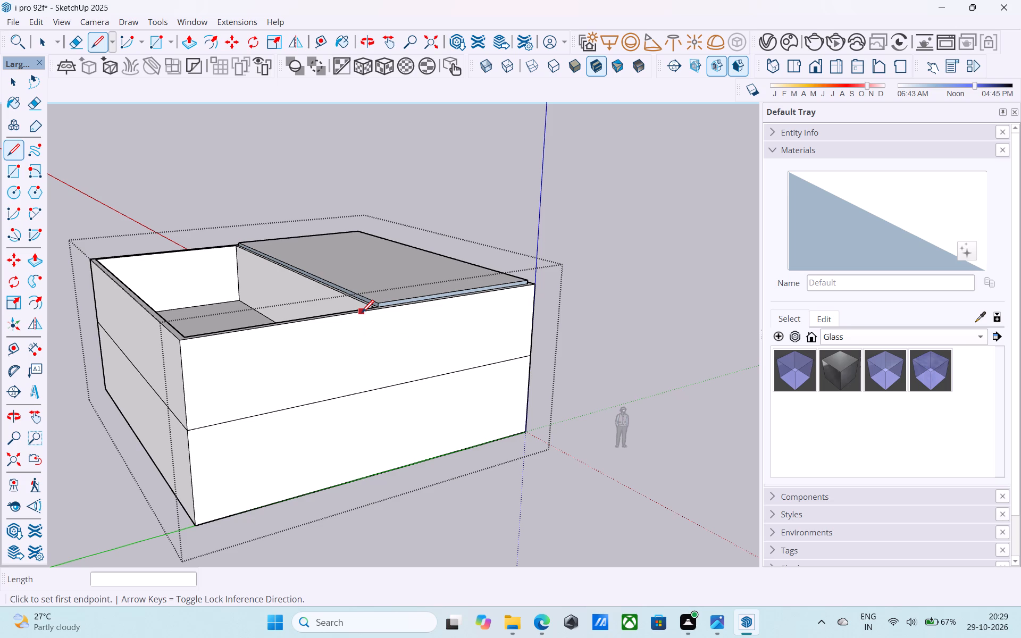
scroll(362, 312, up, 13)
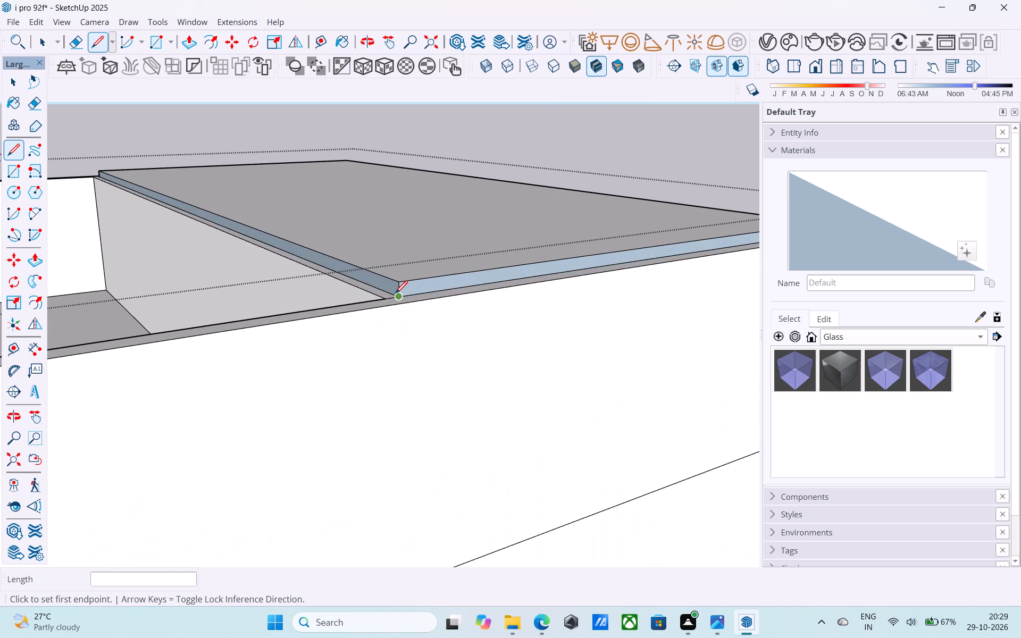
key(space)
scroll(391, 253, up, 9)
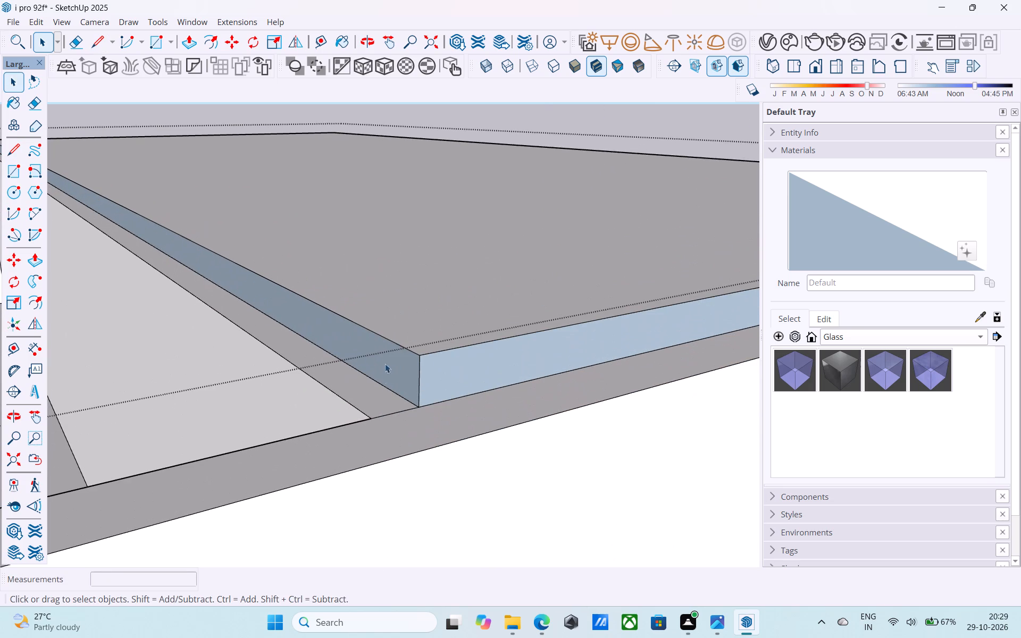
click(385, 382)
click(388, 371)
right_click(389, 371)
click(427, 232)
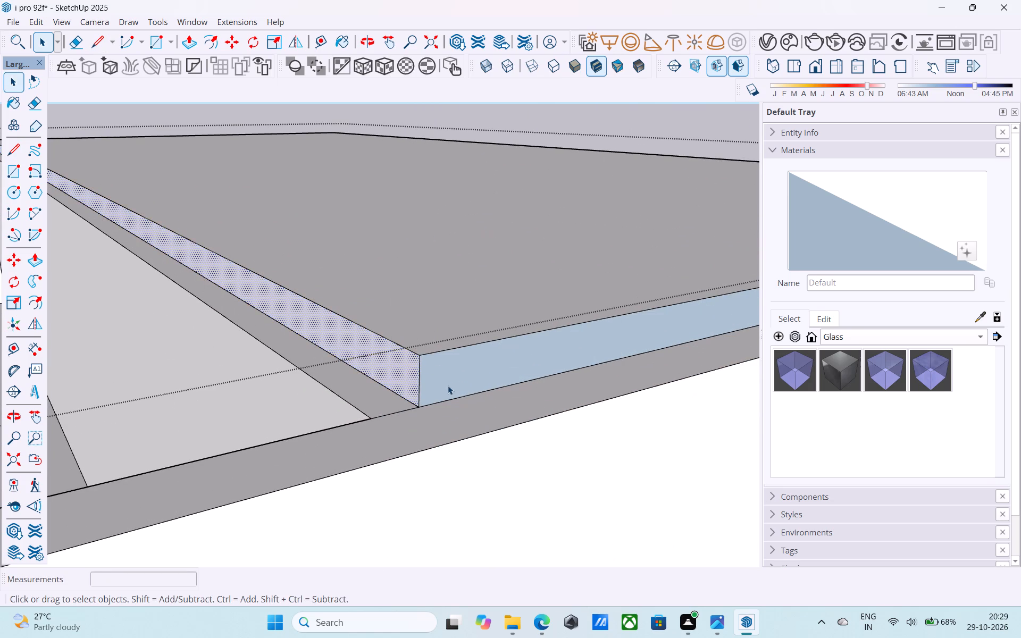
click(449, 389)
right_click(449, 389)
click(491, 247)
middle_click(482, 257)
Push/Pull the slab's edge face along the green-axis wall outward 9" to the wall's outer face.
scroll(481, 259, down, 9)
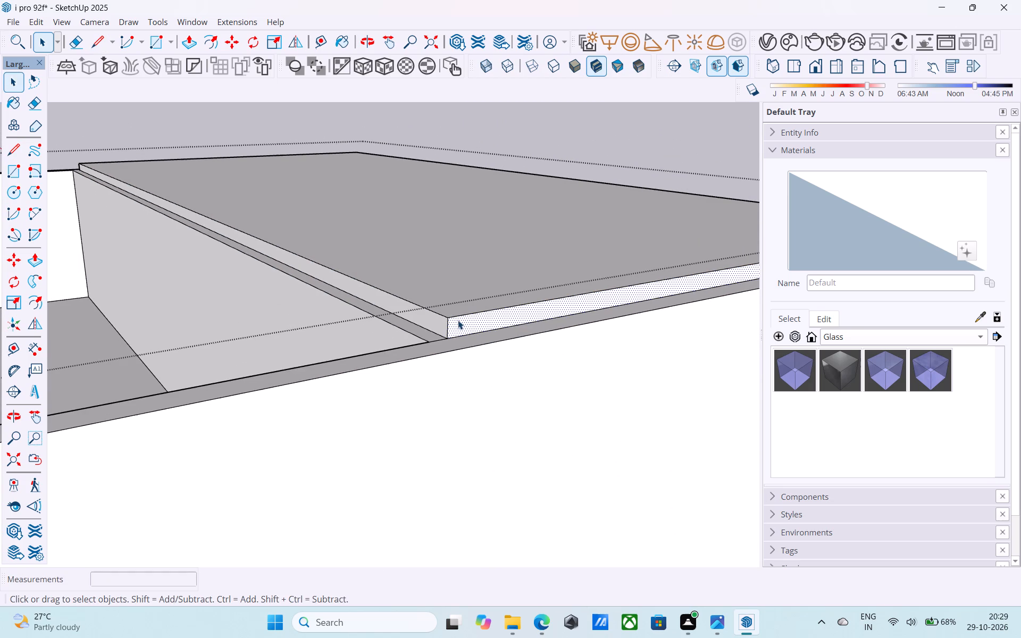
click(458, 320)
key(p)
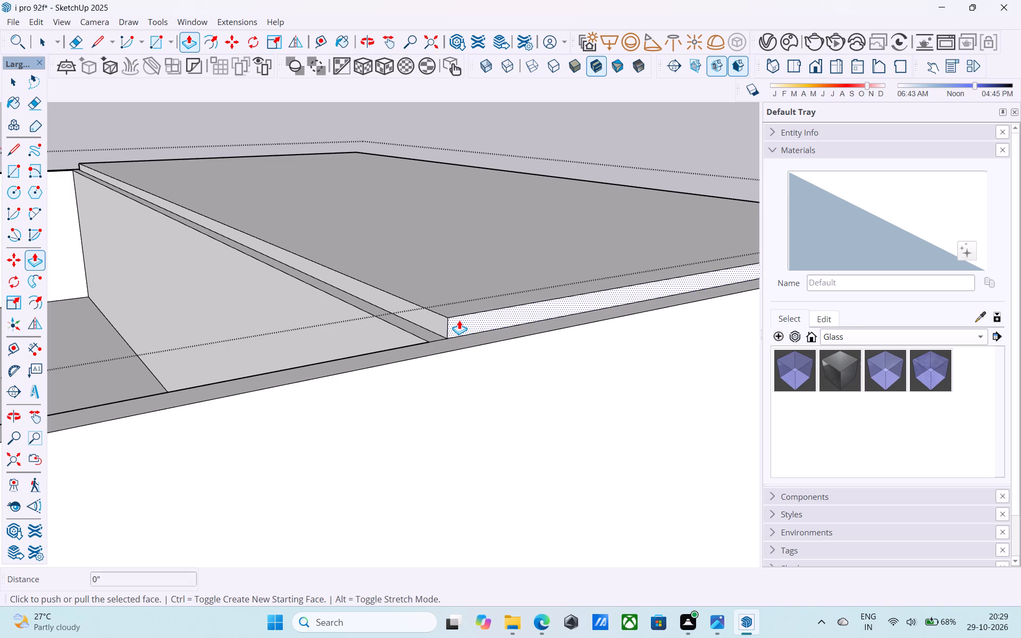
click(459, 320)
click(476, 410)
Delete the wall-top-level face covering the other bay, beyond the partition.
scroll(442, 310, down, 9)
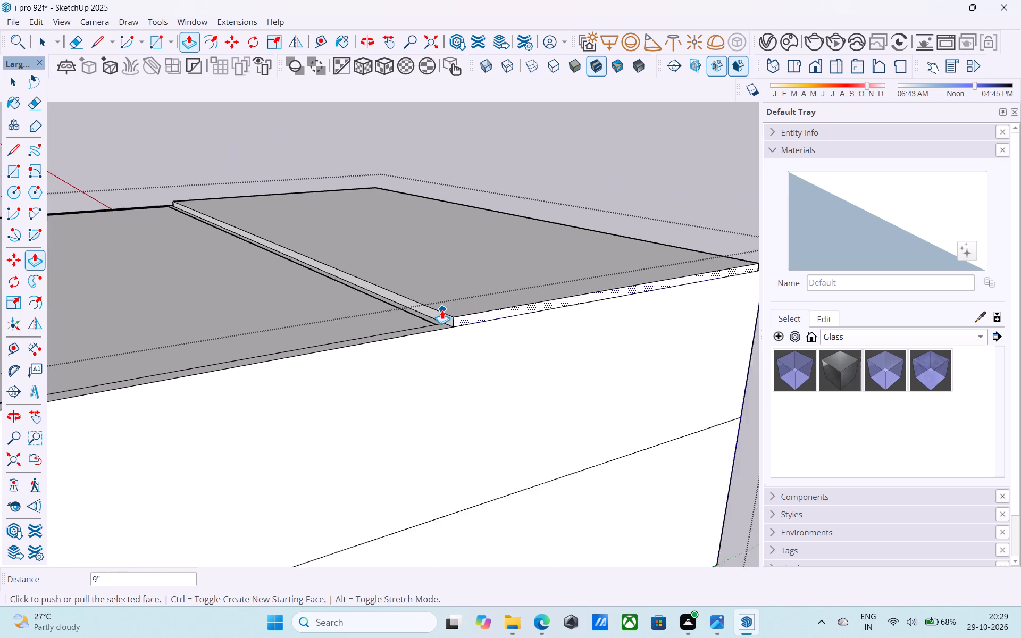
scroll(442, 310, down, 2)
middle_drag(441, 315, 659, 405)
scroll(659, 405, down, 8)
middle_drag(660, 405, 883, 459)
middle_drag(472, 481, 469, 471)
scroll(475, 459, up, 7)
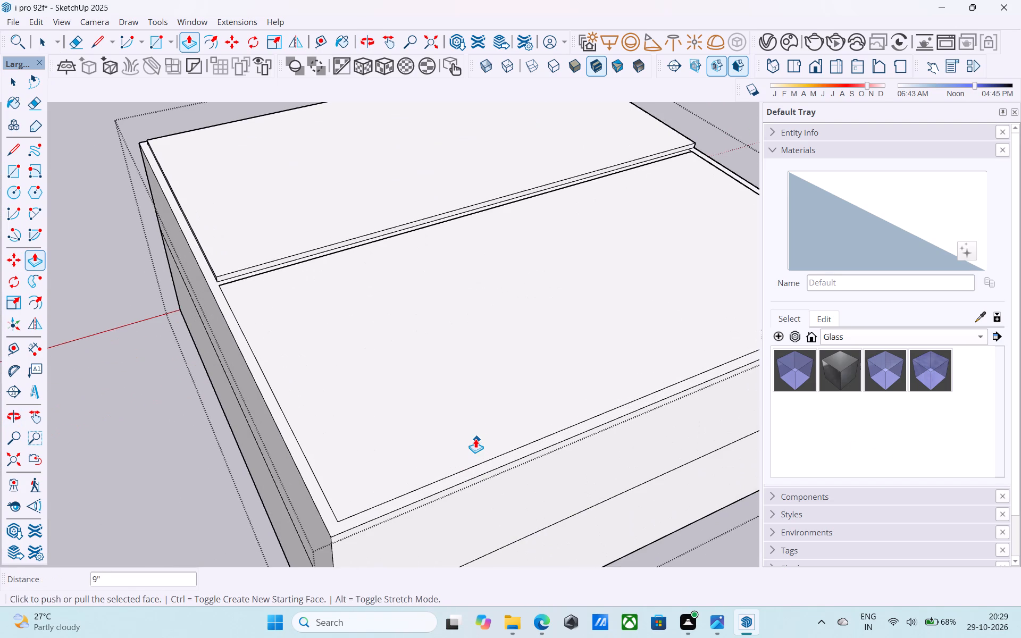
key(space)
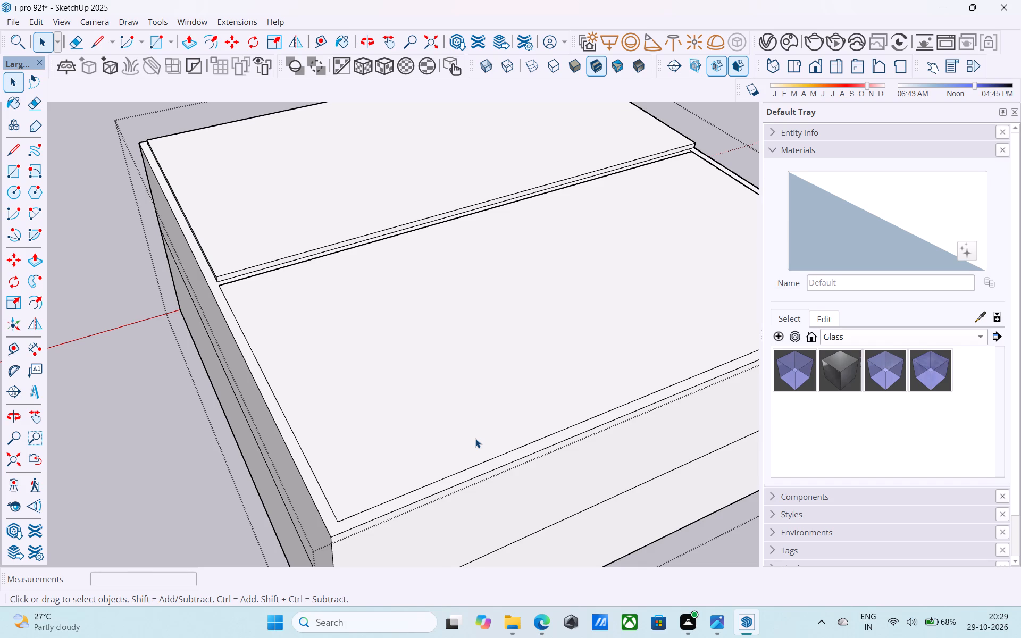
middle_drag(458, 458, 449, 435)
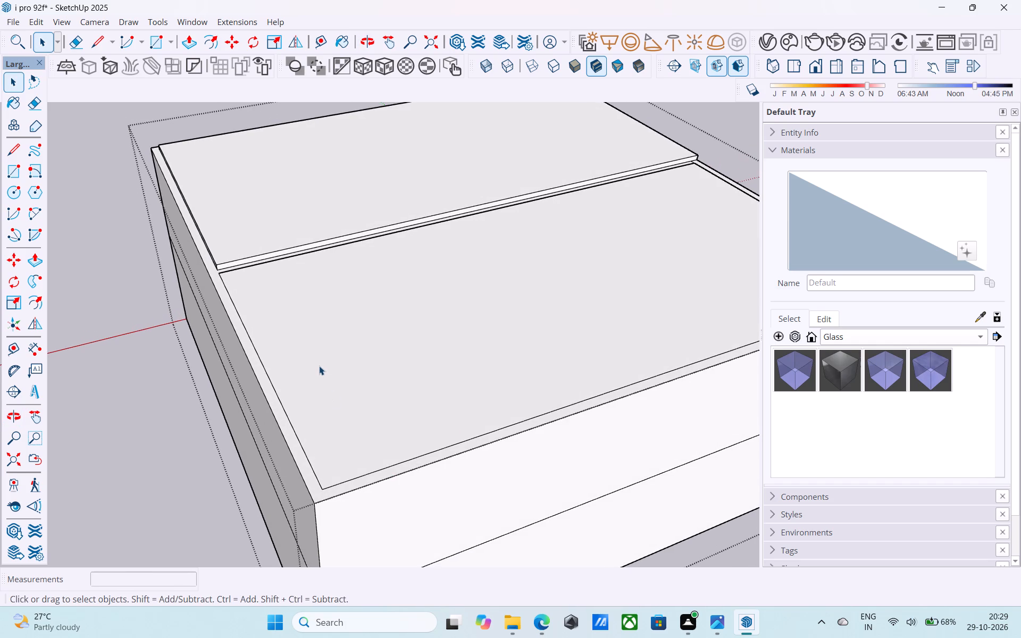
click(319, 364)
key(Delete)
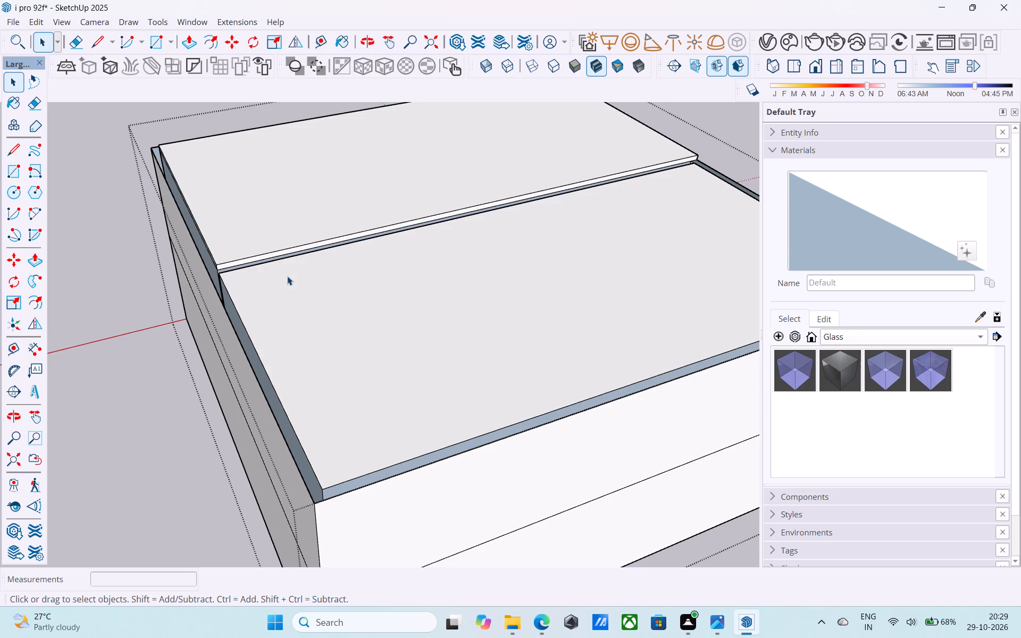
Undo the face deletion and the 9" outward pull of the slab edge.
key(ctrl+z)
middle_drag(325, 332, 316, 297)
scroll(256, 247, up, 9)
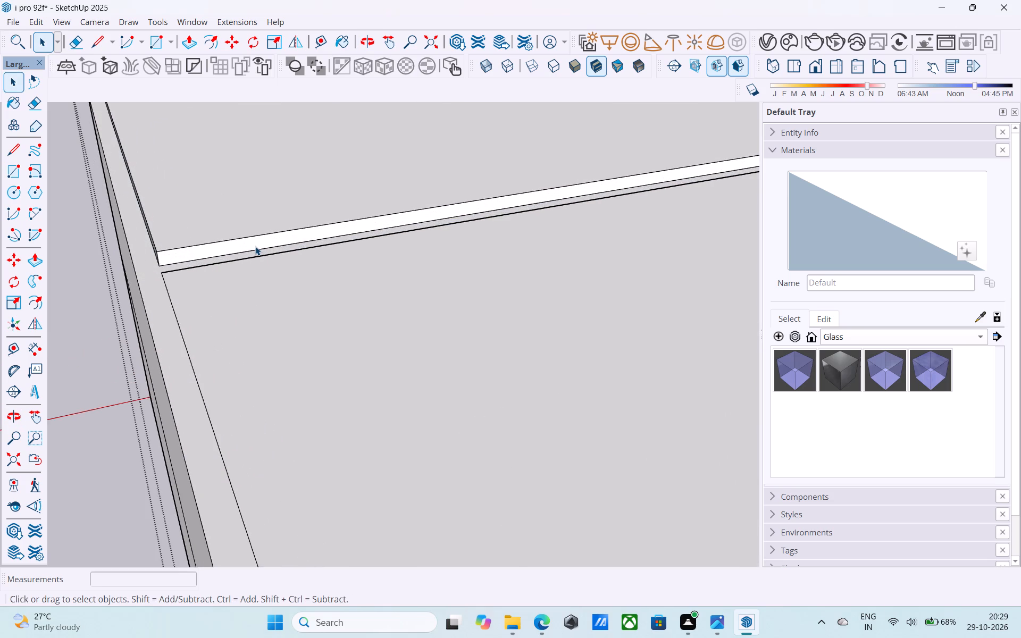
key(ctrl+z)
Push/Pull the roof slab's partition-side edge face outward over the top of the partition.
scroll(255, 246, down, 3)
middle_drag(256, 252, 239, 239)
scroll(239, 236, up, 2)
scroll(239, 231, down, 3)
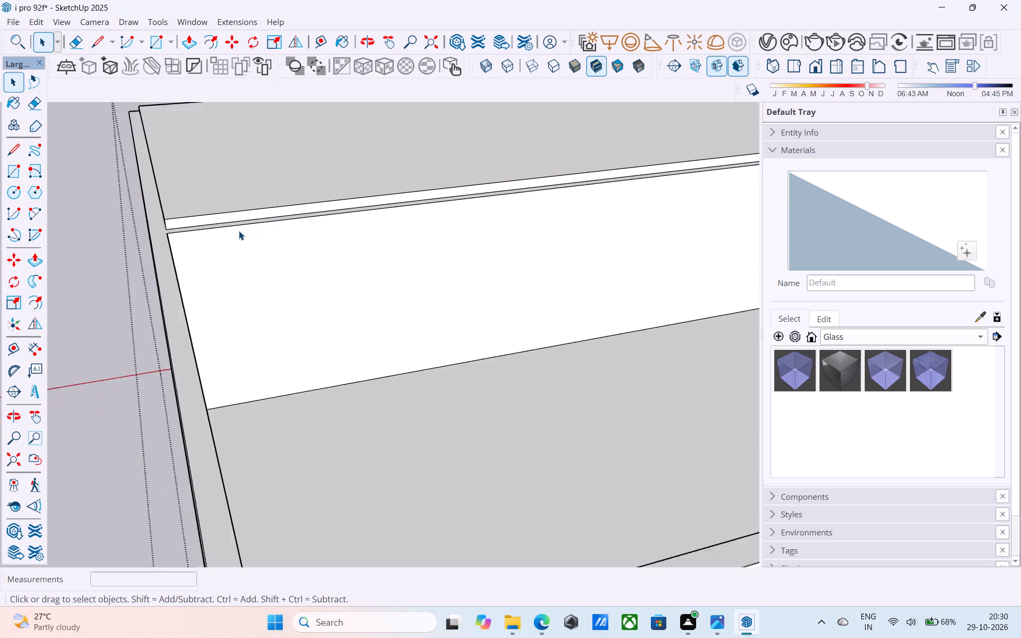
scroll(239, 231, down, 7)
middle_drag(239, 231, 228, 222)
scroll(228, 222, up, 7)
click(223, 204)
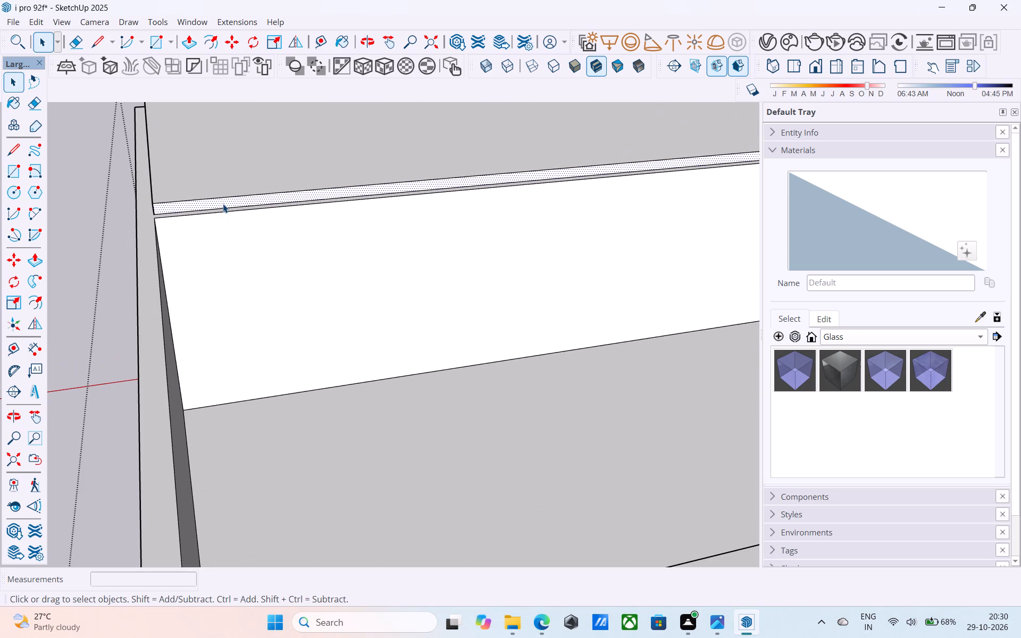
click(223, 204)
key(p)
click(223, 204)
click(232, 259)
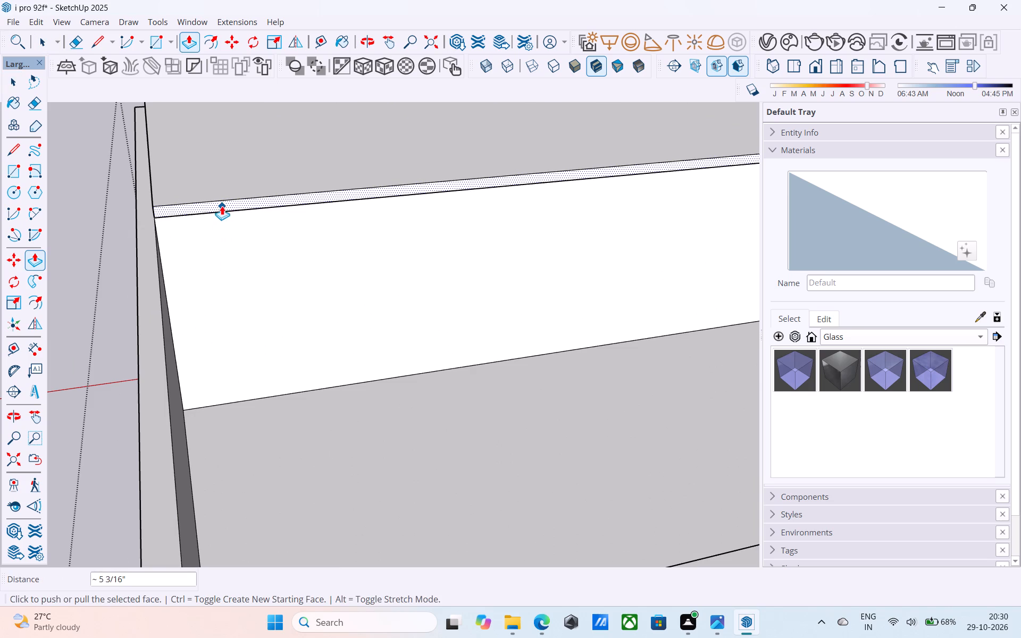
click(222, 205)
scroll(224, 229, down, 3)
drag(227, 244, 228, 250)
Push/Pull the same slab edge face 24' 6" over the open bay to the outer face of the wall opposite the red axis.
click(212, 208)
scroll(220, 250, down, 5)
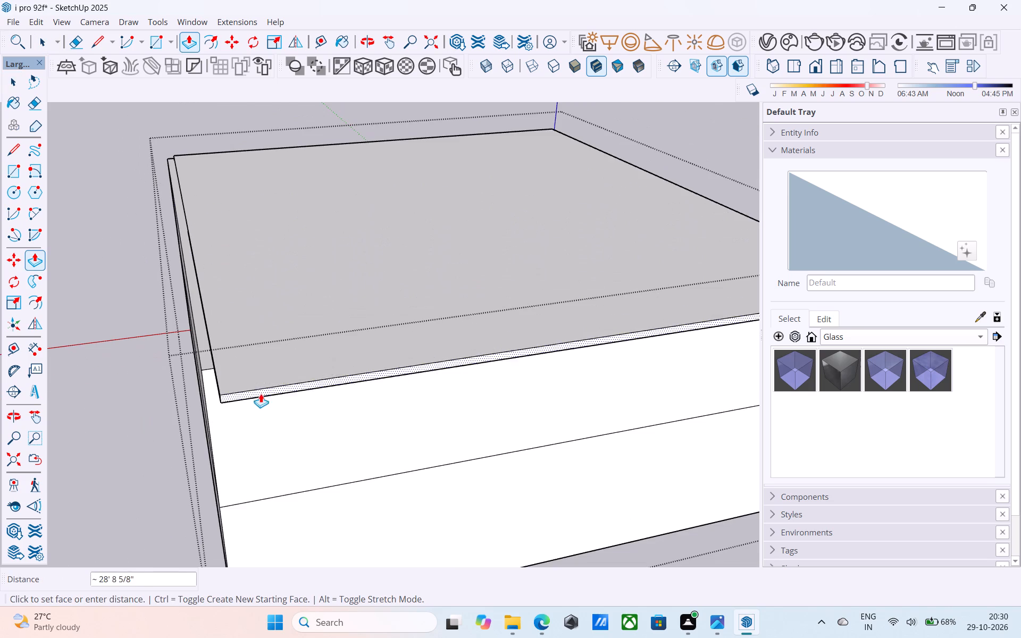
scroll(265, 306, down, 2)
middle_drag(265, 307, 423, 266)
scroll(423, 274, up, 4)
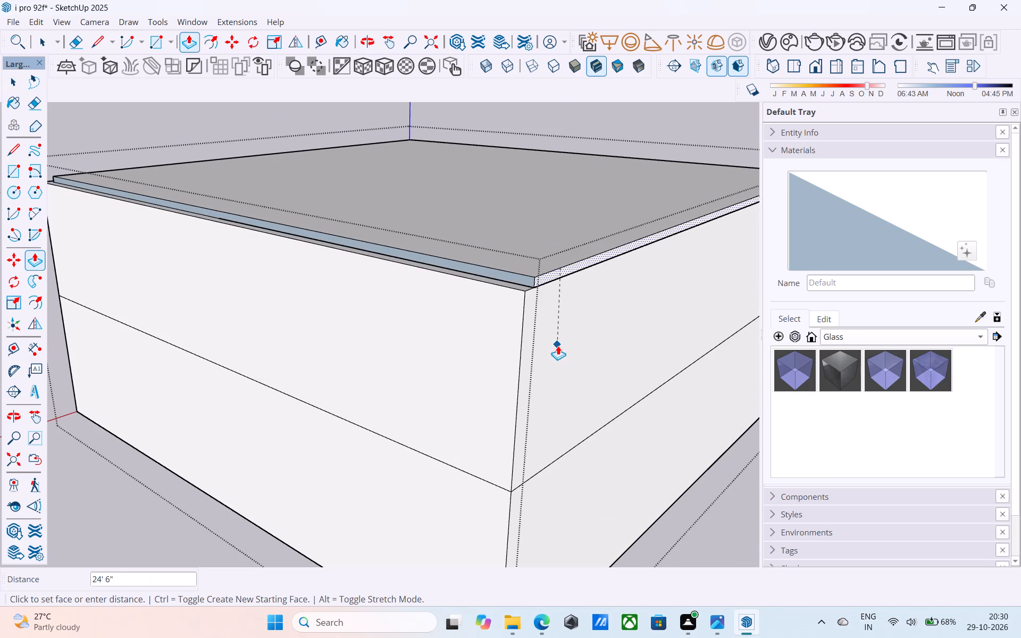
click(522, 310)
Reverse the roof slab's edge face along the wall opposite the green-axis wall.
scroll(502, 272, up, 5)
key(space)
click(504, 280)
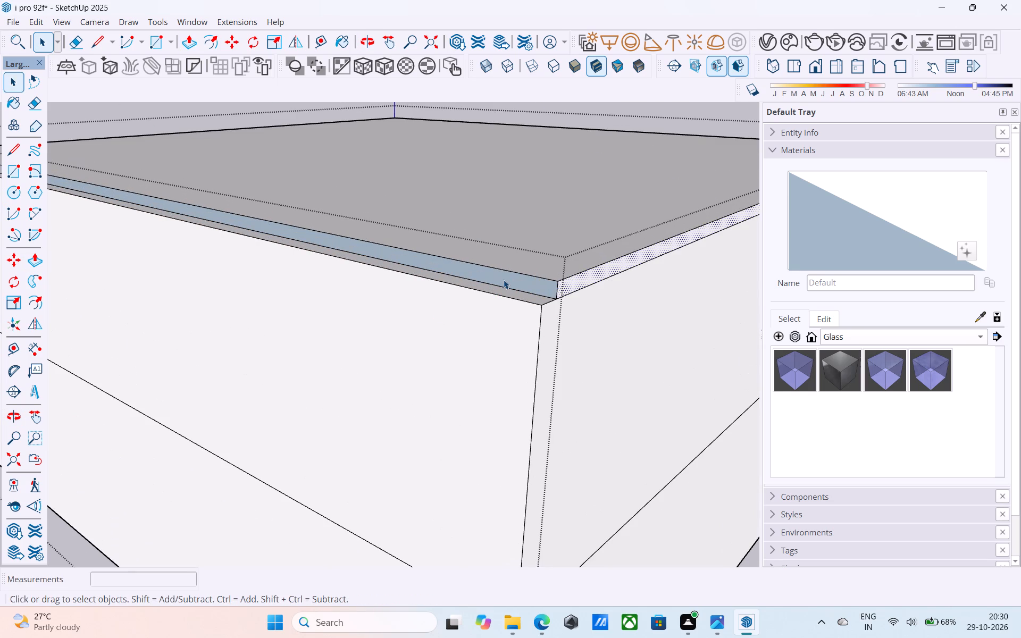
right_click(504, 280)
click(556, 447)
Reverse the roof slab's edge face along the red-axis wall.
scroll(556, 438, down, 5)
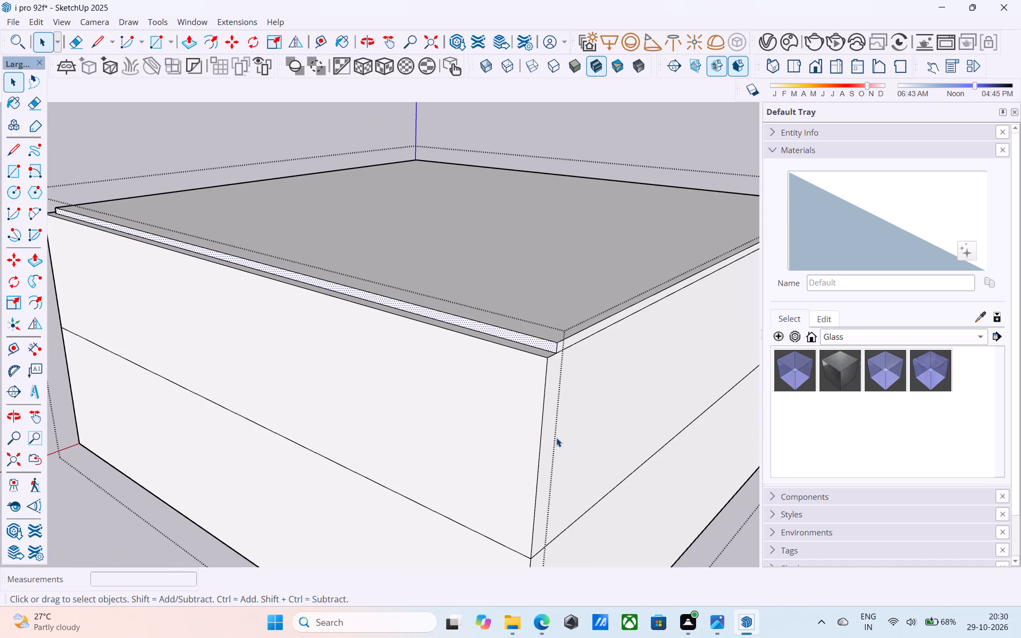
scroll(556, 438, down, 9)
middle_drag(550, 415, 174, 393)
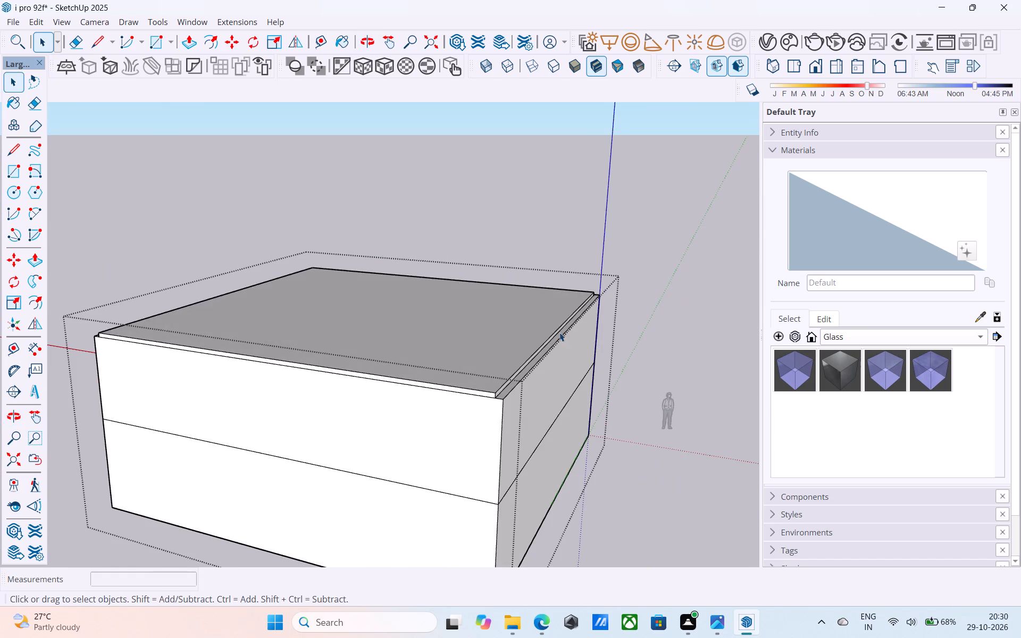
middle_drag(620, 314, 0, 285)
scroll(166, 314, up, 5)
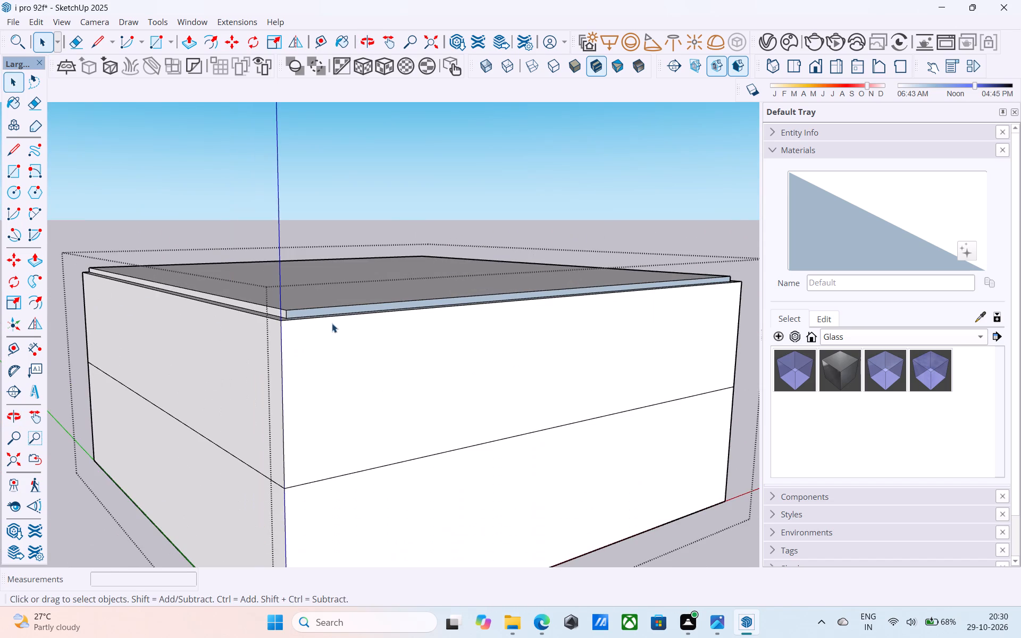
scroll(330, 321, up, 11)
click(327, 304)
right_click(327, 304)
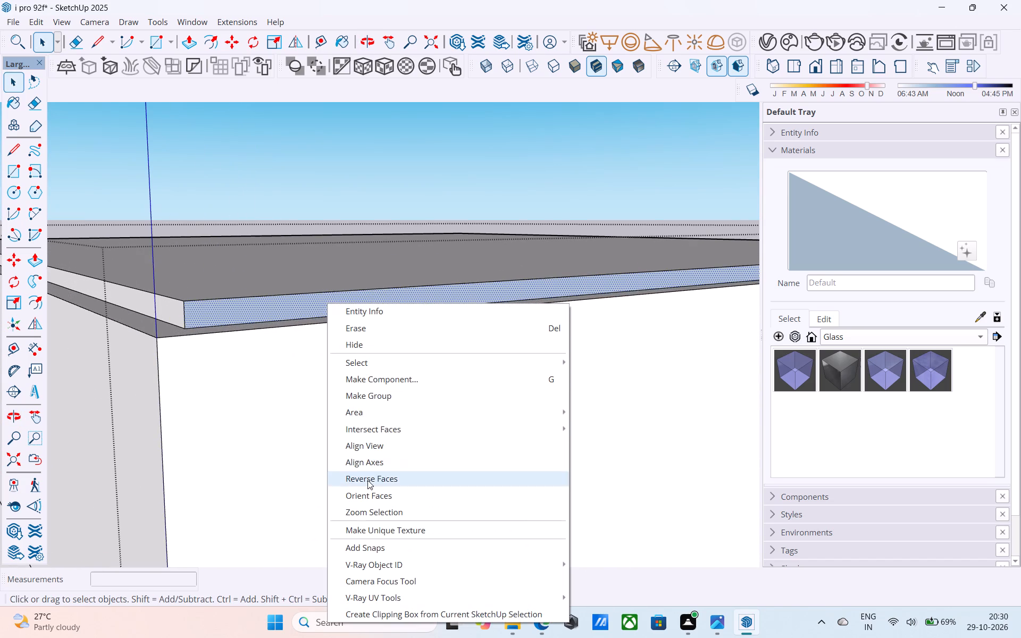
click(367, 480)
Examine the roof slab's edges and the exposed wall tops around the corner at the blue axis.
scroll(376, 475, down, 12)
middle_drag(315, 427, 416, 427)
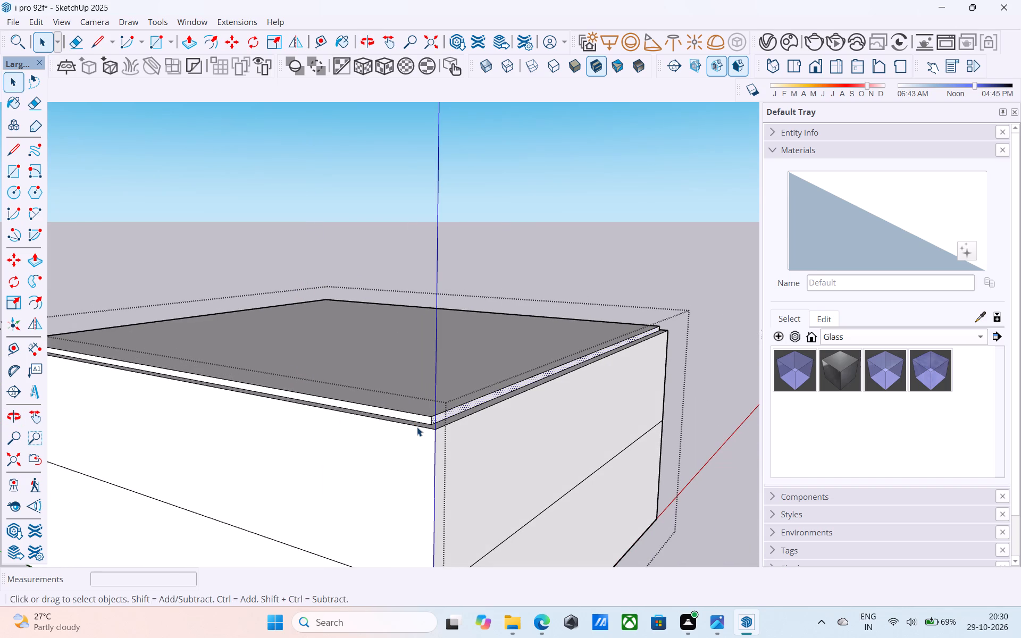
scroll(417, 427, up, 4)
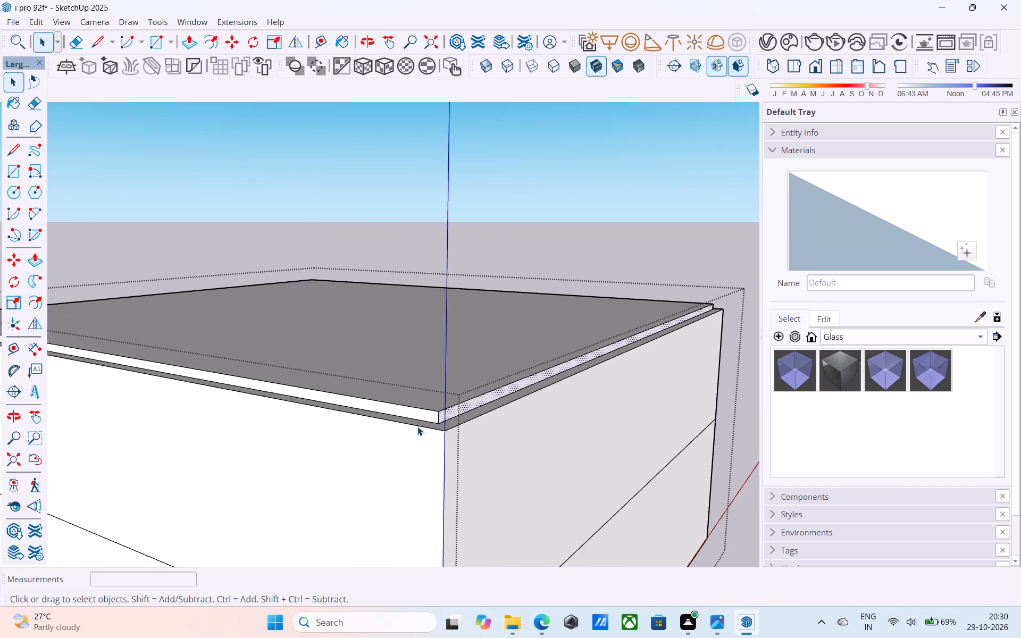
scroll(417, 426, down, 7)
middle_drag(417, 427, 468, 394)
scroll(569, 335, down, 5)
middle_drag(567, 336, 558, 396)
scroll(493, 384, up, 9)
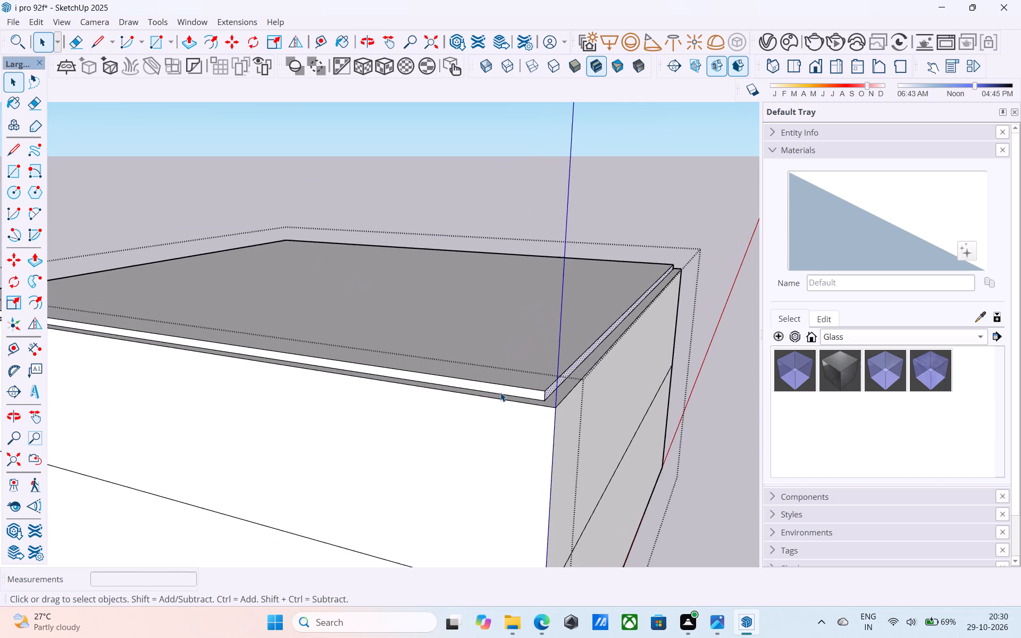
Examine the roof slab's edges and the exposed wall tops from all sides of the building.
click(500, 388)
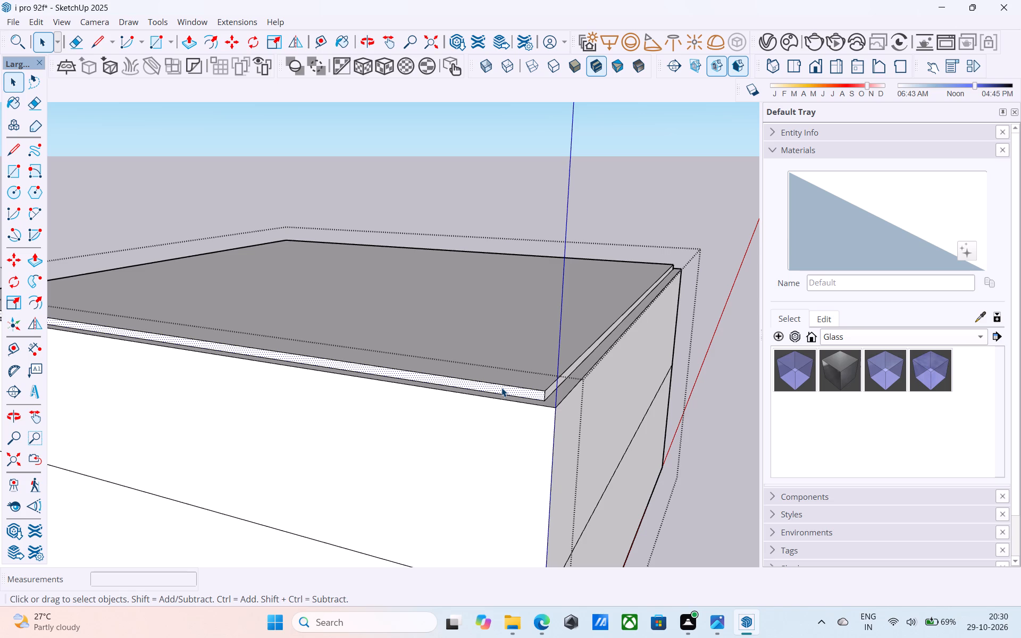
scroll(582, 391, down, 9)
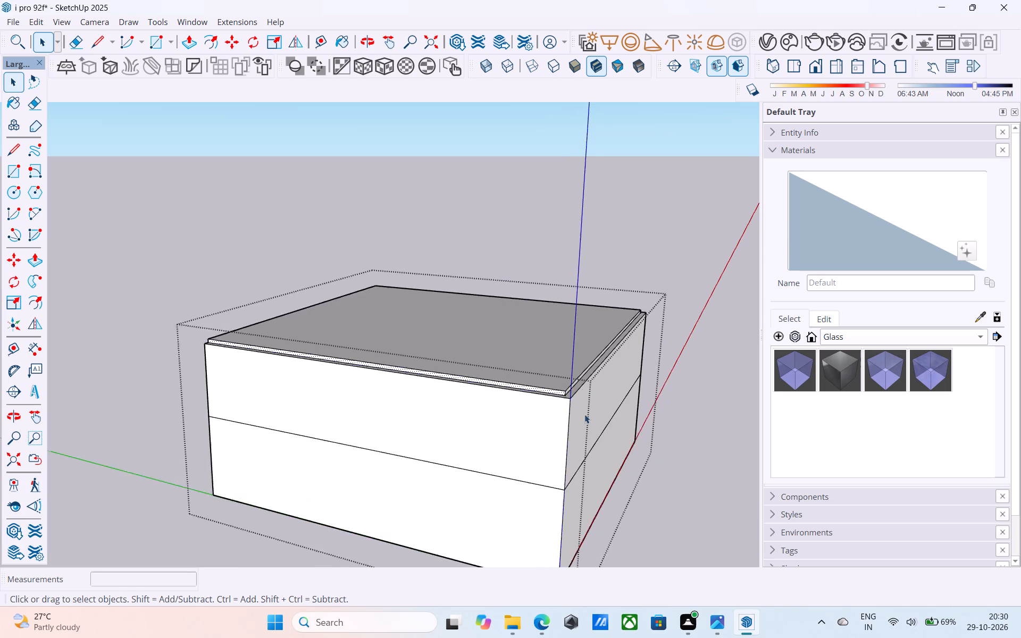
middle_drag(573, 483, 180, 450)
scroll(571, 424, down, 2)
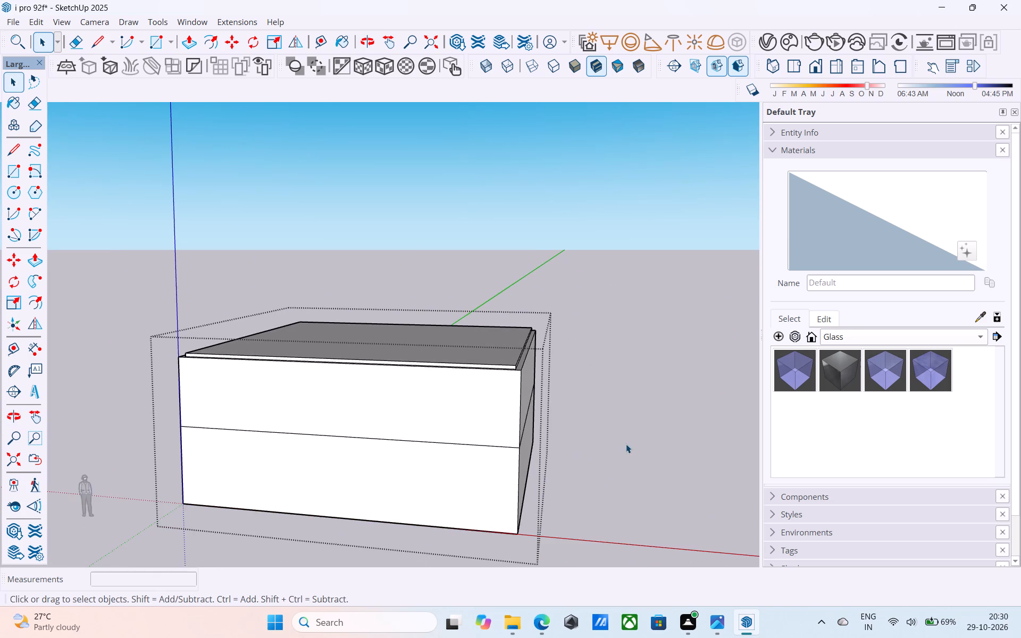
scroll(626, 444, down, 4)
middle_drag(623, 447, 292, 449)
scroll(379, 319, down, 4)
click(490, 258)
scroll(473, 388, down, 1)
middle_drag(477, 400, 633, 258)
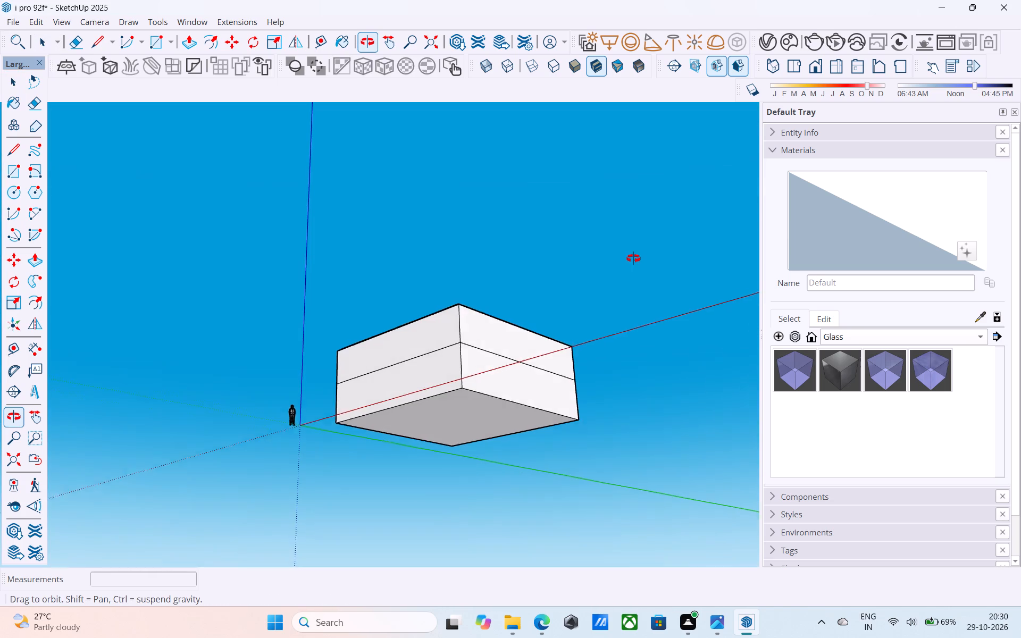
middle_drag(633, 258, 557, 503)
scroll(441, 417, up, 7)
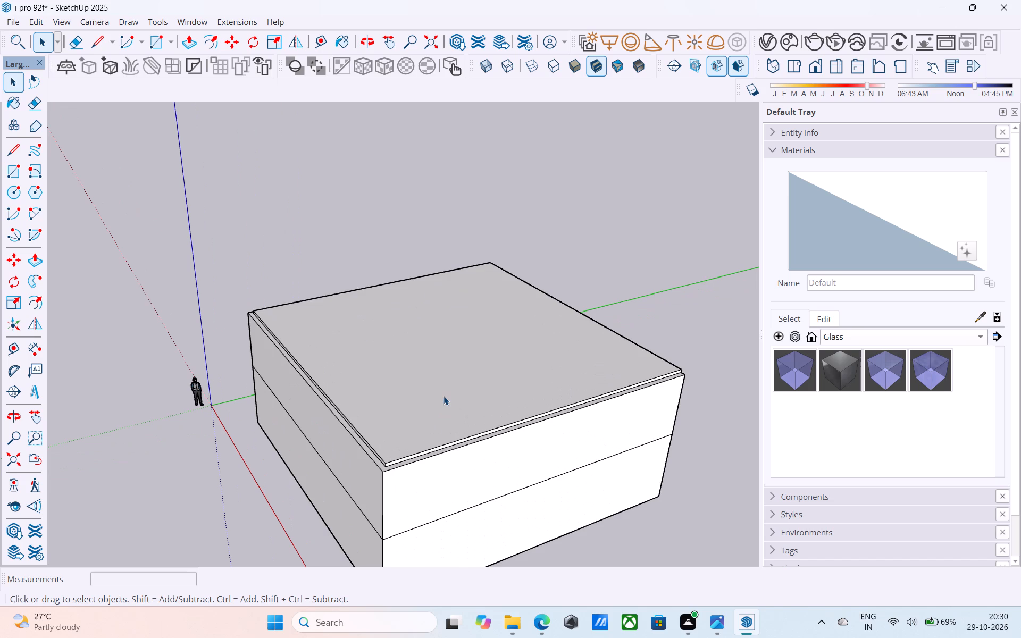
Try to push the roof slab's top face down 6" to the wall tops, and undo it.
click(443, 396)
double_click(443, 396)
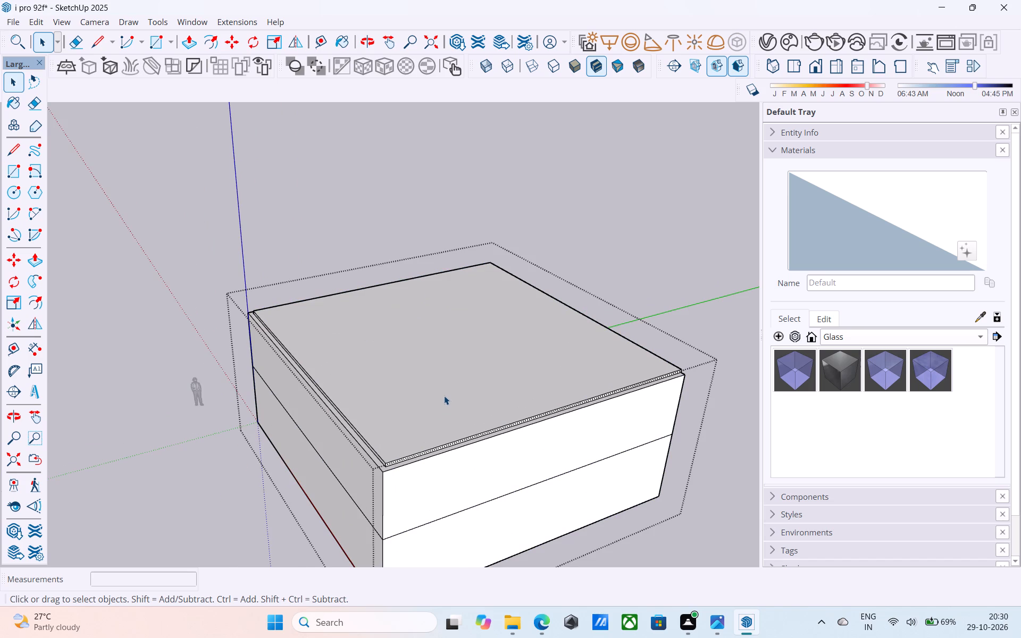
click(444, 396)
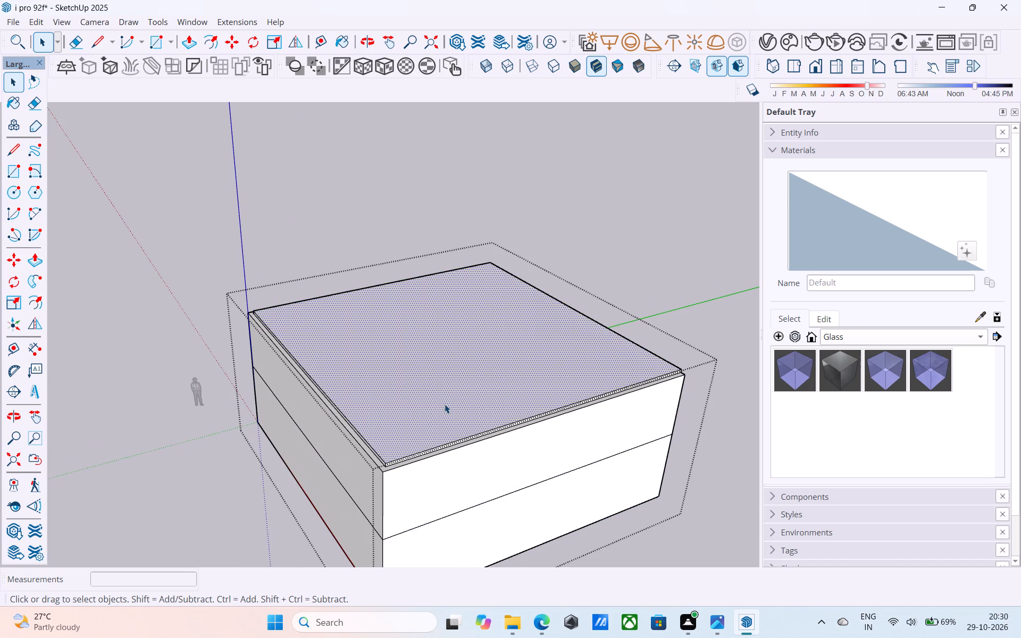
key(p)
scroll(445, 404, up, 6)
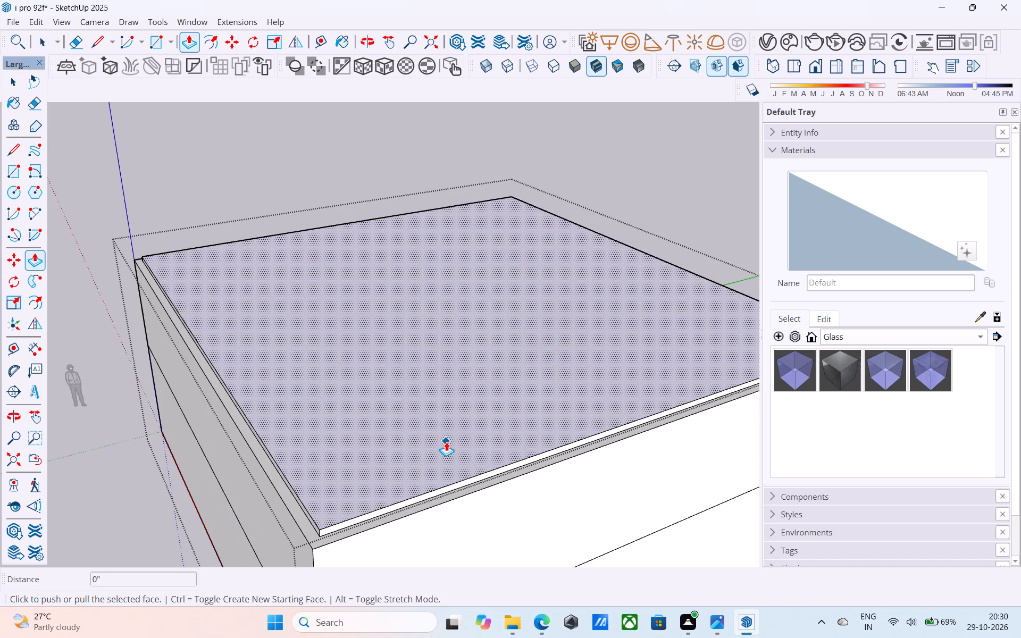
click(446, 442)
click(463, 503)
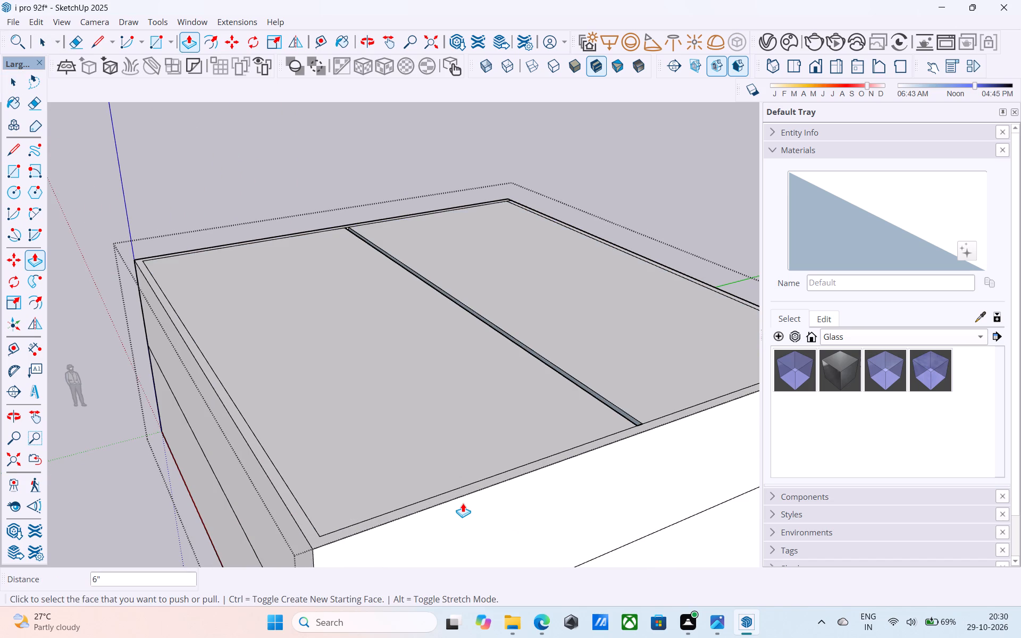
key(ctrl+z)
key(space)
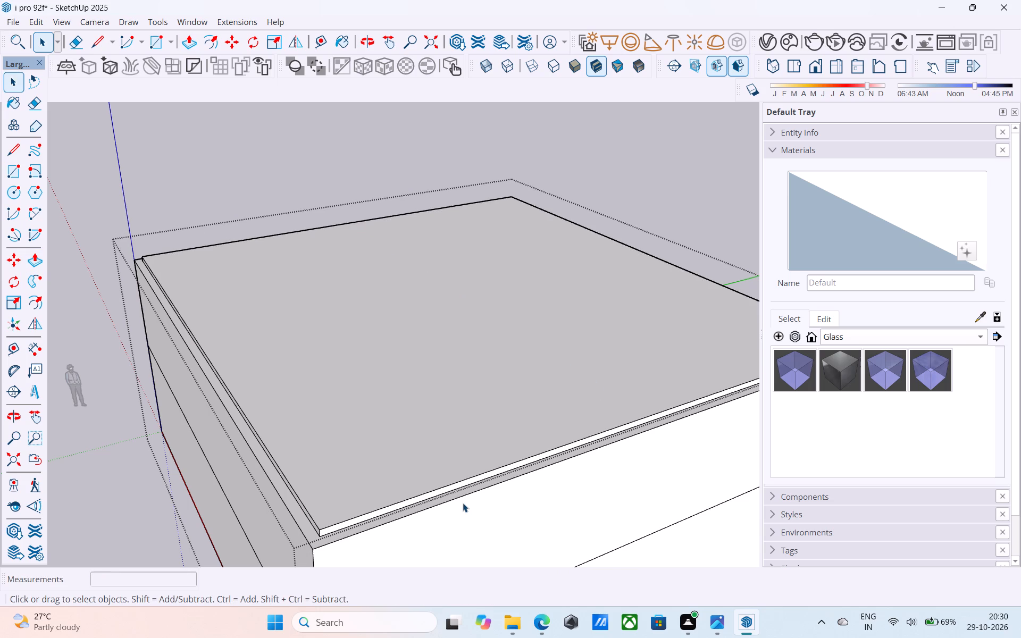
Push/Pull the roof slab's edge face opposite the green-axis wall back about 48' 2", up to a narrow strip along the green-axis wall.
scroll(463, 503, up, 2)
scroll(463, 503, down, 2)
middle_drag(463, 503, 495, 408)
scroll(441, 447, up, 2)
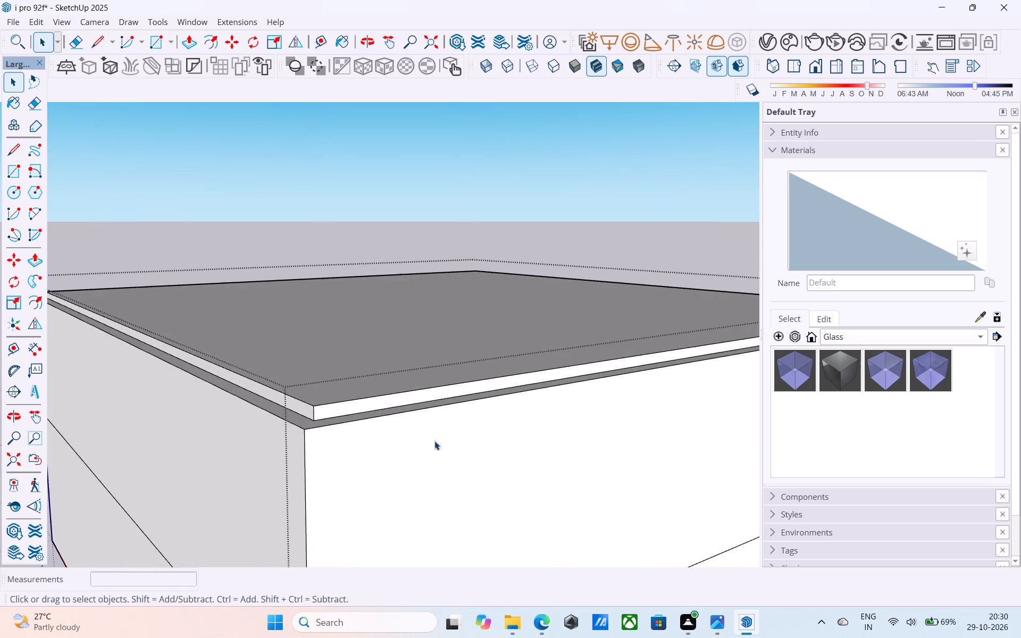
scroll(434, 441, up, 5)
click(404, 396)
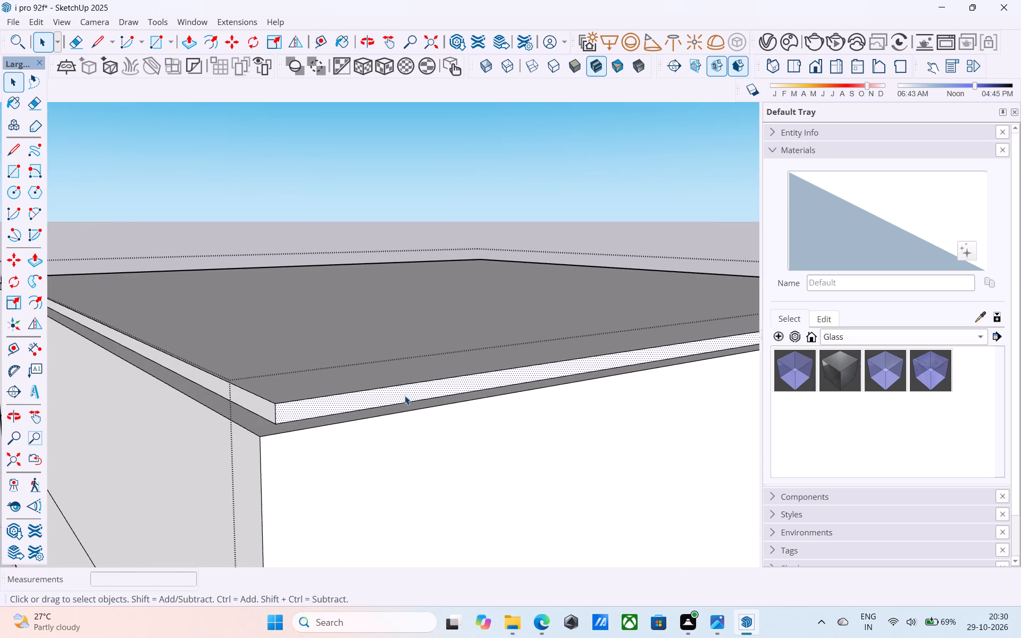
key(p)
click(405, 396)
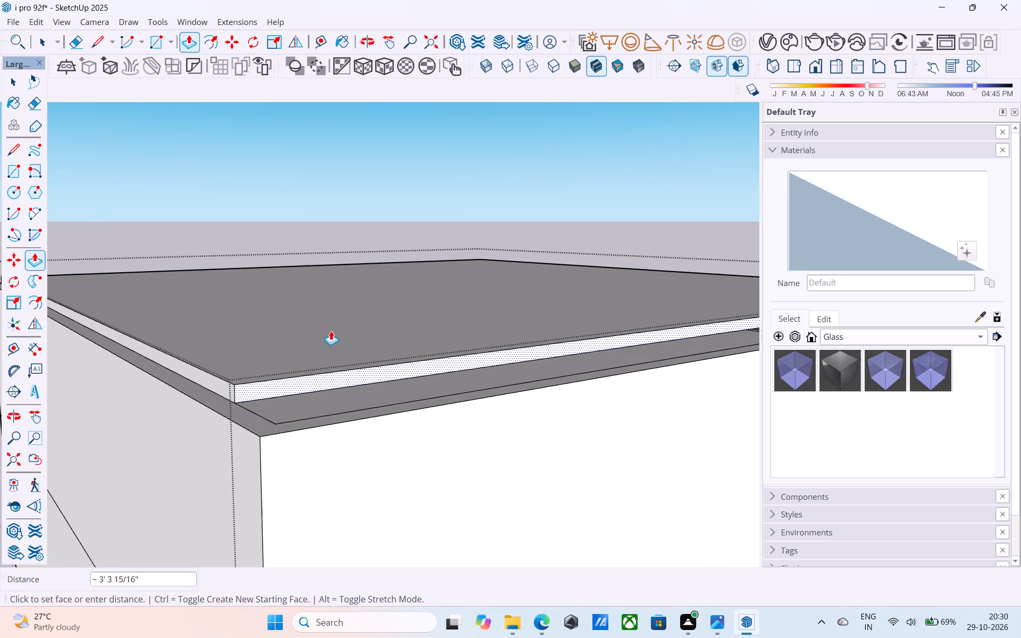
scroll(178, 266, down, 6)
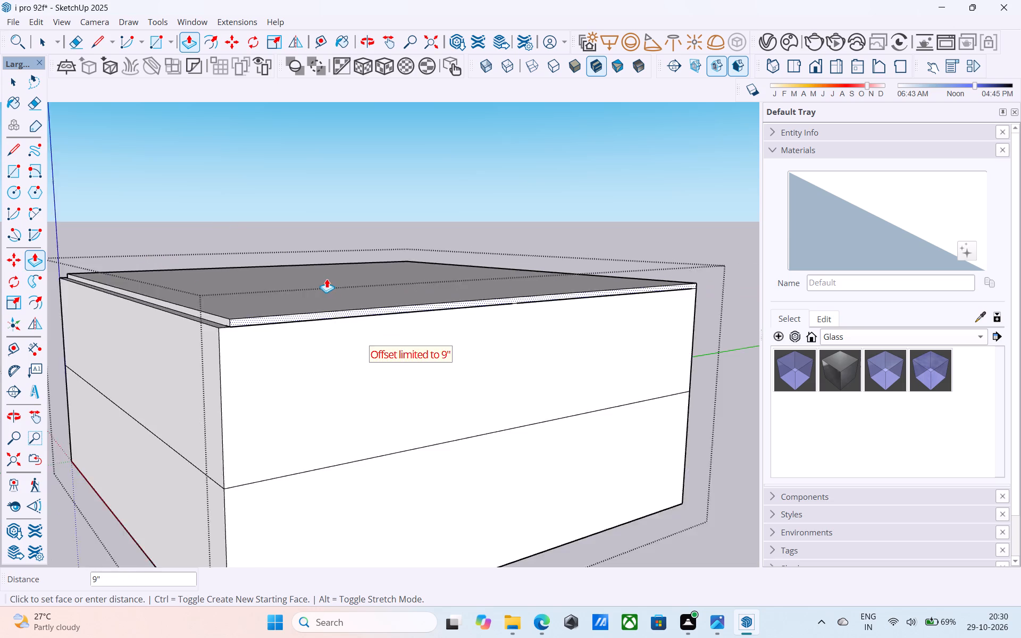
scroll(327, 279, down, 3)
middle_drag(284, 273, 632, 418)
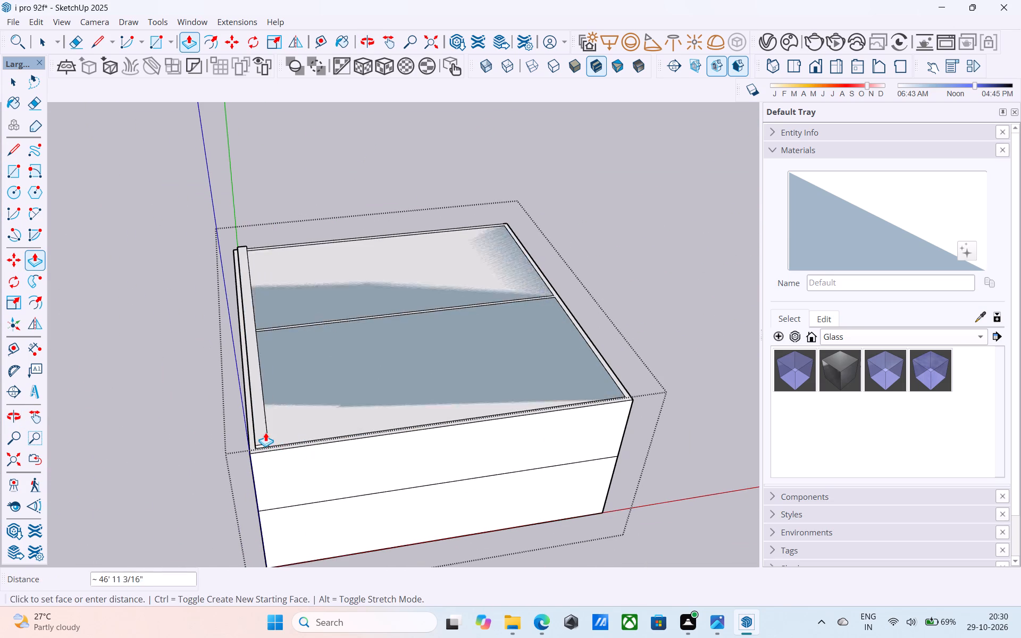
click(257, 431)
Examine the uncovered upper floor and the slab strip along the green-axis wall from several angles.
middle_drag(311, 298, 34, 215)
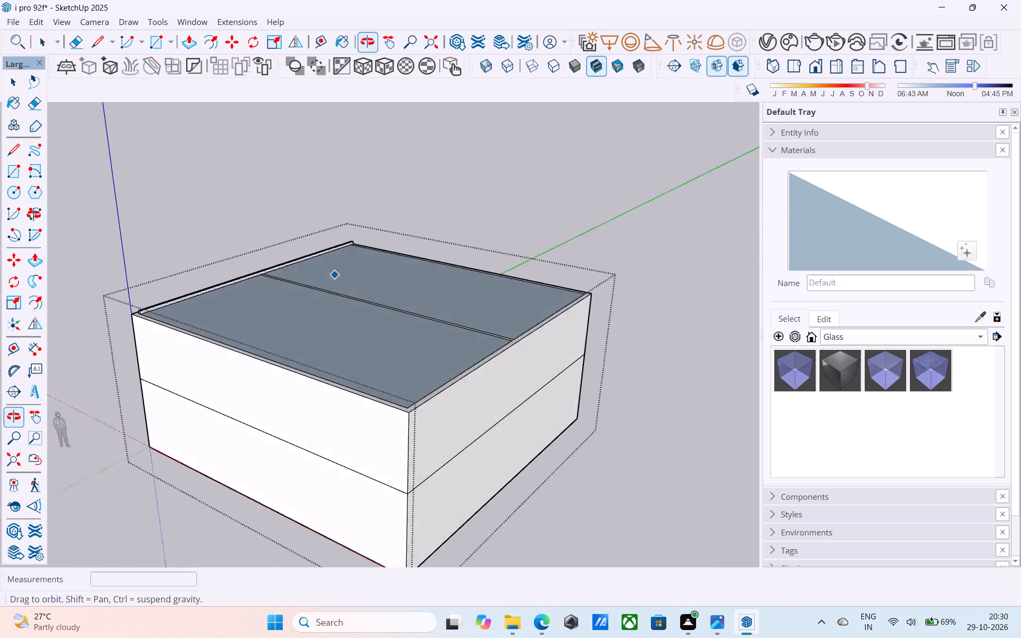
middle_drag(34, 215, 187, 202)
scroll(207, 213, down, 2)
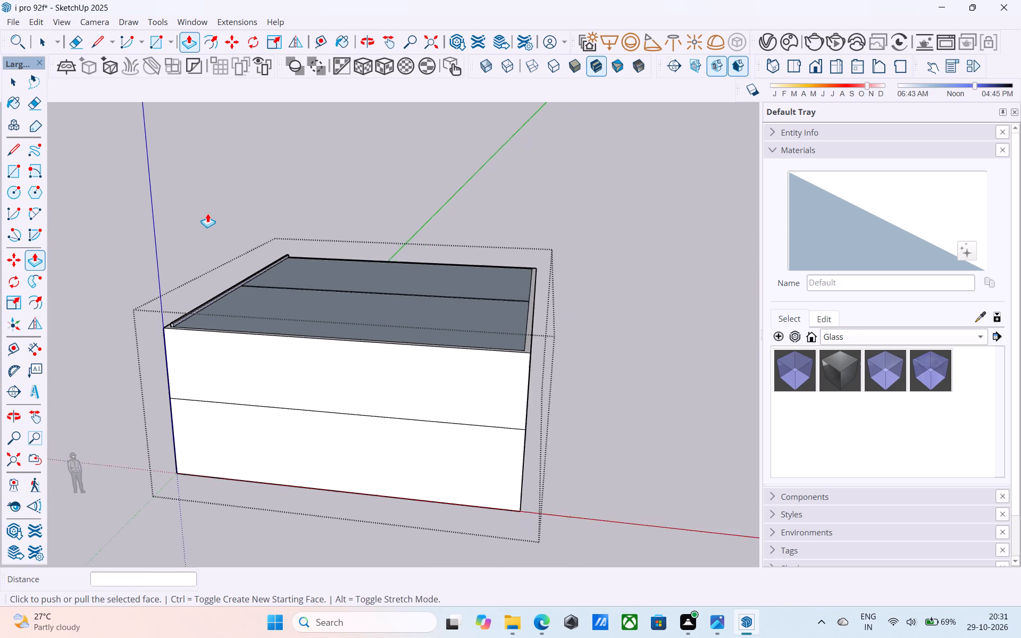
scroll(207, 213, down, 1)
middle_drag(207, 213, 217, 196)
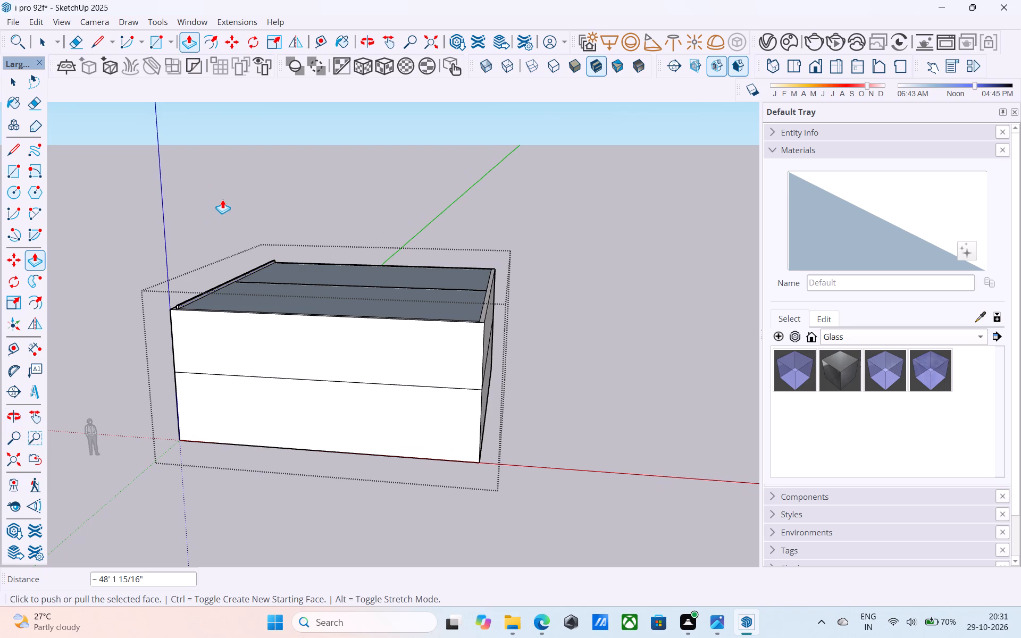
scroll(223, 199, up, 4)
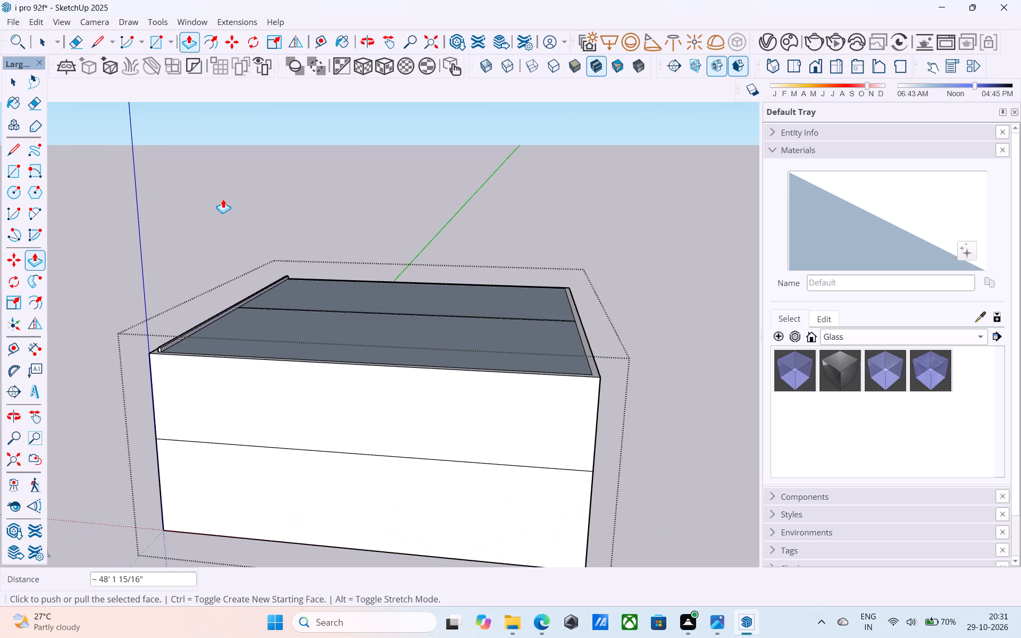
scroll(223, 199, down, 4)
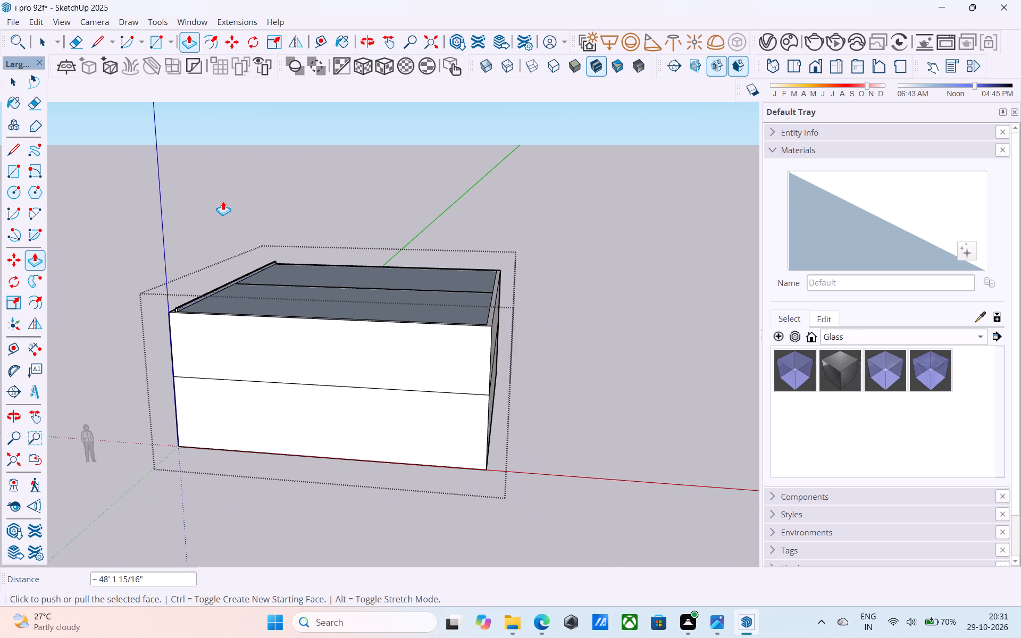
middle_drag(222, 227, 188, 127)
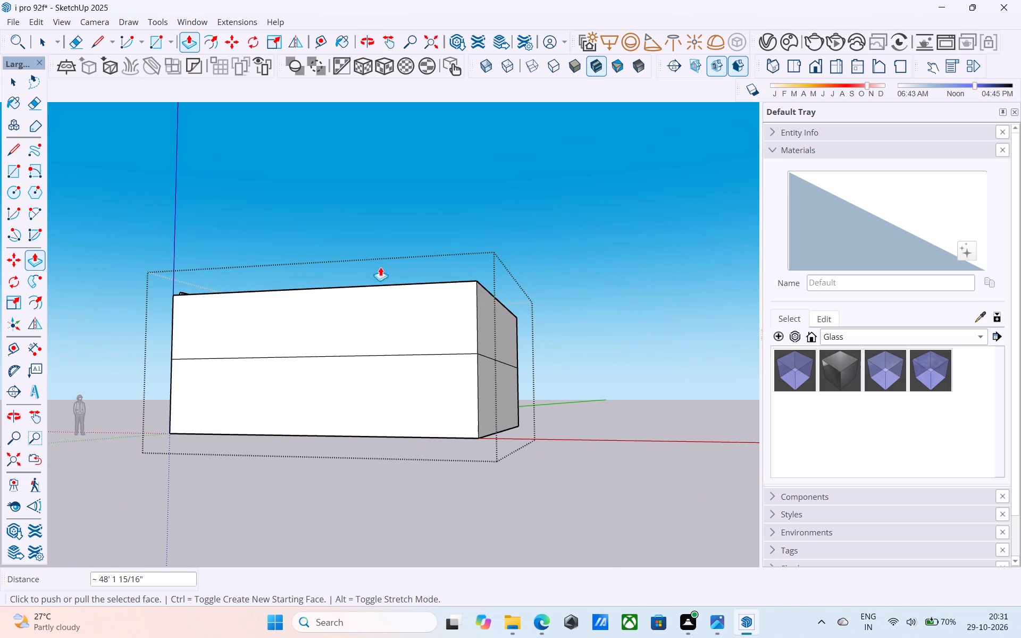
middle_drag(463, 238, 463, 416)
middle_drag(503, 349, 506, 326)
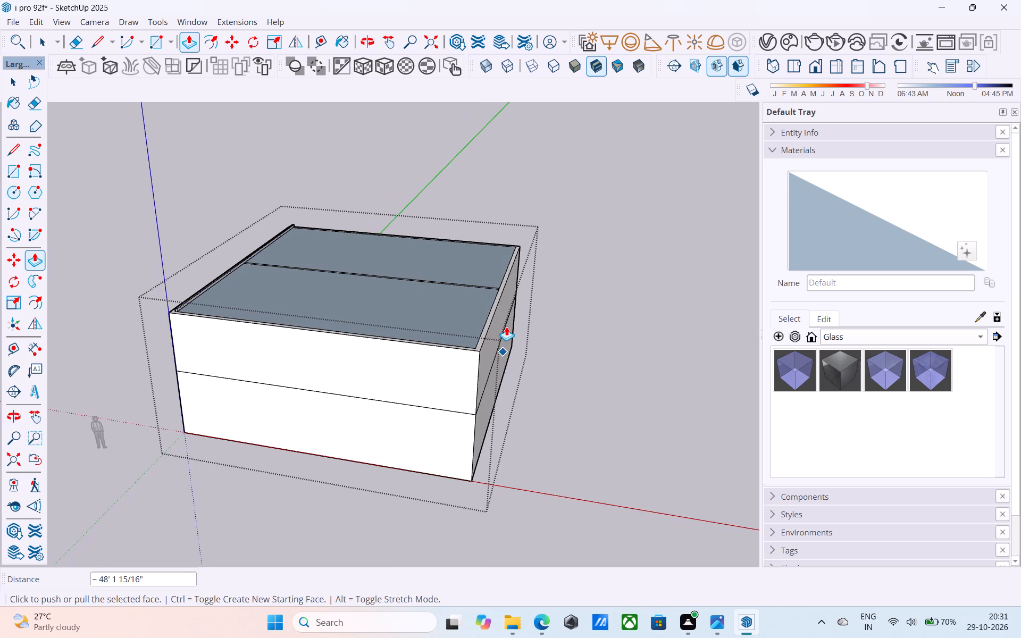
scroll(510, 326, up, 4)
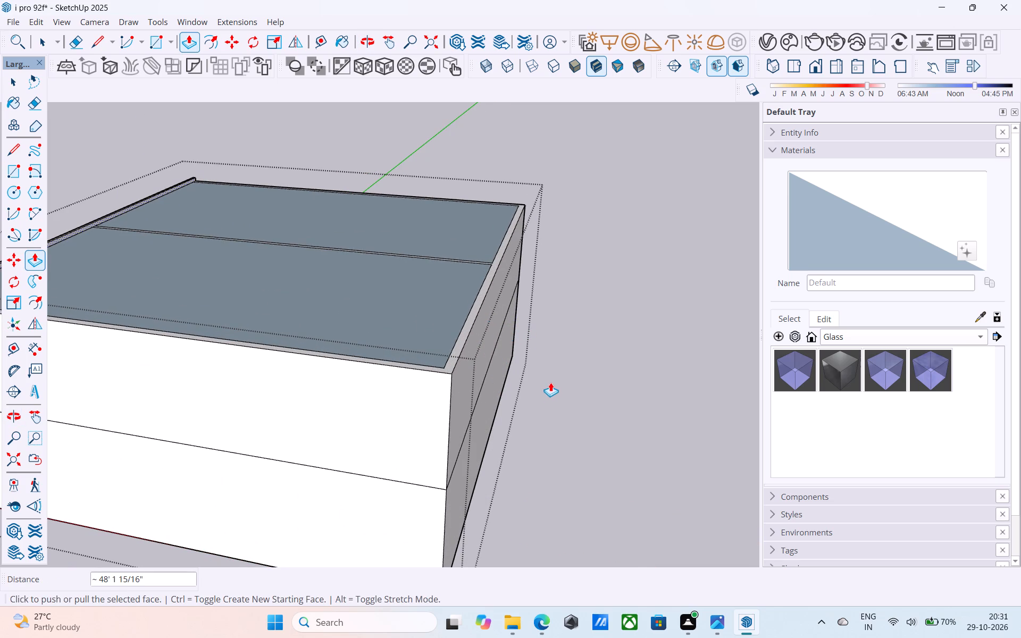
scroll(550, 382, down, 4)
middle_drag(550, 382, 545, 377)
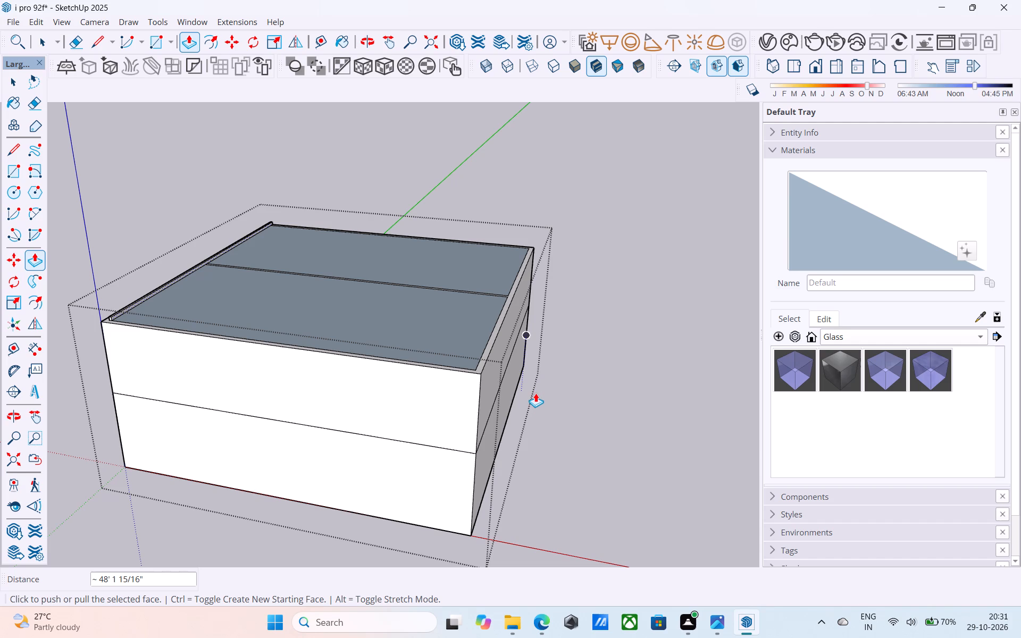
Remove the slab strip along the green-axis wall by pushing its inner long face back to its outer side.
key(space)
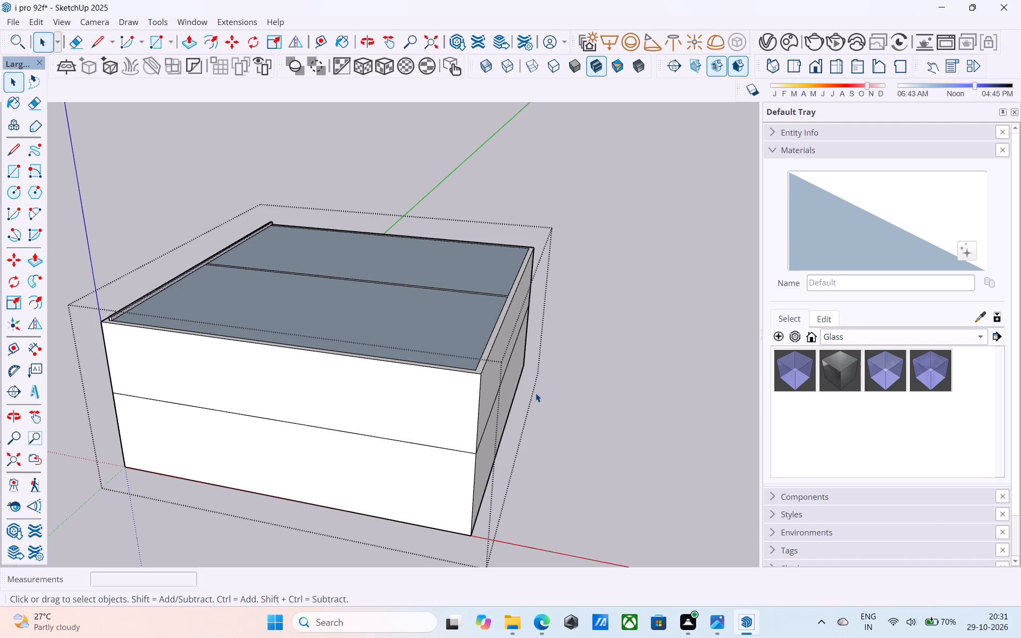
middle_drag(536, 385, 515, 341)
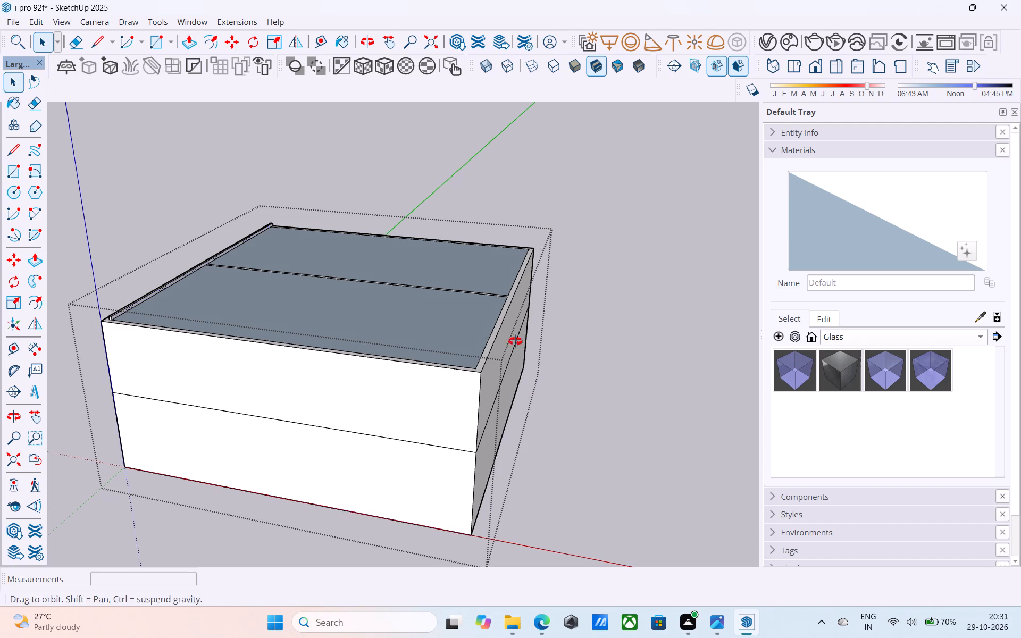
middle_drag(515, 341, 519, 310)
scroll(640, 309, down, 5)
scroll(186, 333, up, 9)
scroll(431, 288, up, 2)
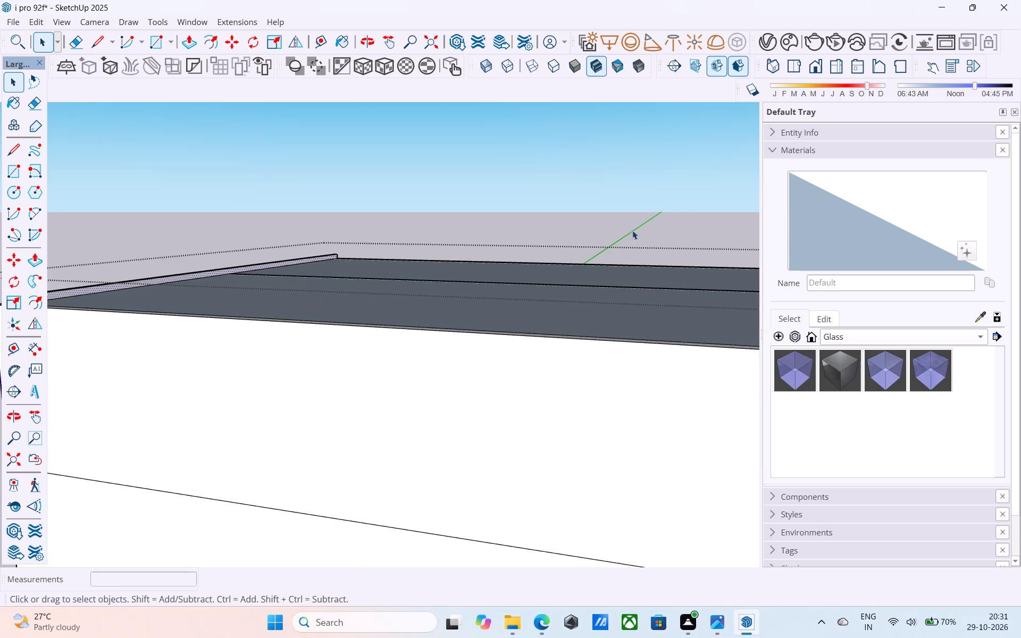
scroll(642, 232, down, 4)
scroll(123, 271, up, 13)
click(290, 241)
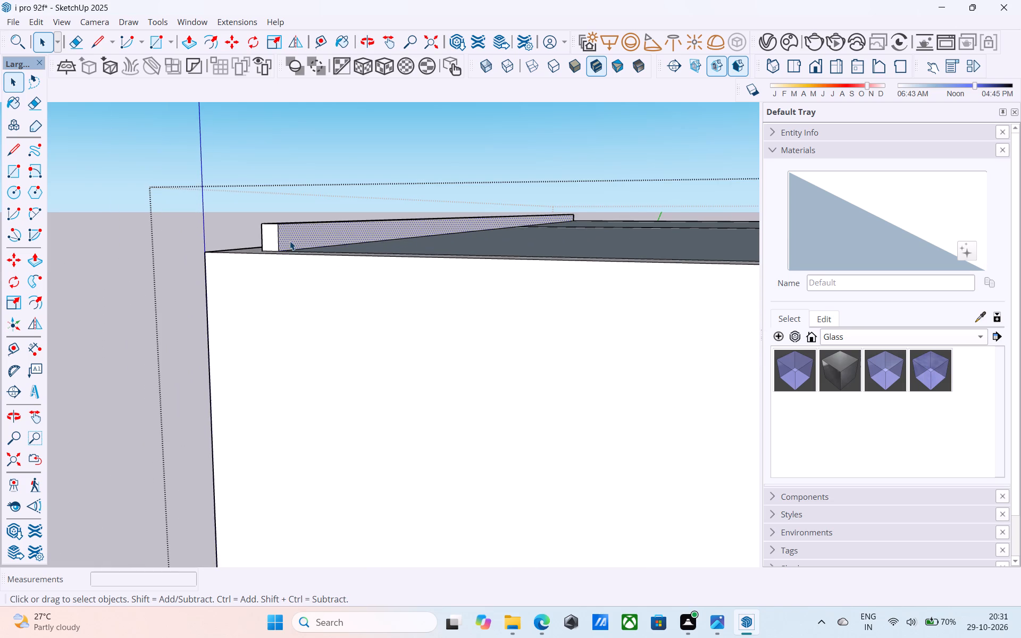
key(p)
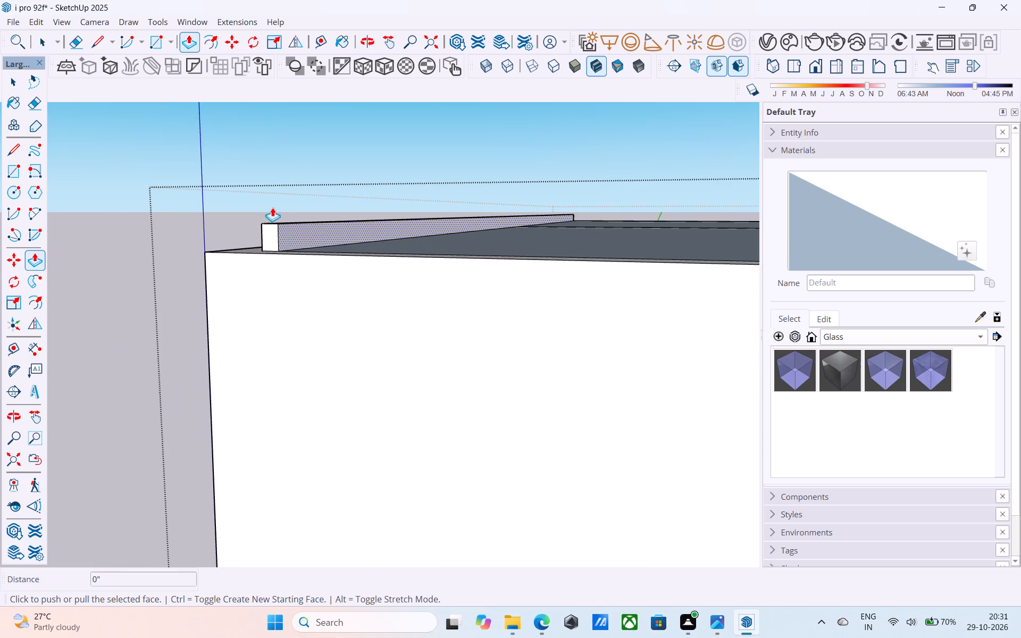
click(293, 230)
click(272, 233)
Examine the open upper floor's wall tops, partition and both bays from above.
scroll(262, 235, down, 5)
middle_drag(508, 248, 218, 287)
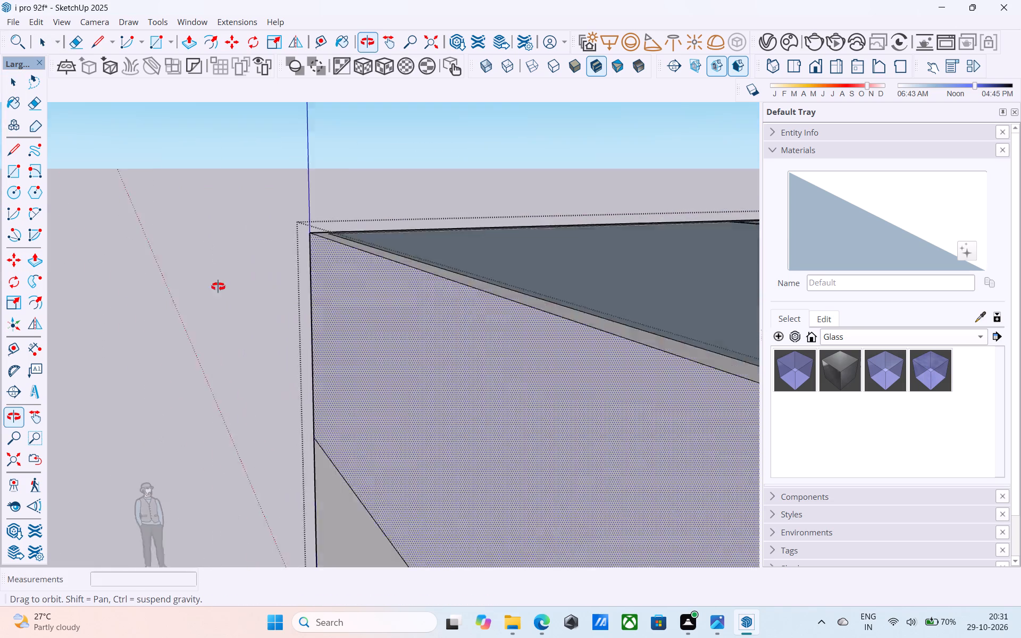
middle_drag(218, 287, 194, 314)
scroll(194, 310, down, 9)
scroll(200, 290, down, 12)
middle_drag(499, 226, 494, 242)
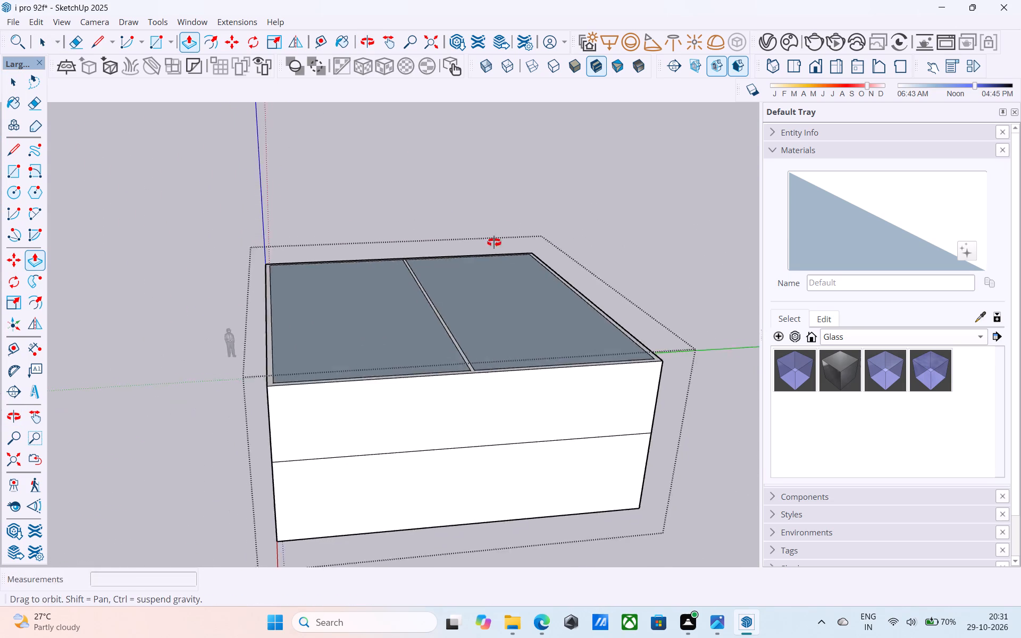
middle_drag(494, 242, 484, 357)
scroll(484, 357, up, 1)
key(space)
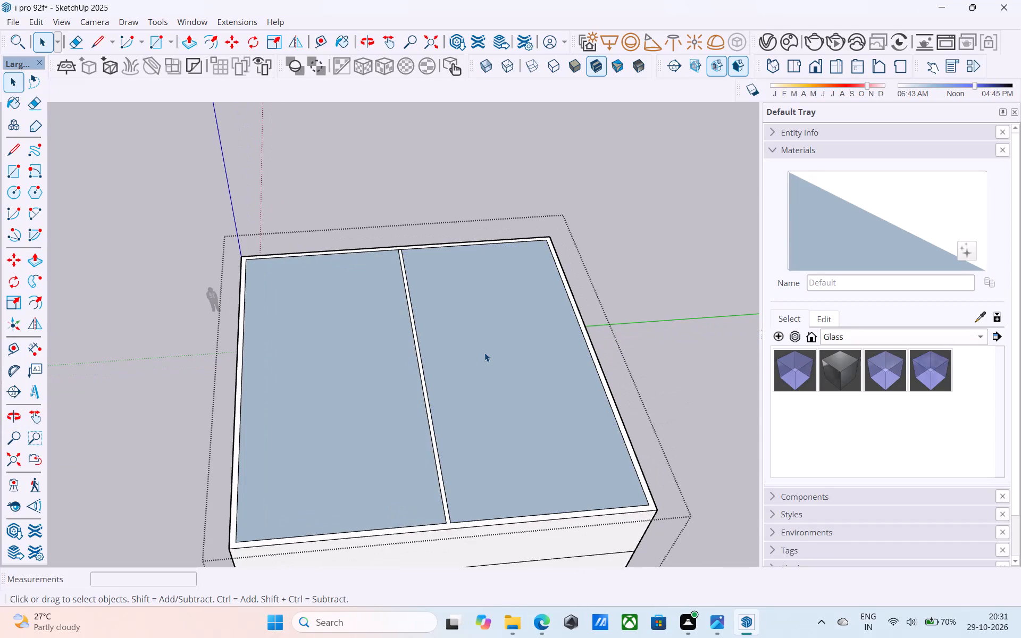
scroll(484, 352, up, 4)
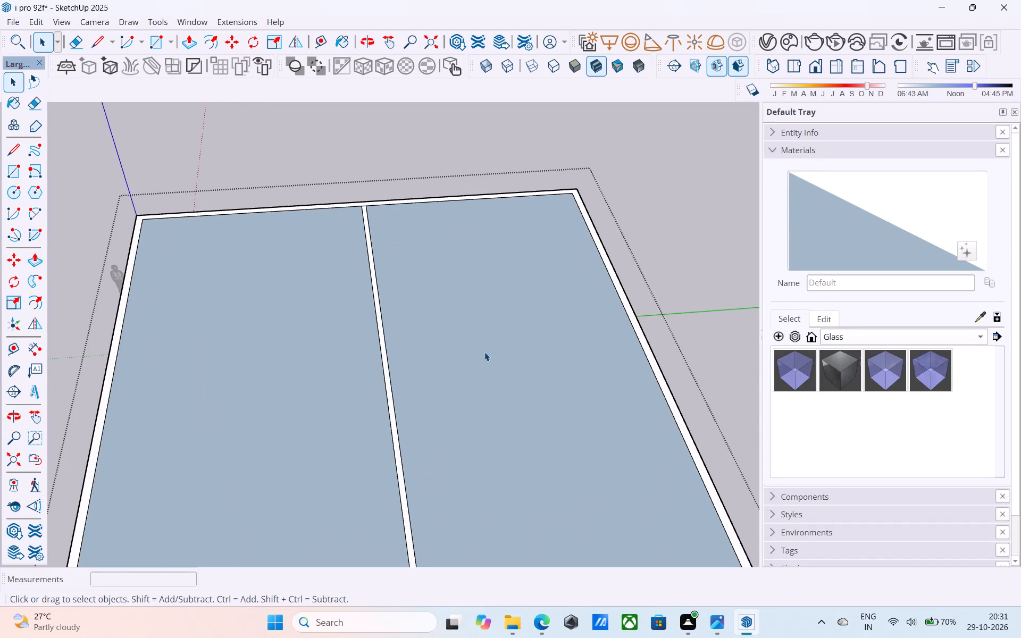
scroll(474, 374, down, 2)
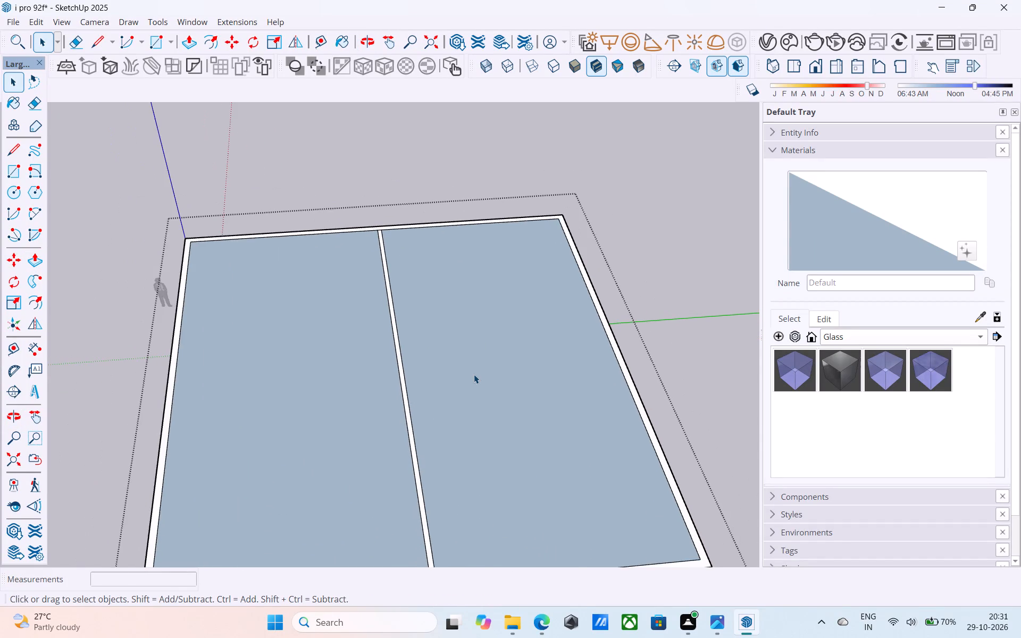
scroll(474, 374, down, 3)
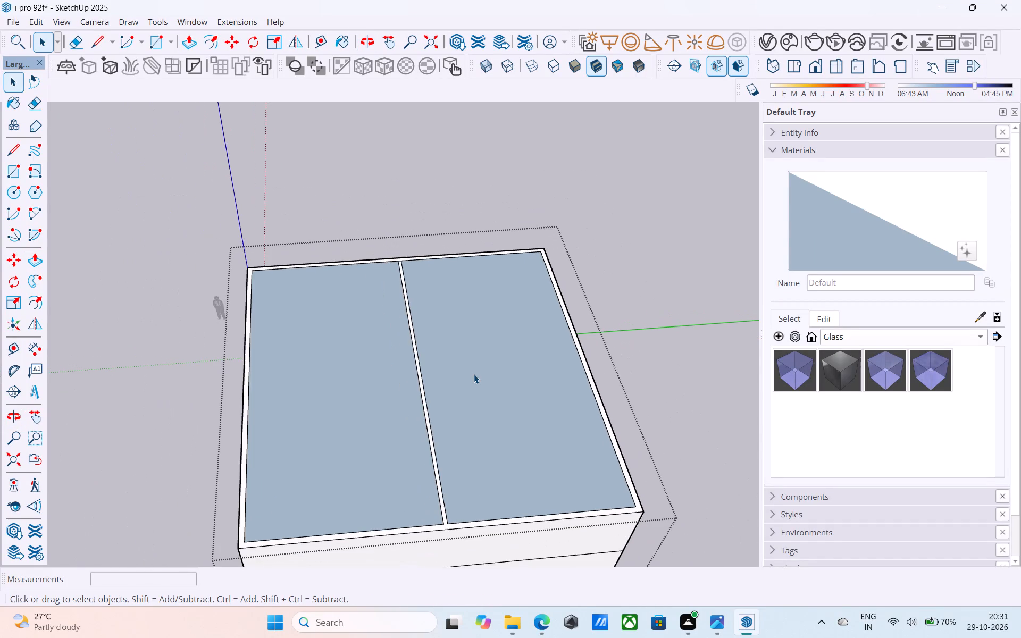
Delete the two large faces covering the upper floor's bays on either side of the partition.
scroll(474, 374, down, 1)
middle_drag(474, 374, 457, 236)
scroll(463, 305, down, 2)
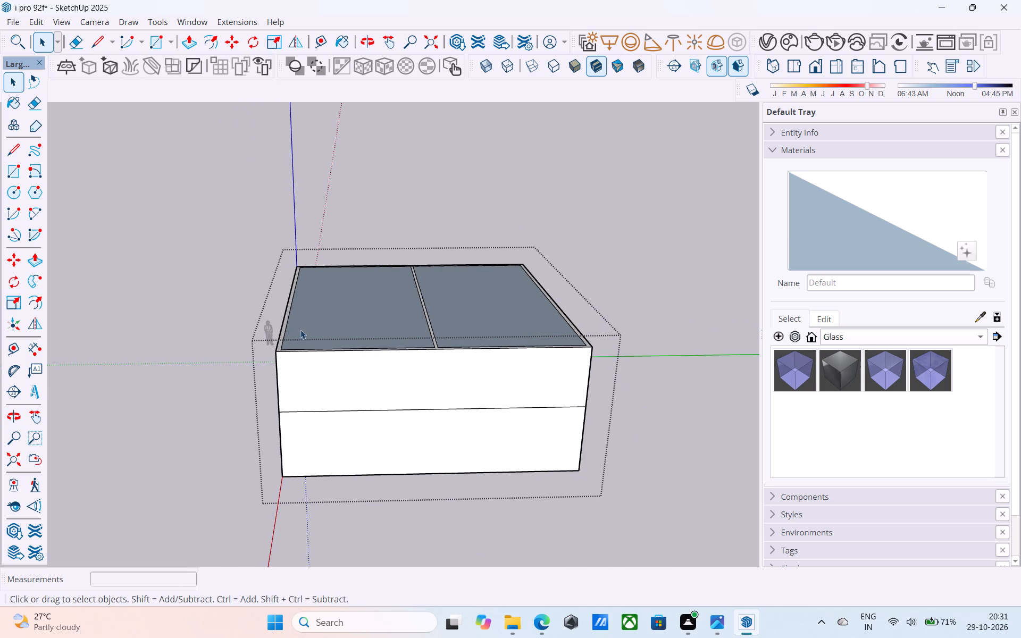
middle_drag(304, 323, 301, 392)
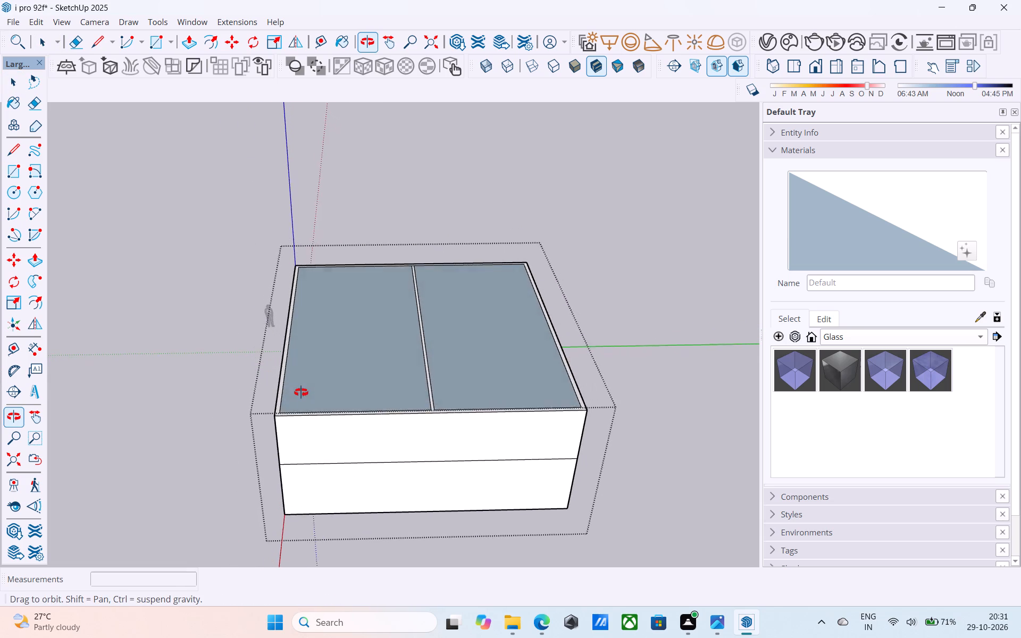
middle_drag(301, 392, 302, 417)
middle_drag(315, 401, 325, 383)
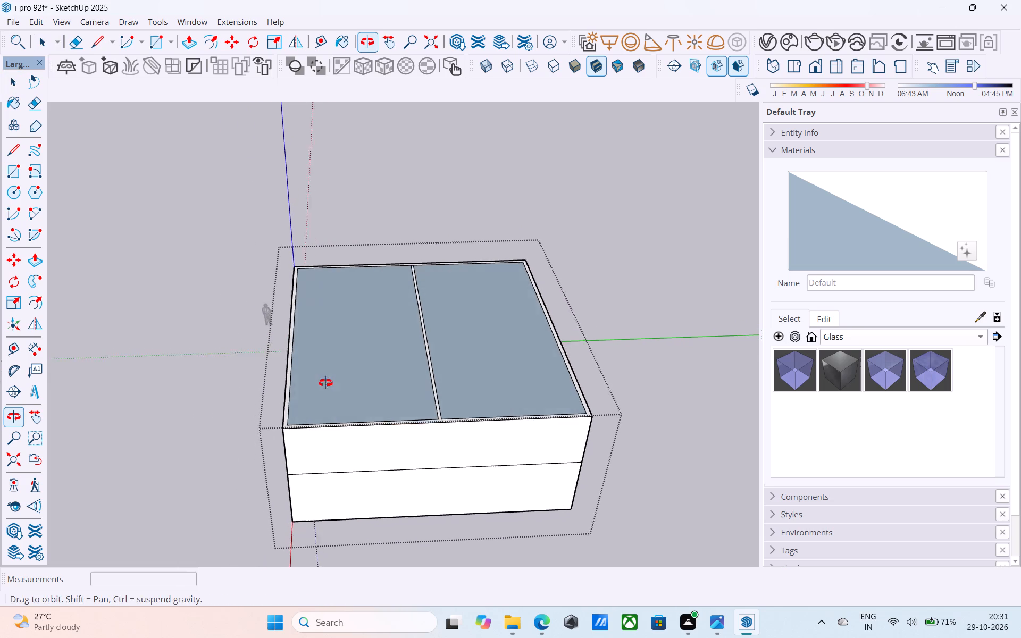
middle_drag(325, 383, 333, 372)
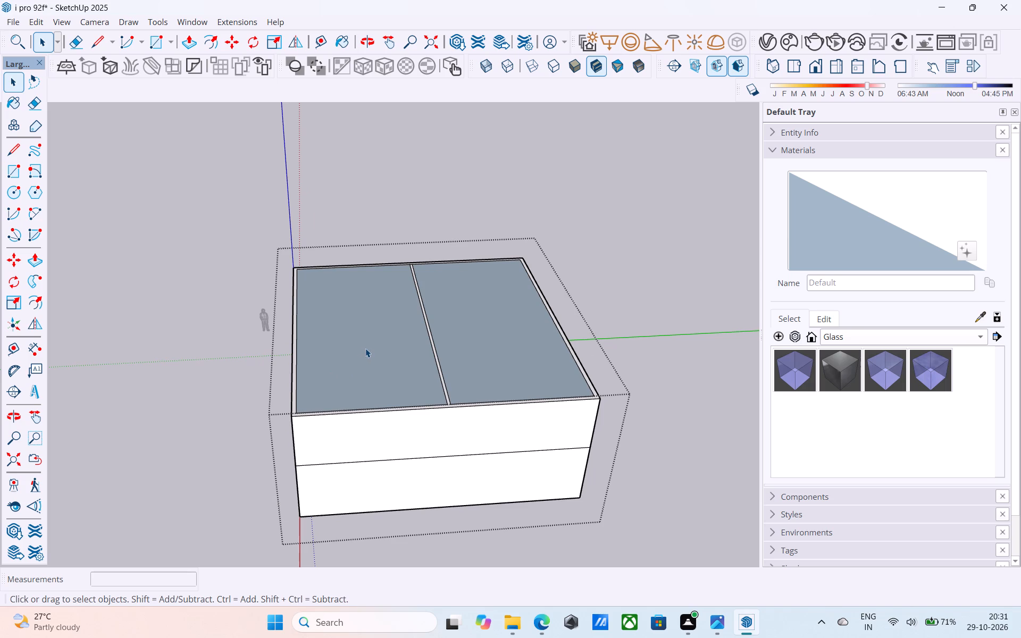
scroll(365, 348, up, 3)
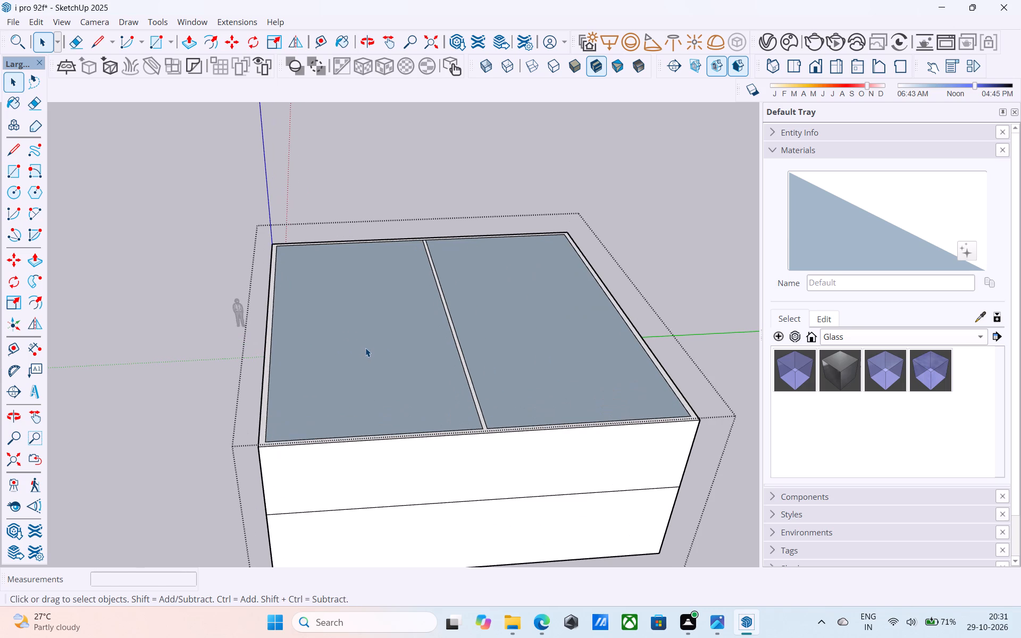
middle_drag(366, 348, 357, 308)
scroll(357, 308, up, 5)
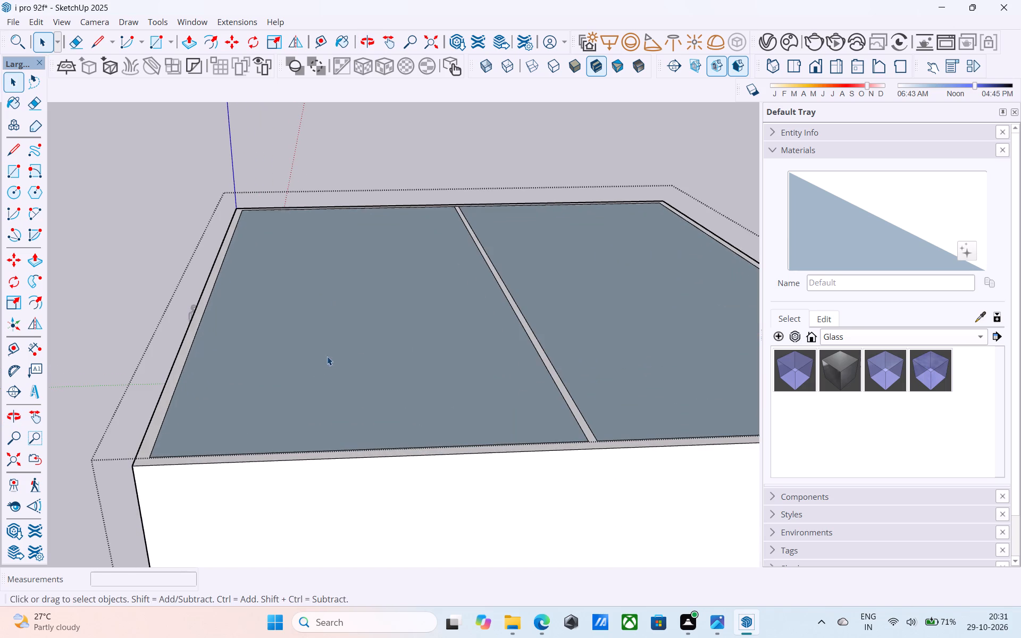
click(312, 372)
key(Delete)
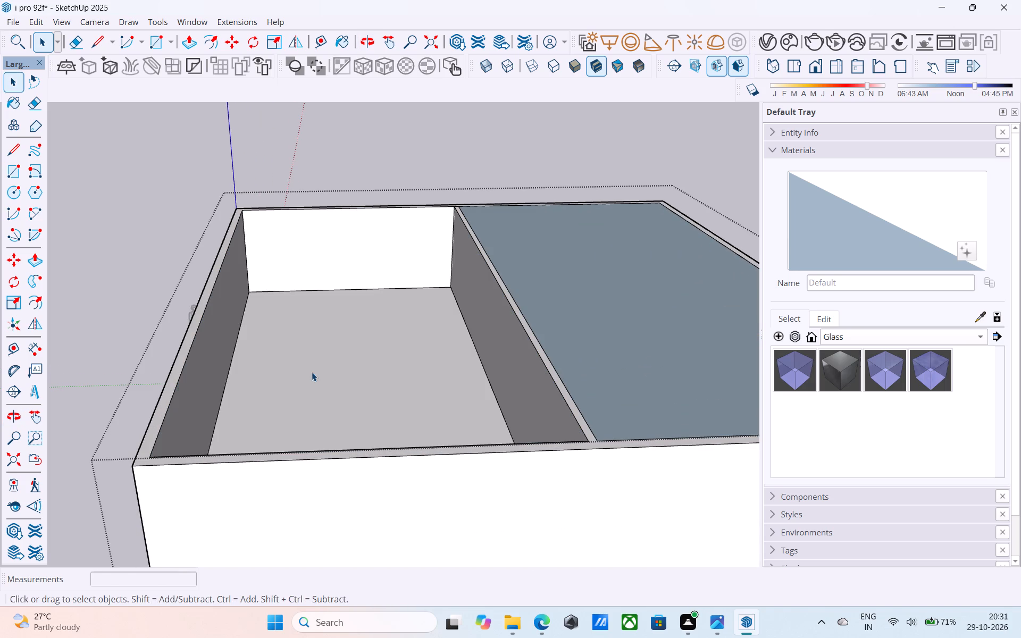
click(565, 357)
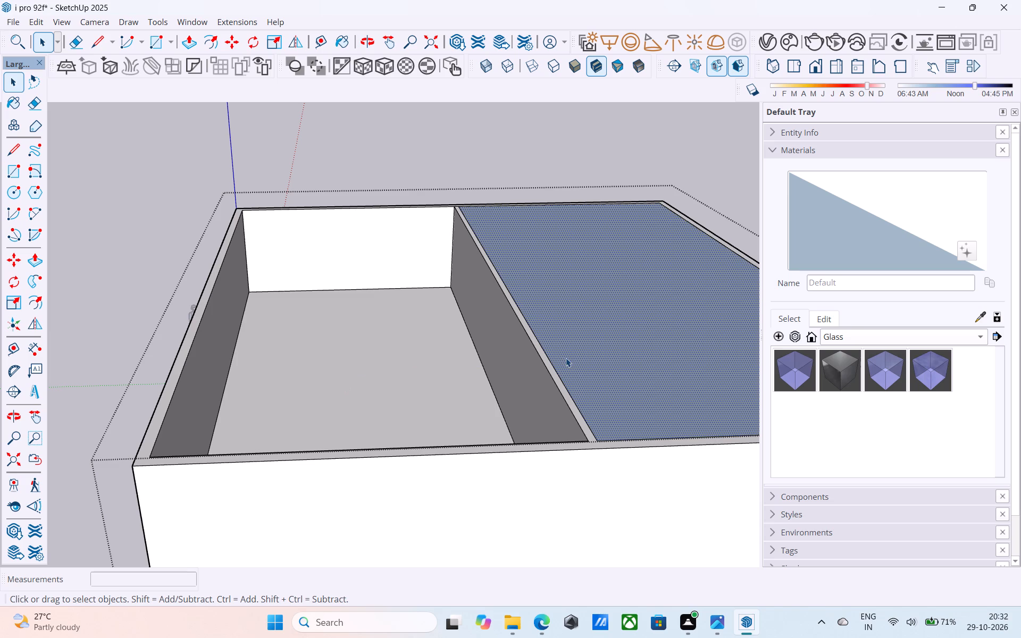
key(Delete)
Examine the open upper-floor bays, the partition and its wall junctions, and the outer walls from several angles.
middle_drag(566, 356, 386, 358)
scroll(408, 357, down, 4)
middle_drag(408, 357, 414, 358)
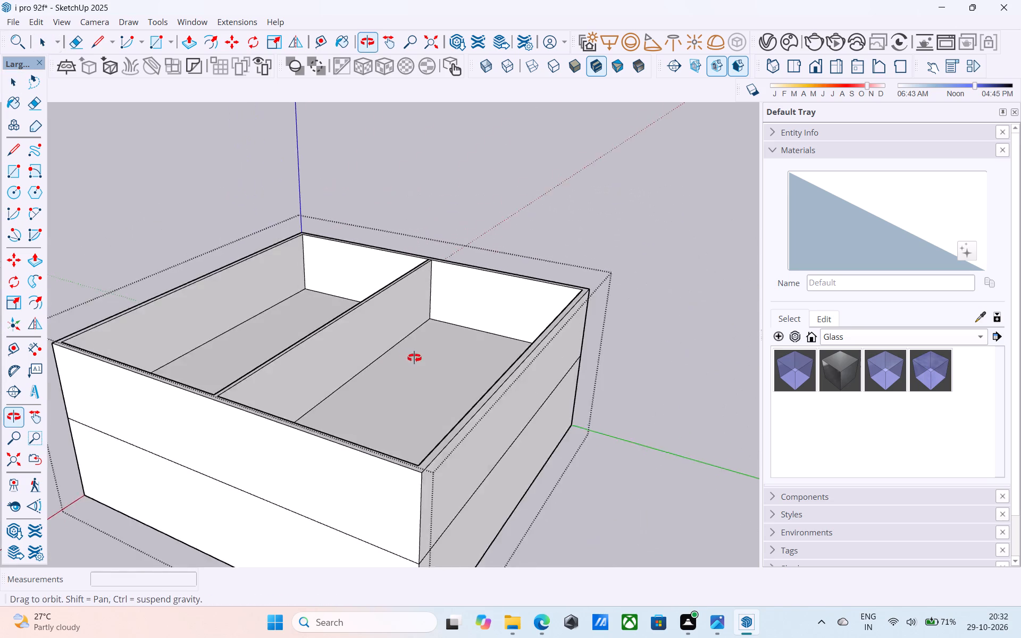
middle_drag(414, 358, 574, 326)
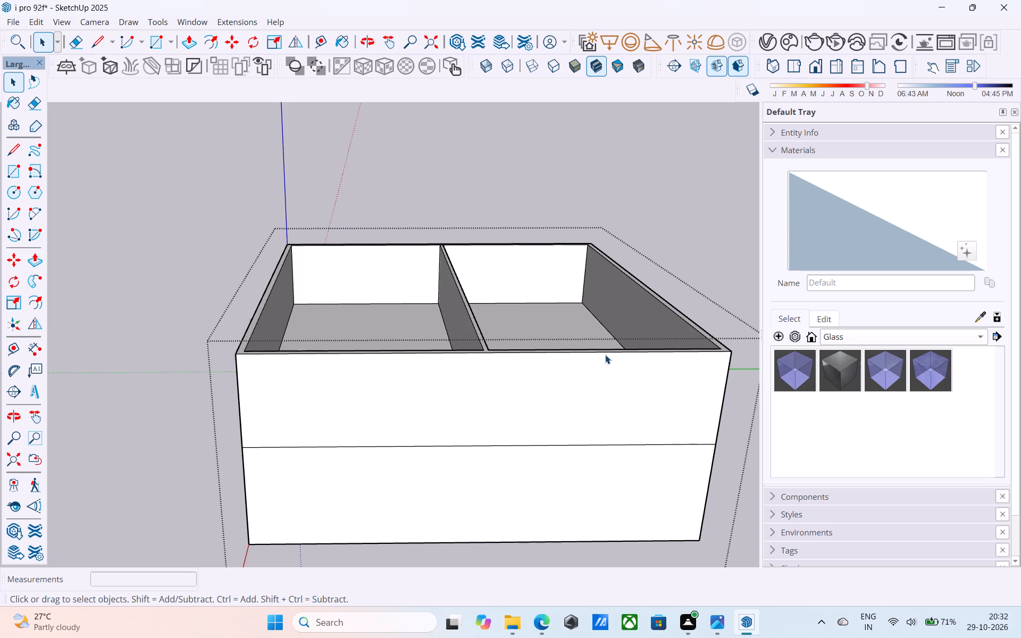
middle_drag(606, 356, 607, 398)
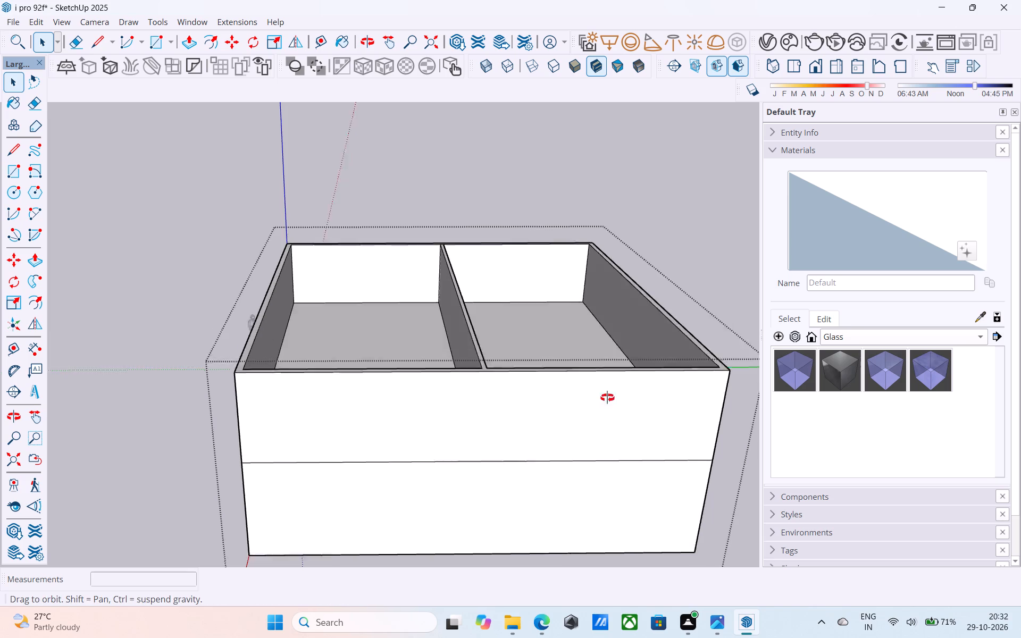
middle_drag(607, 398, 625, 496)
scroll(484, 375, down, 5)
middle_drag(511, 498, 537, 450)
scroll(539, 424, up, 6)
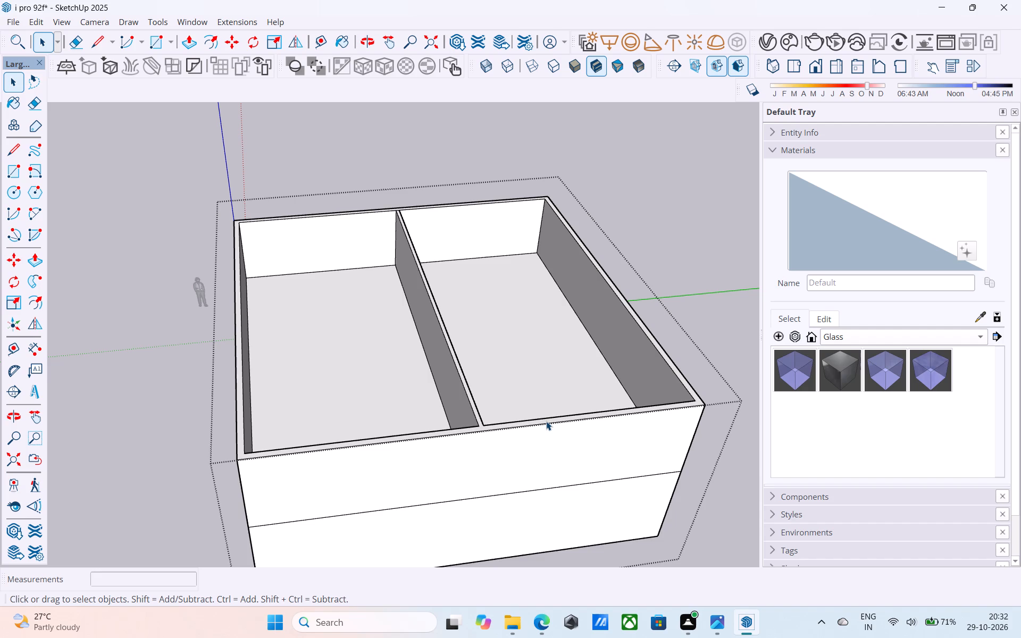
scroll(549, 419, down, 3)
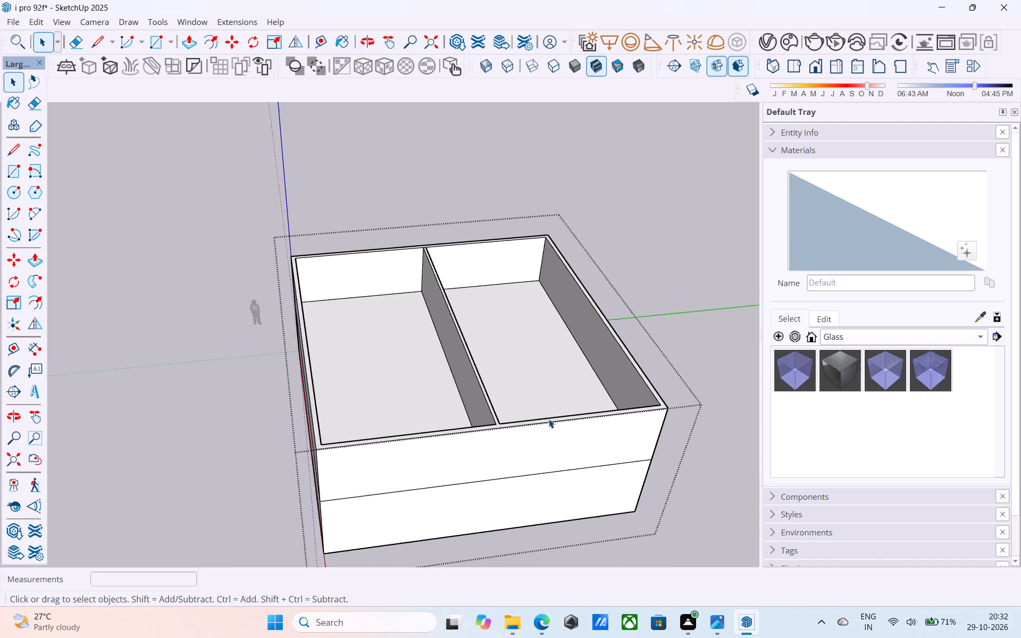
scroll(549, 419, down, 2)
middle_drag(549, 419, 560, 472)
scroll(509, 282, down, 6)
middle_drag(521, 349, 520, 411)
scroll(518, 410, up, 12)
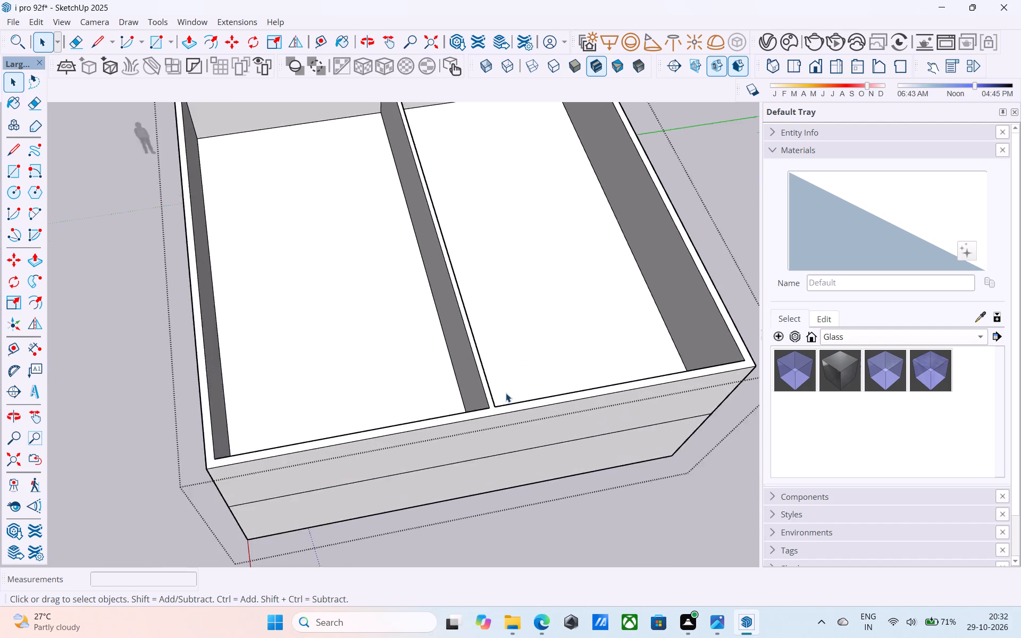
scroll(506, 393, up, 8)
scroll(489, 412, down, 5)
middle_drag(489, 412, 463, 392)
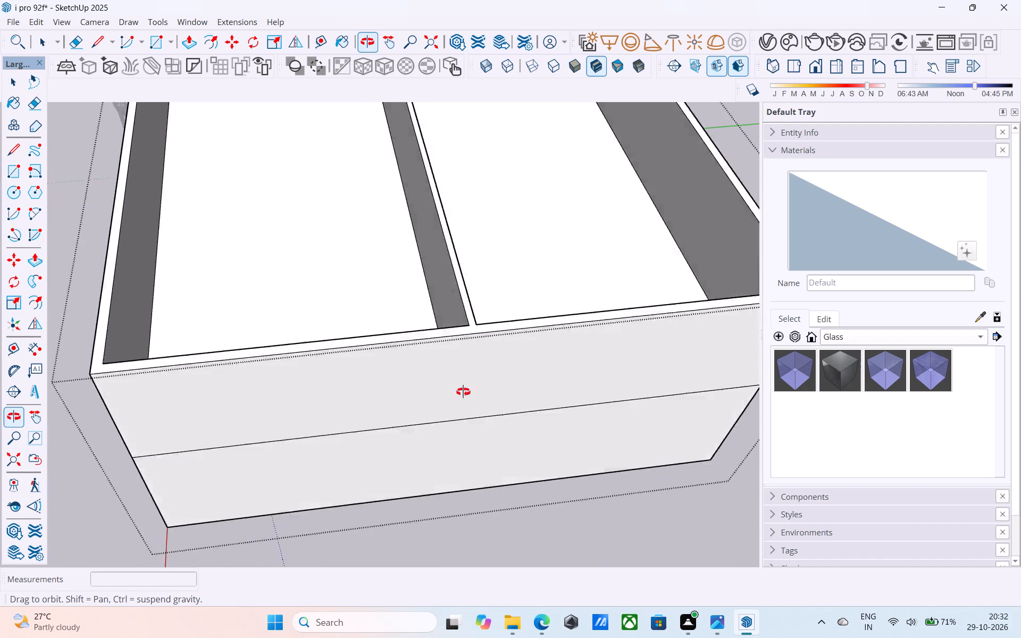
middle_drag(463, 392, 456, 424)
scroll(456, 424, up, 5)
scroll(456, 422, down, 5)
middle_drag(456, 422, 424, 341)
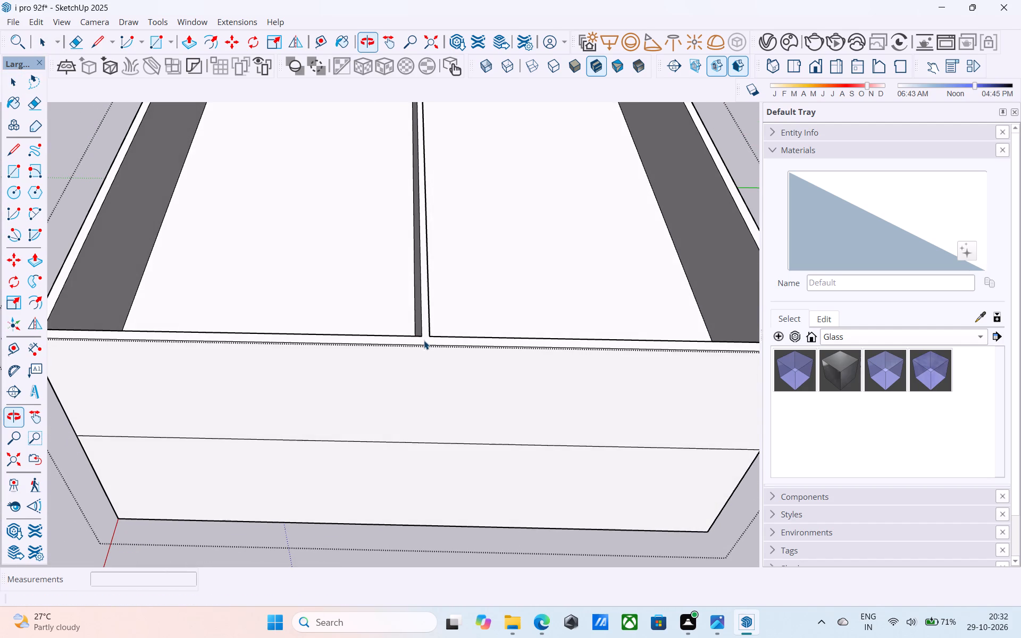
middle_drag(423, 342, 441, 134)
middle_drag(396, 340, 459, 343)
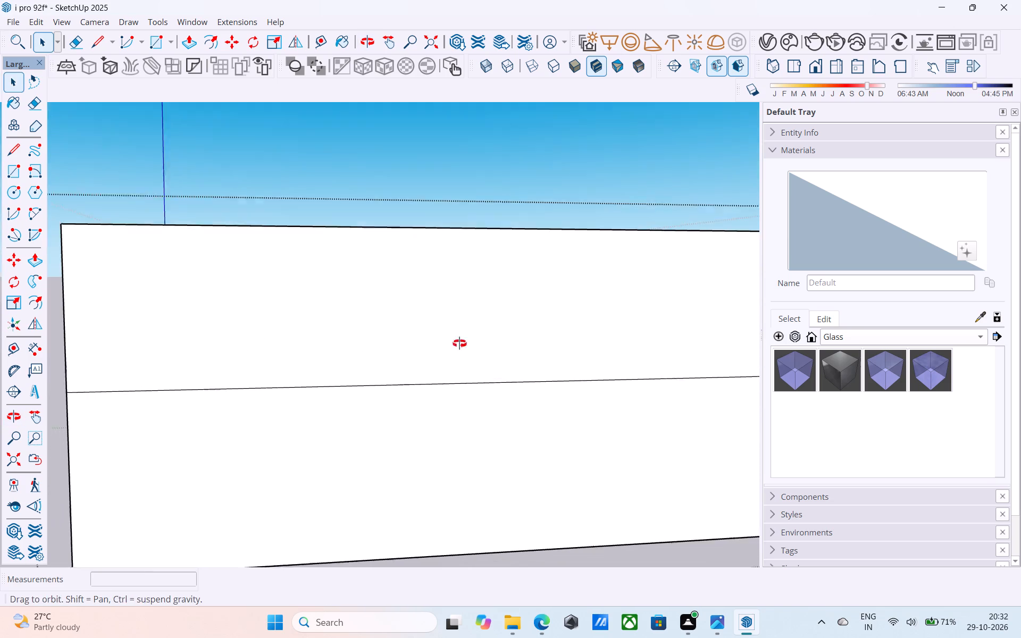
middle_drag(459, 343, 461, 345)
scroll(461, 349, down, 9)
middle_drag(456, 335, 413, 459)
middle_drag(340, 411, 697, 409)
middle_drag(414, 404, 648, 391)
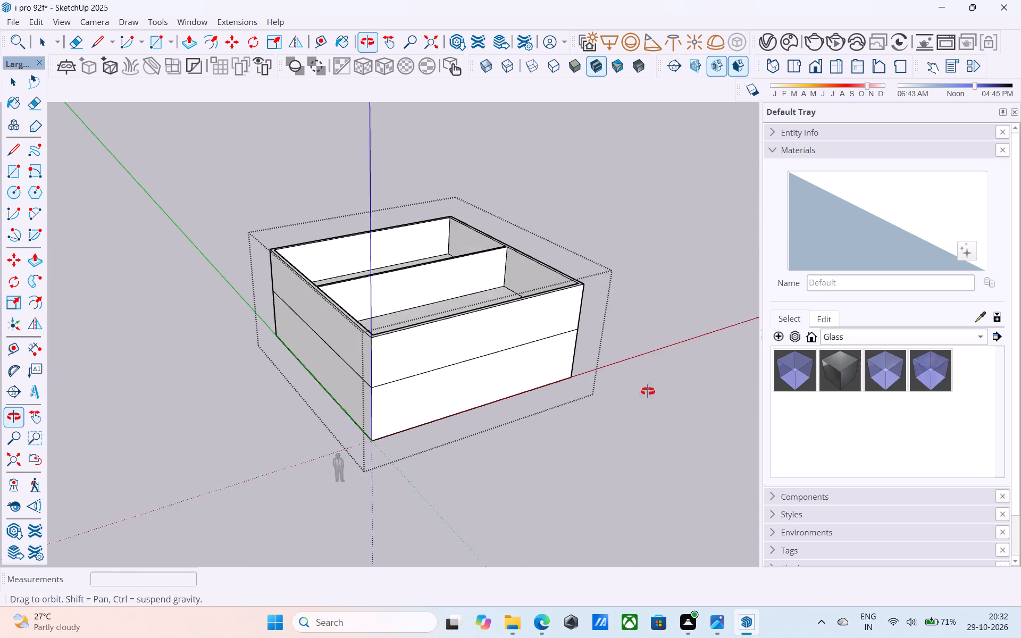
middle_drag(648, 391, 648, 392)
Push/Pull the upper storey's continuous wall-and-partition top face down 10' to the floor slab level.
scroll(329, 343, up, 8)
middle_drag(378, 326, 393, 413)
scroll(275, 251, up, 3)
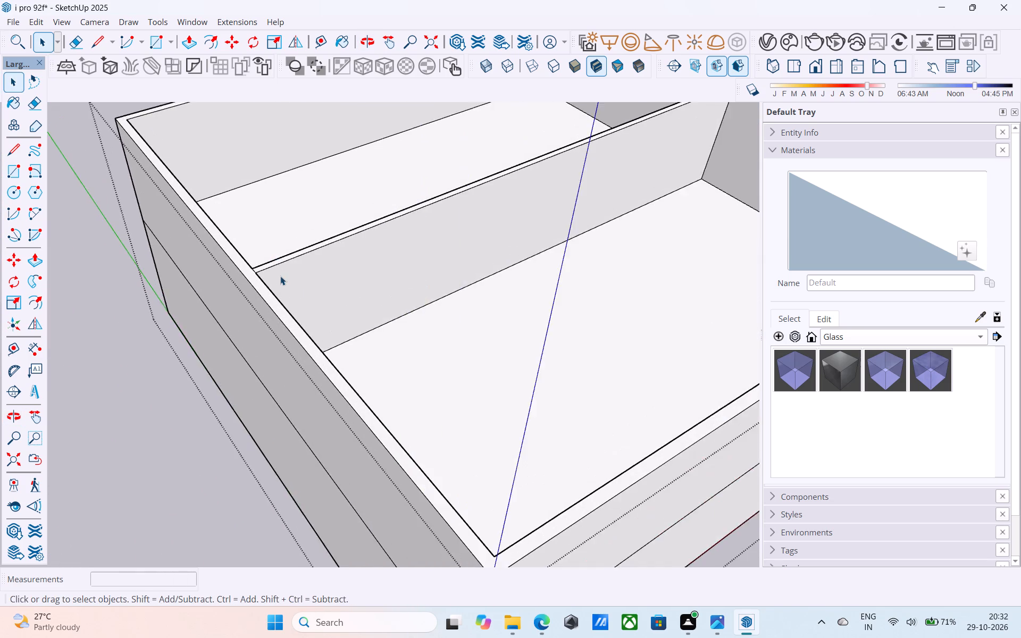
scroll(280, 276, up, 3)
click(237, 276)
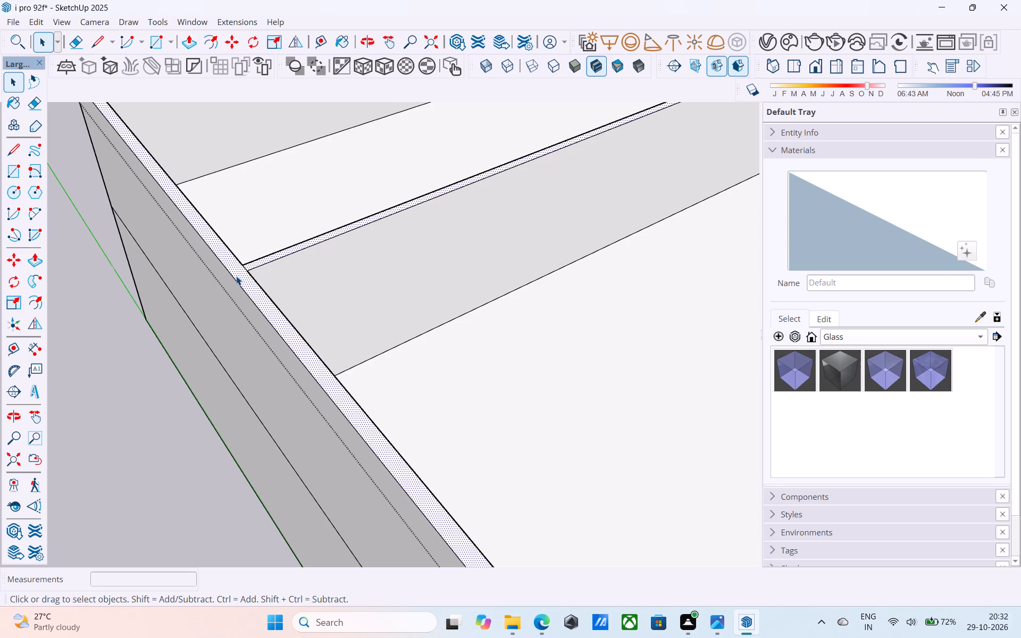
key(p)
click(268, 295)
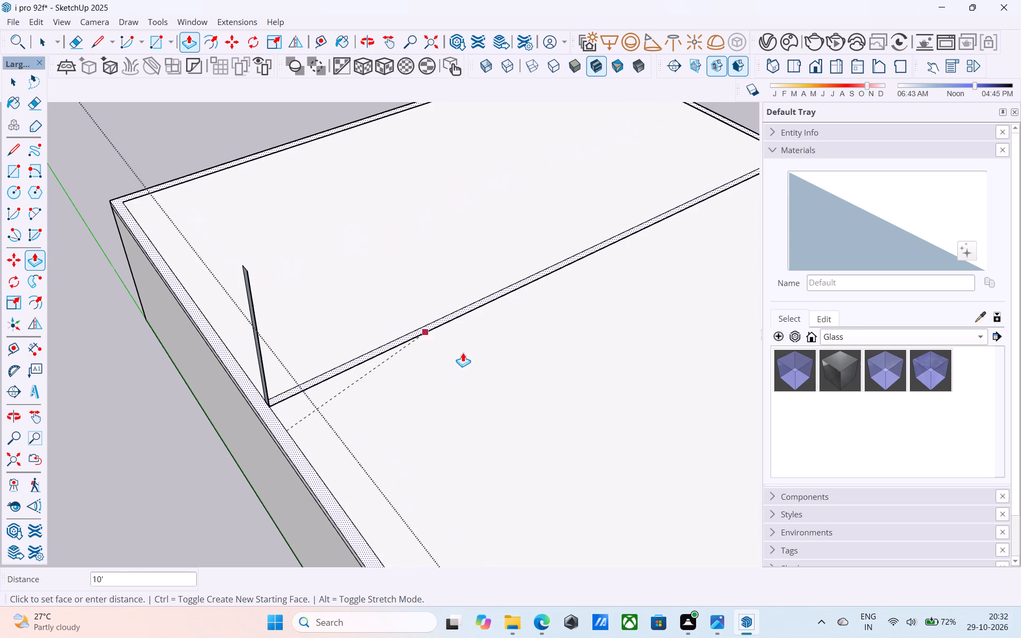
click(469, 356)
Erase the upright sliver left standing at the partition's end by the green-axis wall, including its stray edges.
middle_drag(373, 407, 382, 365)
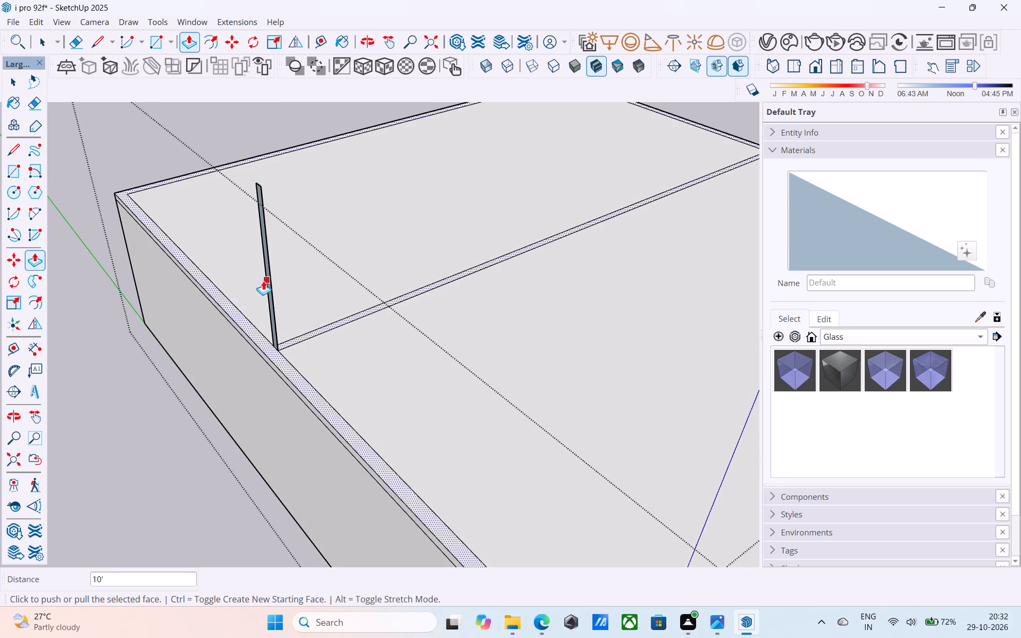
key(e)
drag(264, 281, 287, 274)
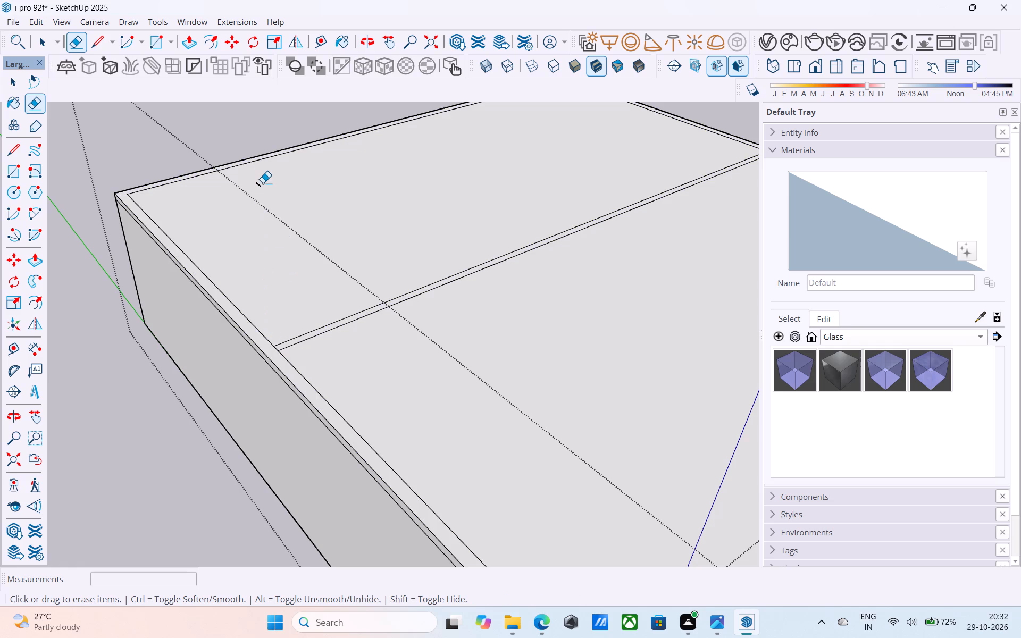
click(263, 183)
drag(255, 186, 265, 184)
Erase the short line across the partition's end where it meets the green-axis wall outline.
scroll(265, 193, down, 5)
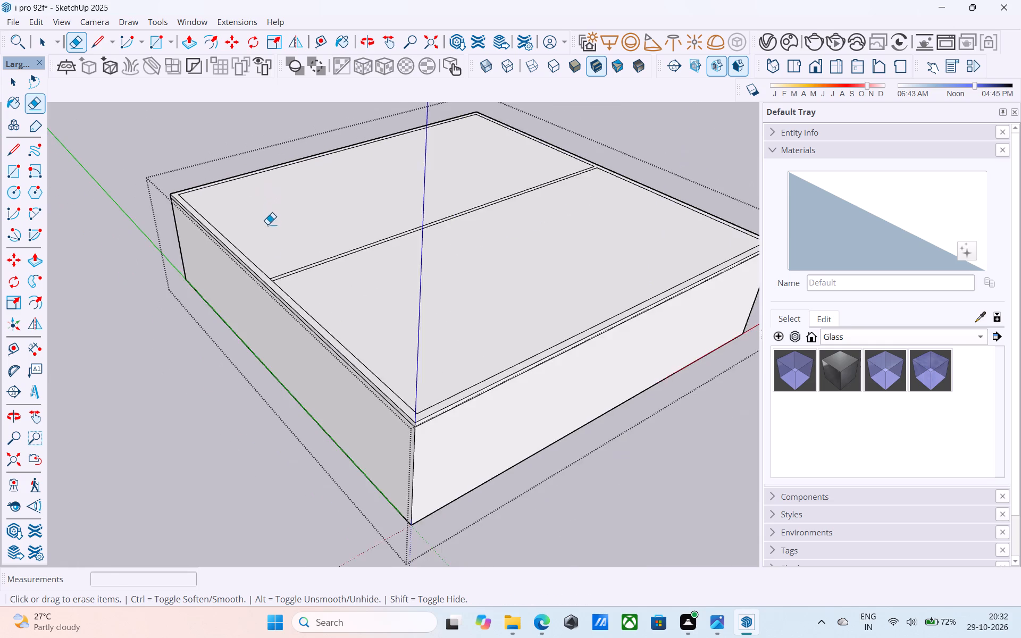
scroll(266, 230, down, 4)
middle_drag(266, 233, 308, 366)
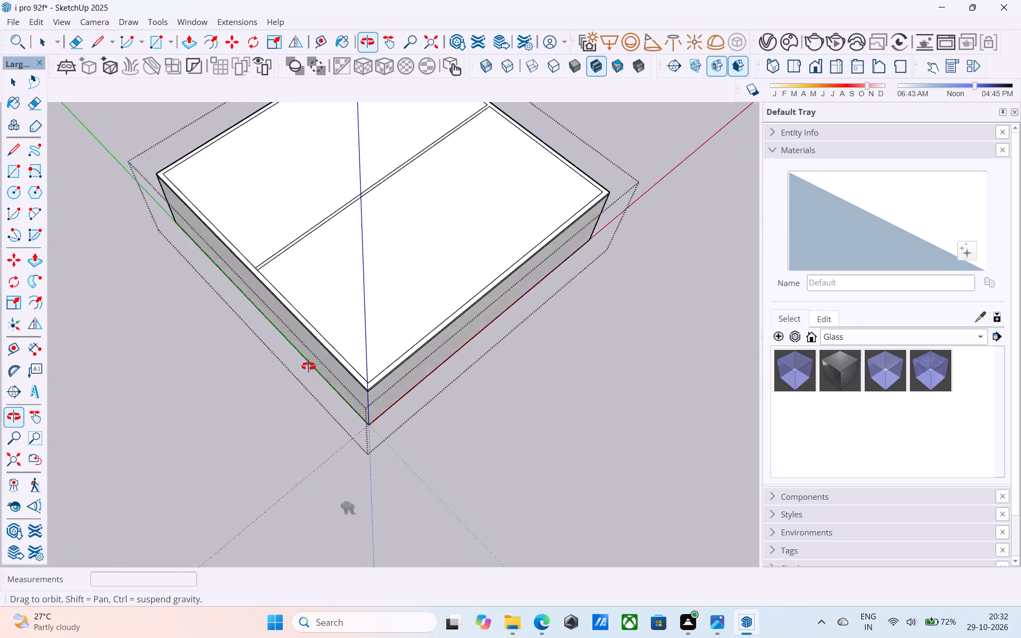
middle_drag(308, 366, 435, 317)
scroll(264, 314, up, 15)
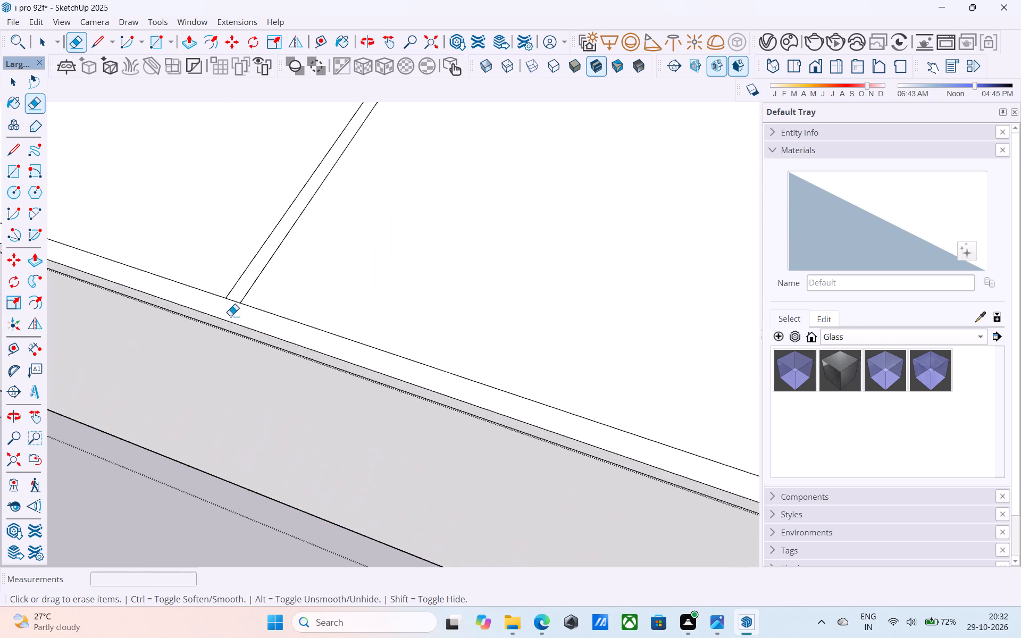
click(231, 300)
scroll(513, 263, down, 5)
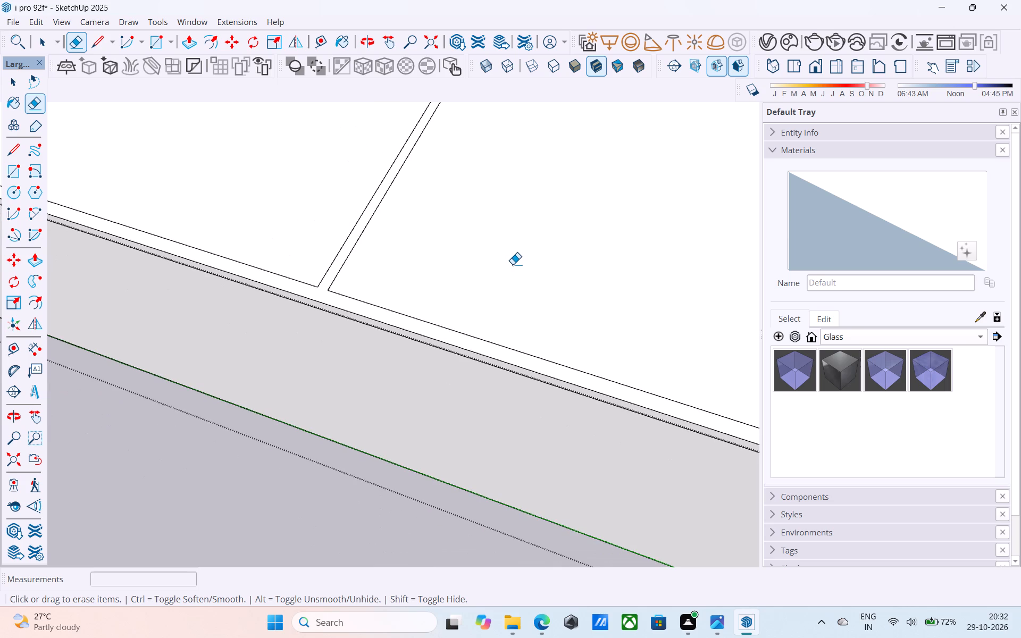
scroll(513, 264, down, 5)
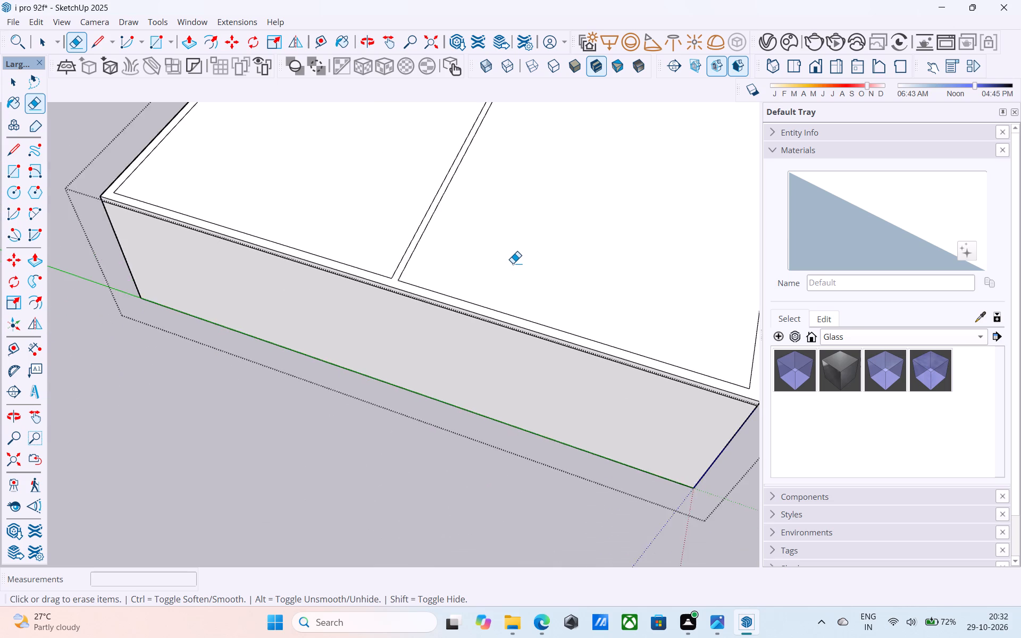
Push/Pull the slab face inside the origin-side bay downward, and repeat it on the other bay's slab face.
middle_drag(508, 261, 593, 231)
scroll(596, 226, up, 4)
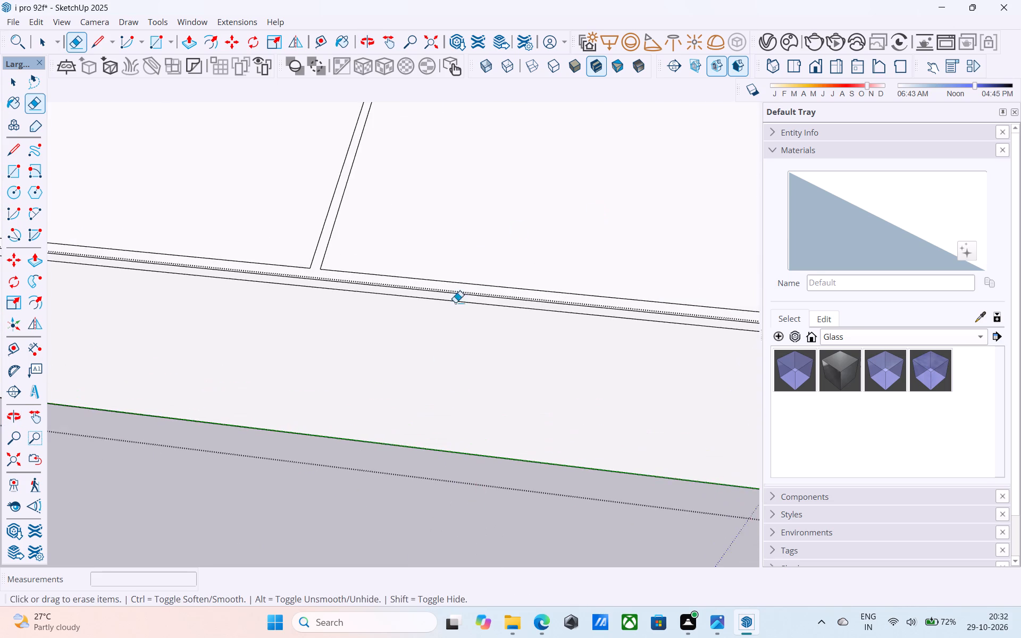
scroll(442, 346, down, 13)
middle_drag(381, 257, 394, 204)
scroll(408, 182, up, 6)
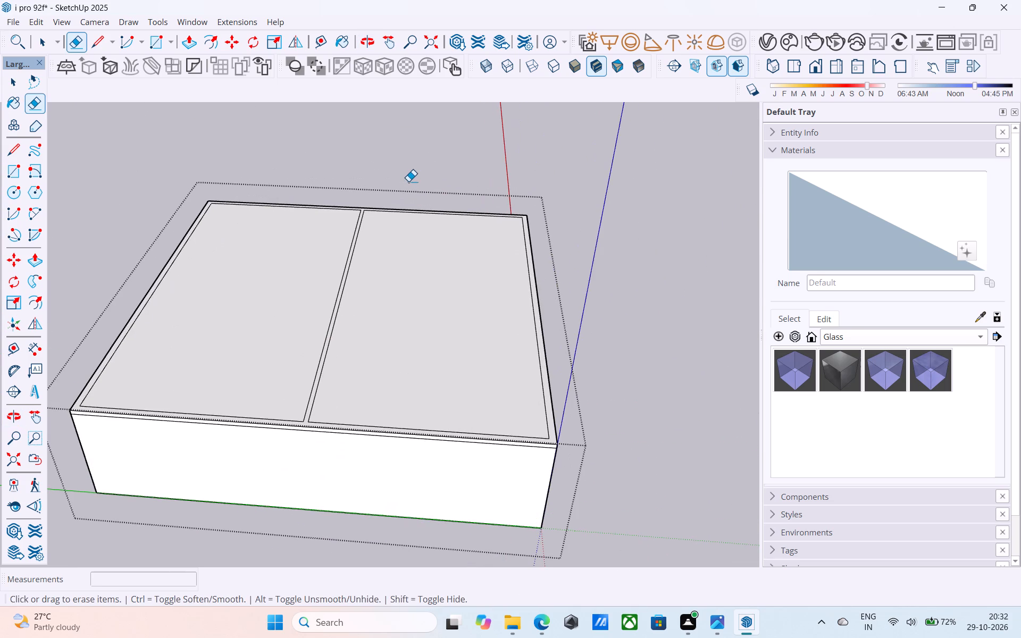
key(space)
click(468, 331)
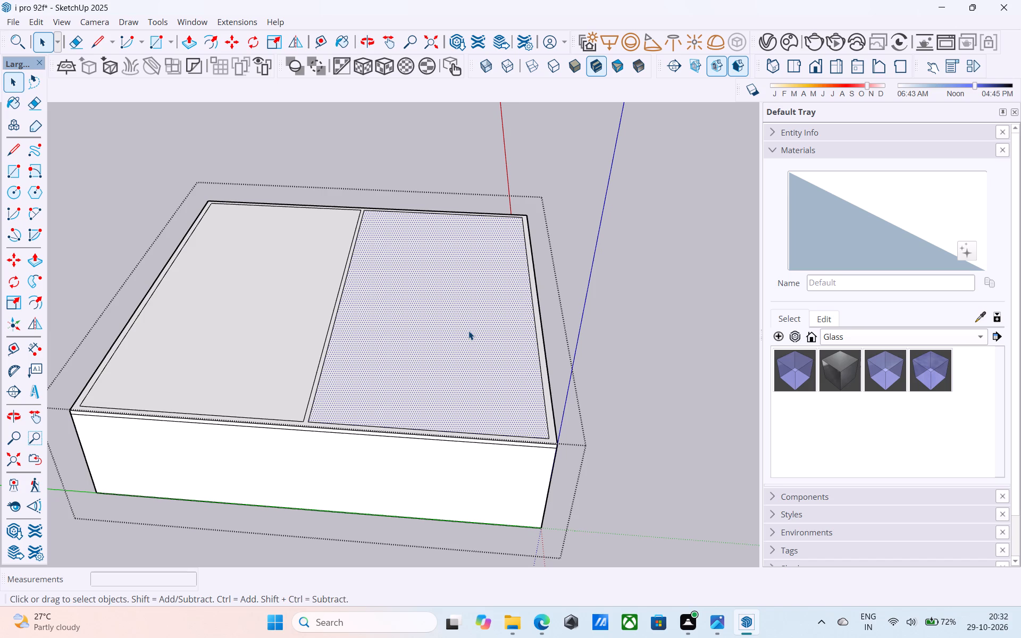
key(p)
click(468, 331)
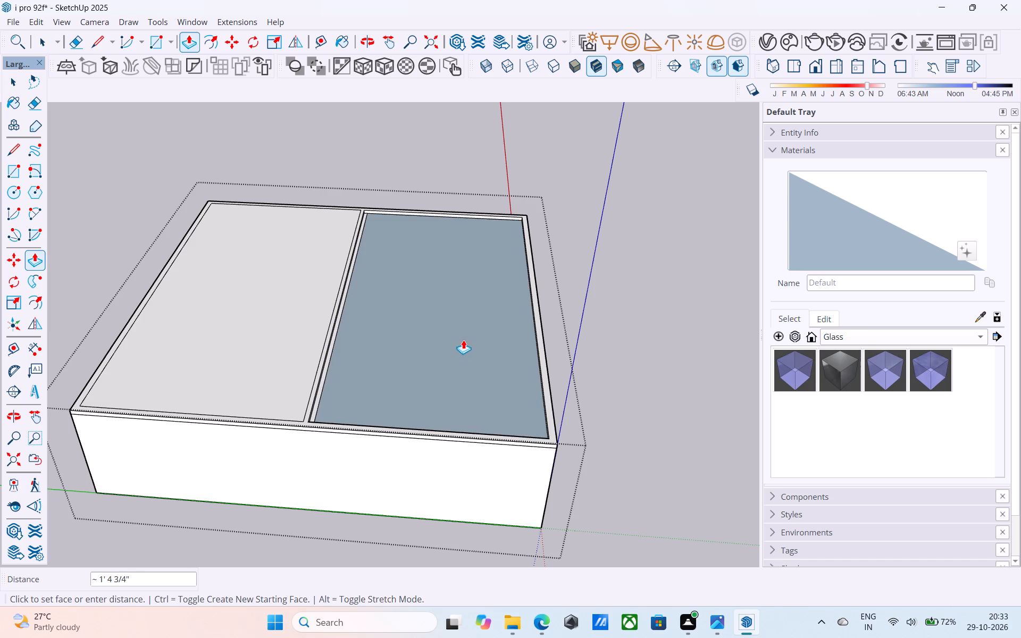
click(456, 343)
double_click(257, 321)
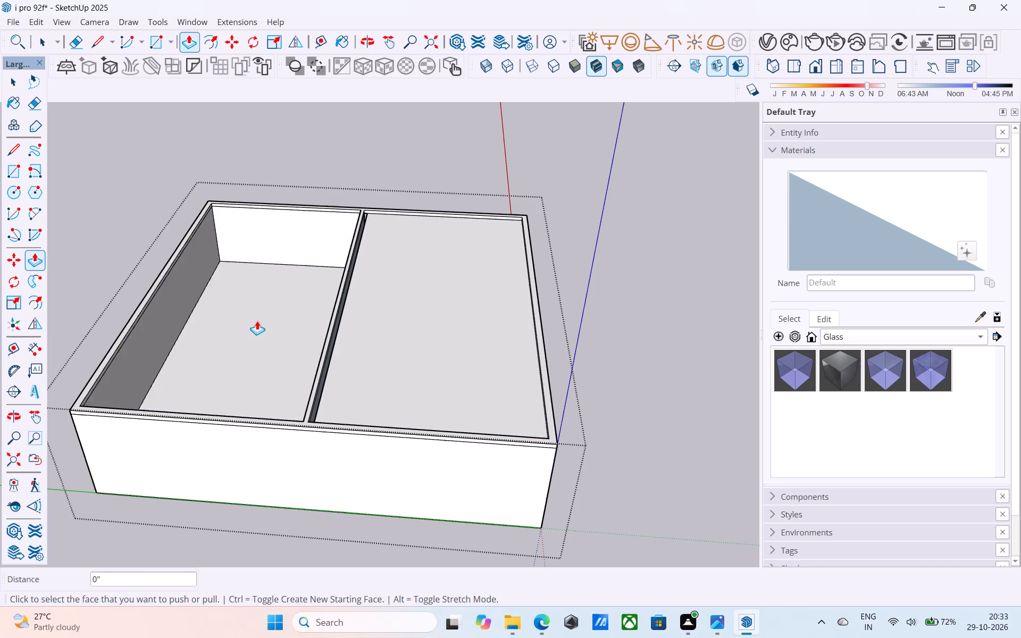
Delete the recessed slab face still covering the origin-side bay.
middle_drag(260, 321, 526, 284)
scroll(483, 322, up, 3)
click(483, 322)
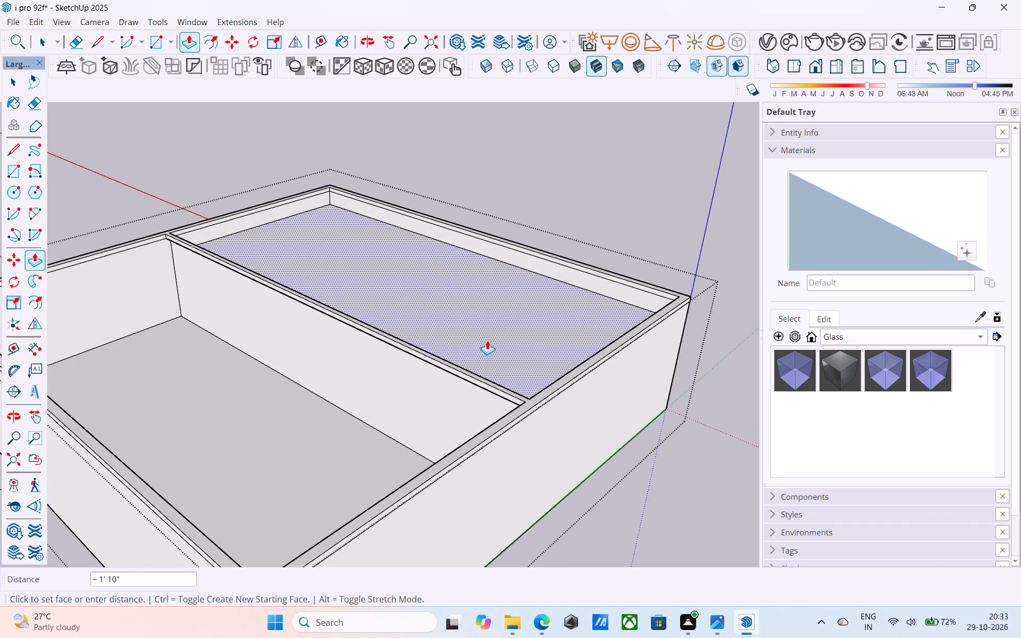
key(space)
click(487, 340)
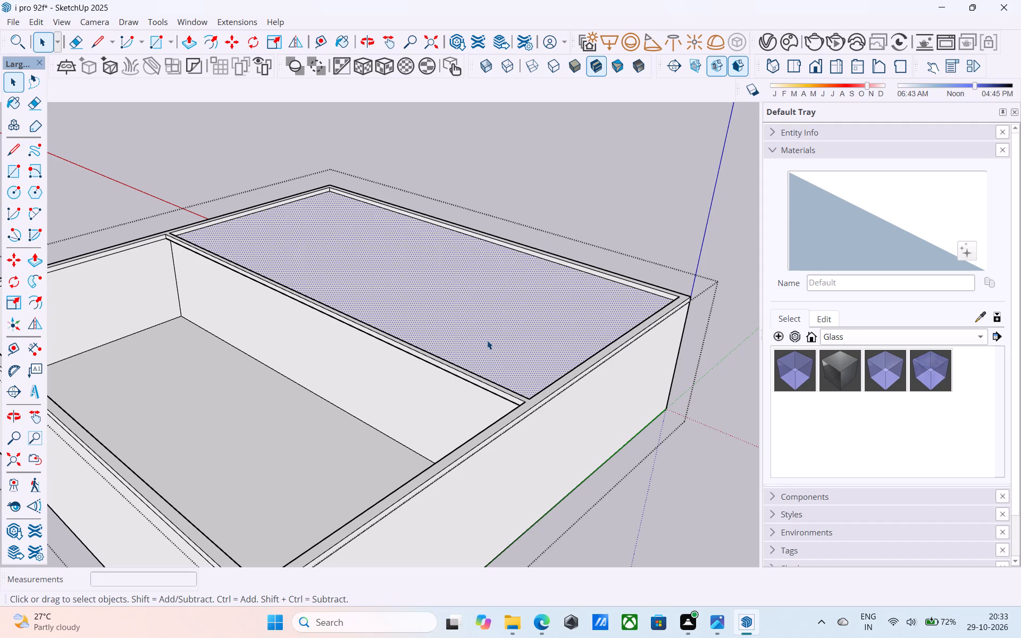
key(Delete)
Examine both bays and the partition's upper edge from several sides for gaps.
scroll(491, 335, down, 4)
middle_drag(494, 340, 760, 347)
middle_drag(281, 421, 534, 425)
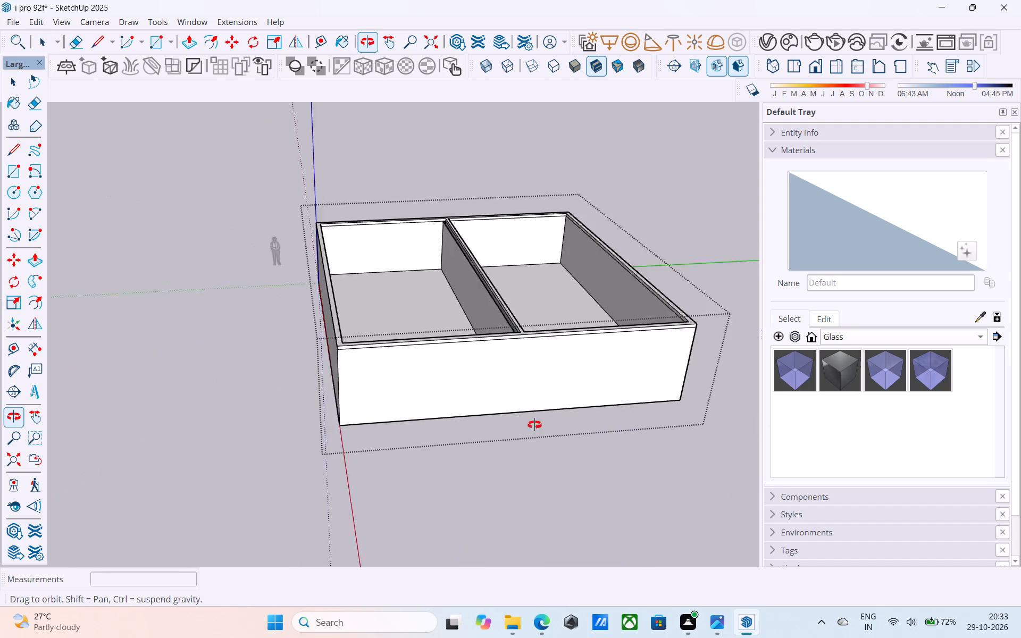
middle_drag(534, 425, 751, 401)
scroll(487, 271, up, 5)
middle_drag(560, 332, 659, 433)
scroll(40, 157, down, 4)
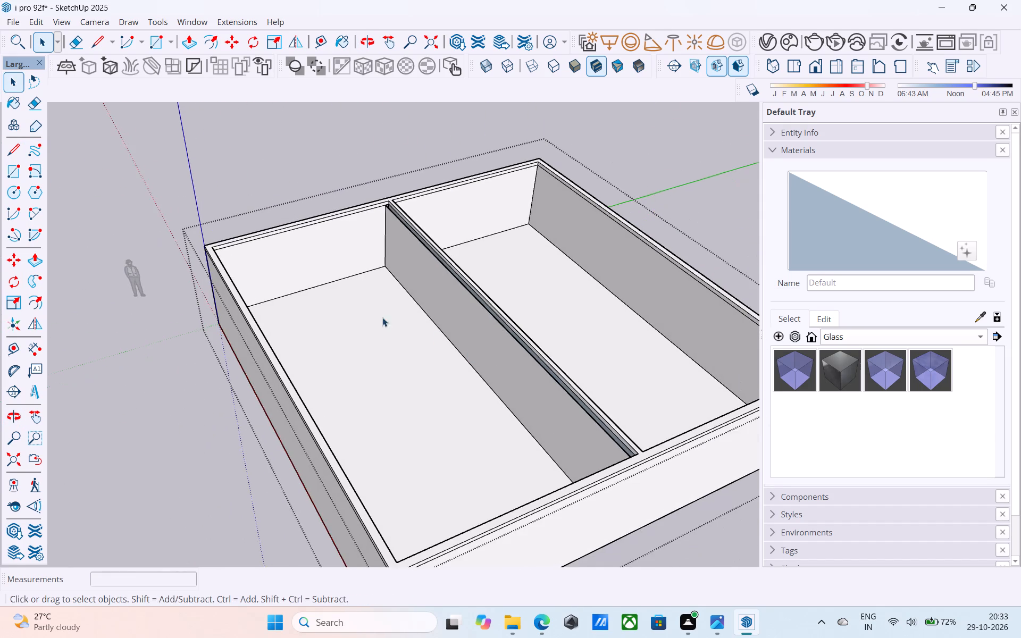
scroll(537, 379, up, 11)
scroll(250, 75, down, 12)
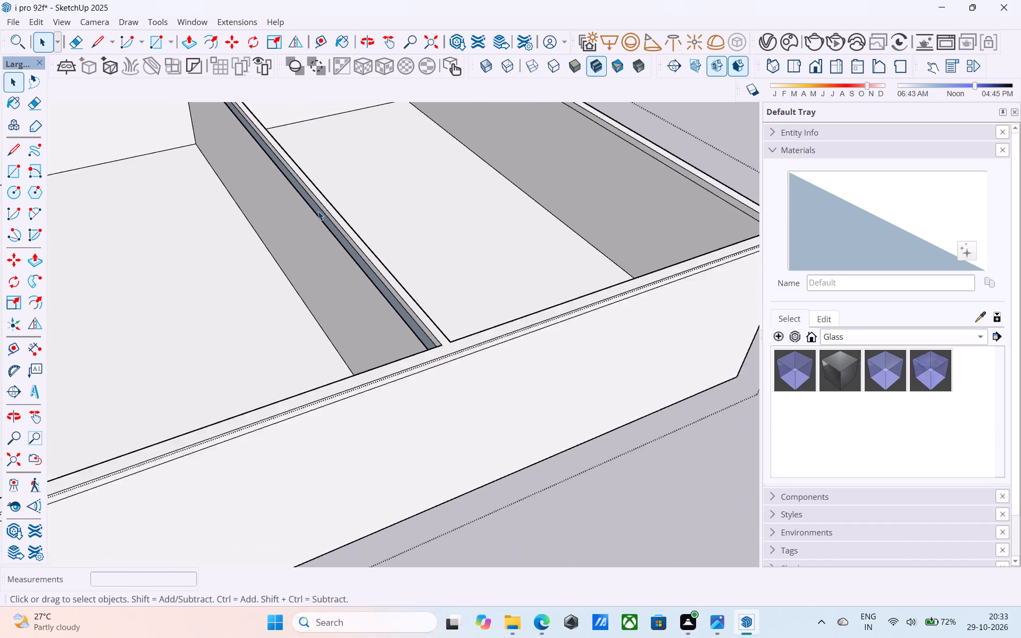
scroll(318, 211, down, 5)
middle_drag(312, 237, 554, 240)
middle_drag(591, 235, 637, 227)
middle_drag(464, 247, 659, 241)
scroll(651, 192, down, 4)
middle_drag(418, 224, 531, 202)
scroll(326, 212, up, 1)
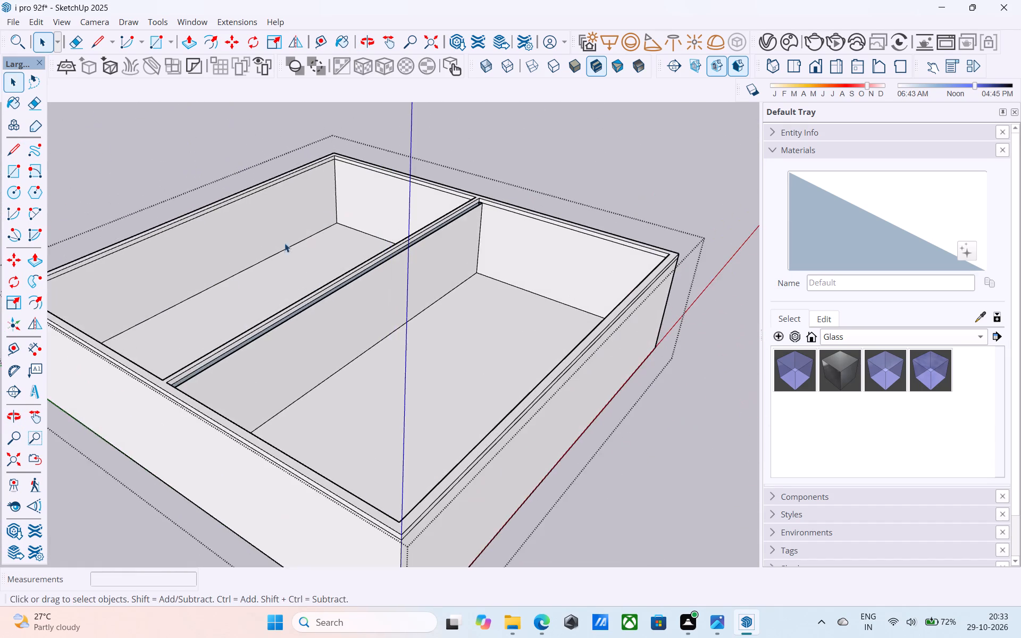
scroll(649, 228, down, 4)
Draw a rectangle about 48' by 6" over the gap along the partition's upper edge on the origin side, wall to wall.
middle_drag(588, 244, 220, 252)
scroll(259, 290, up, 7)
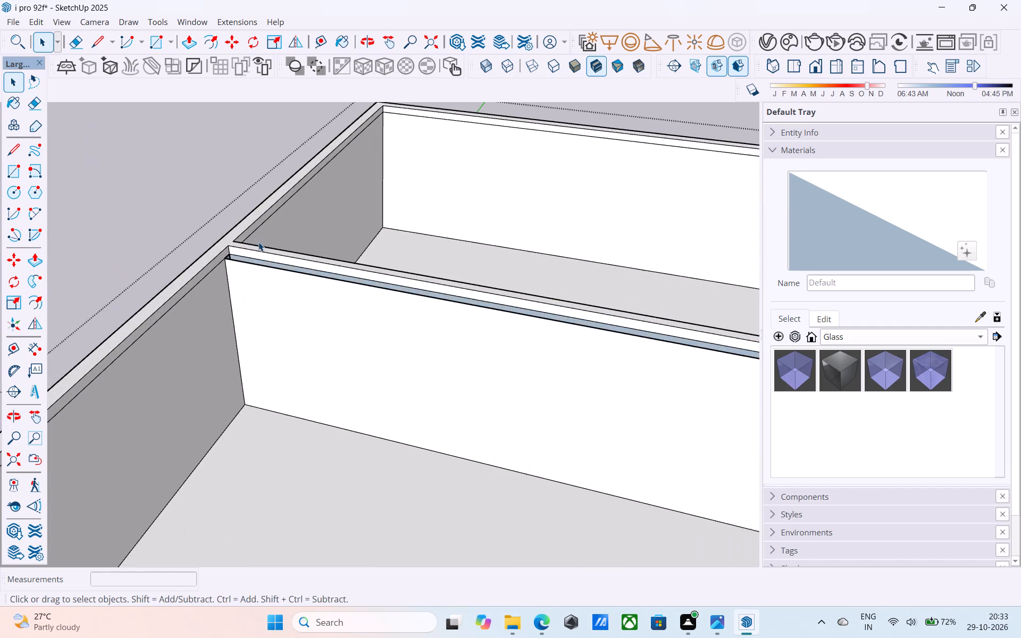
scroll(258, 242, up, 16)
middle_drag(221, 253, 174, 370)
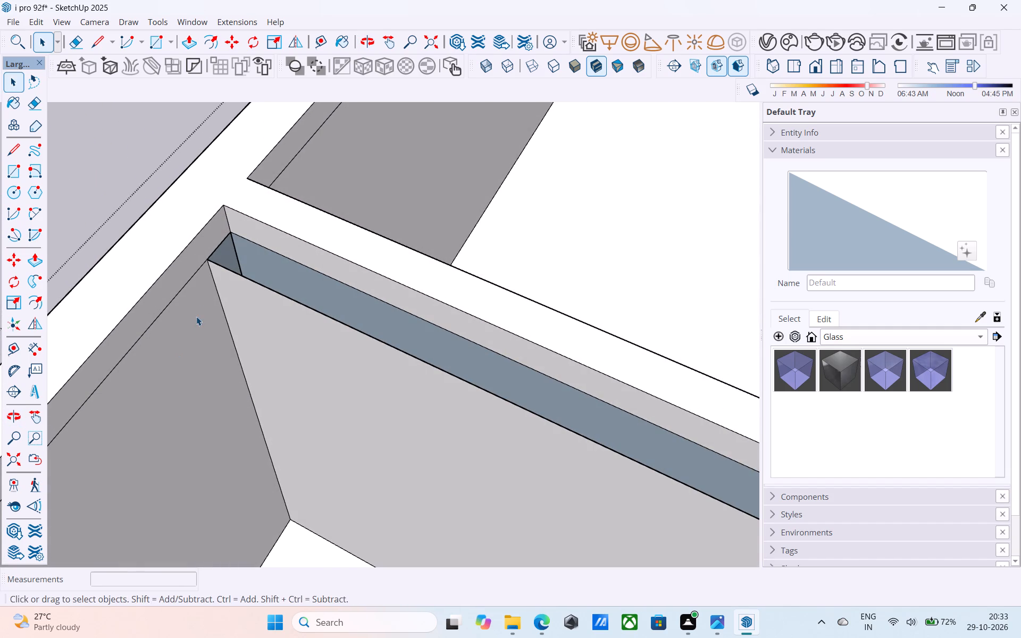
key(r)
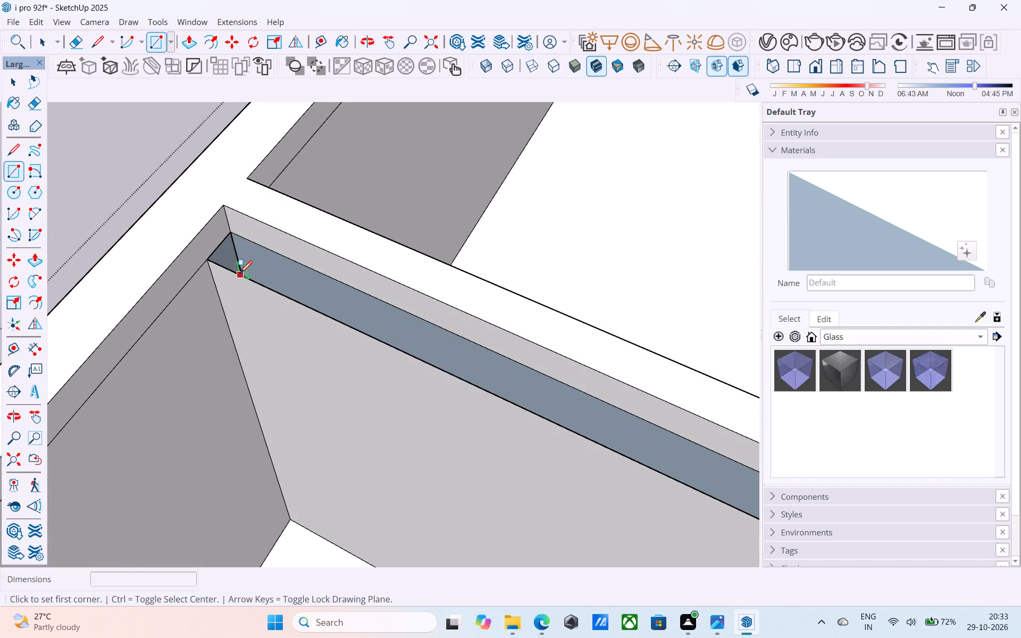
click(235, 234)
scroll(231, 225, down, 13)
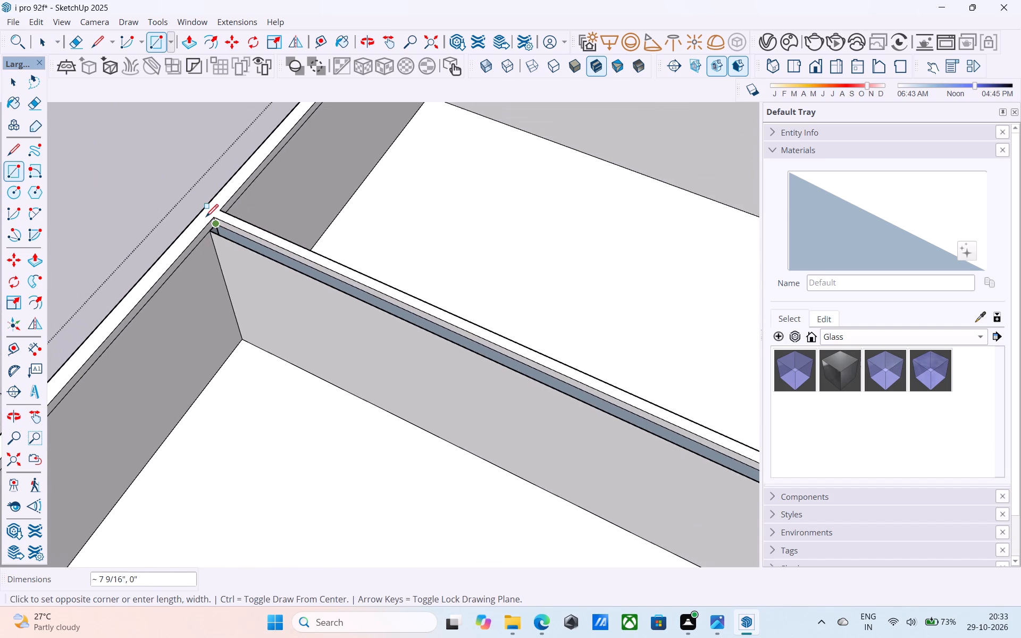
scroll(206, 218, down, 8)
scroll(250, 269, up, 1)
scroll(246, 264, down, 4)
scroll(635, 429, up, 8)
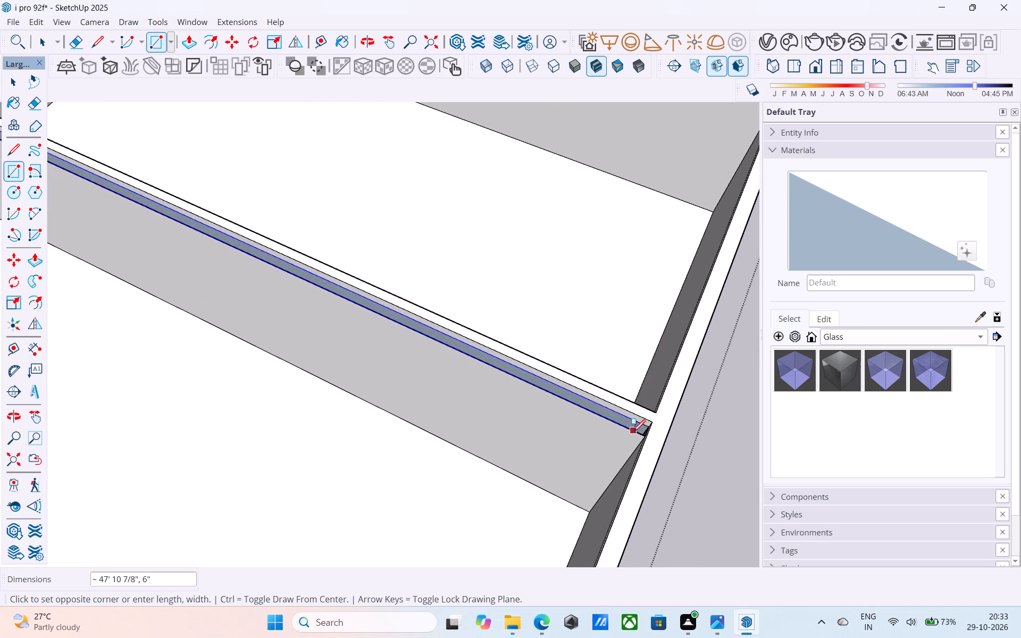
scroll(633, 433, up, 2)
click(642, 437)
scroll(642, 437, down, 9)
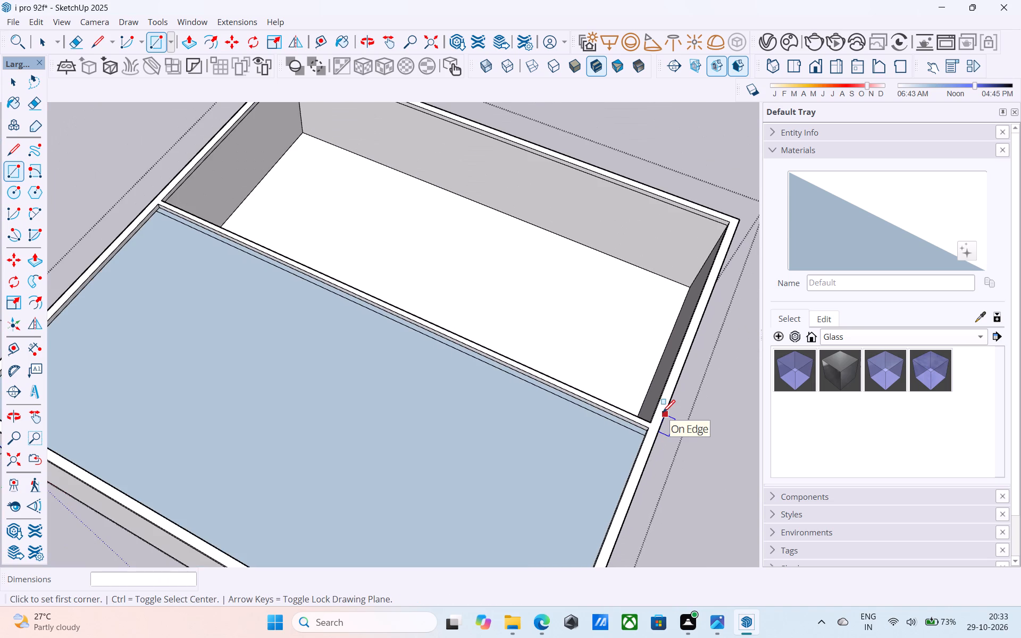
Delete the large face spanning the origin-side bay, keeping the narrow strip along the partition.
key(space)
click(538, 460)
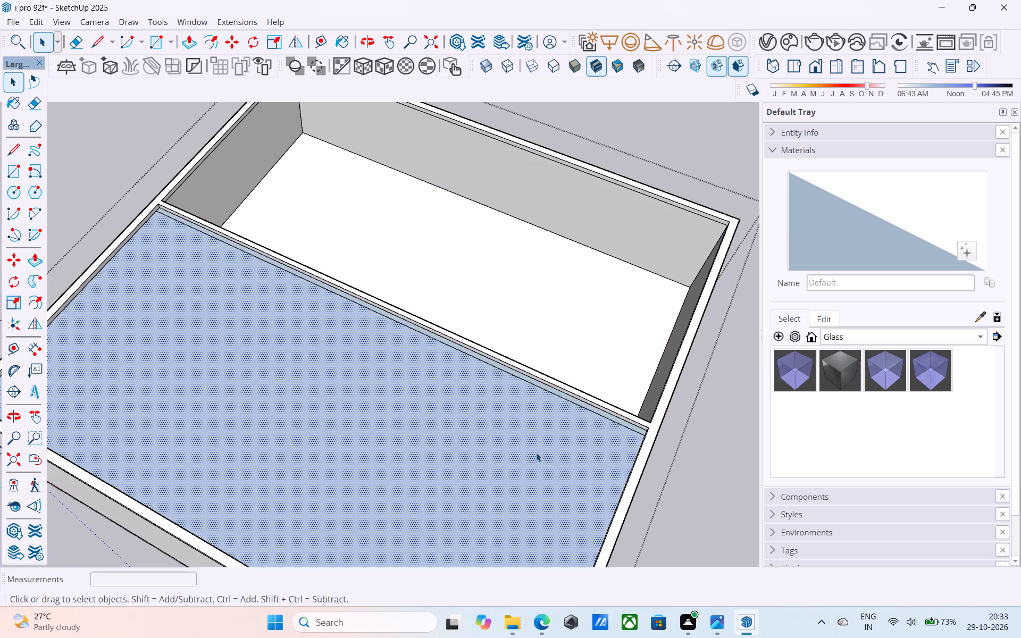
key(Delete)
Push/Pull the partition's lower side face in the origin-side bay inward by 6", through the partition's thickness.
scroll(537, 452, down, 6)
middle_drag(537, 454, 673, 109)
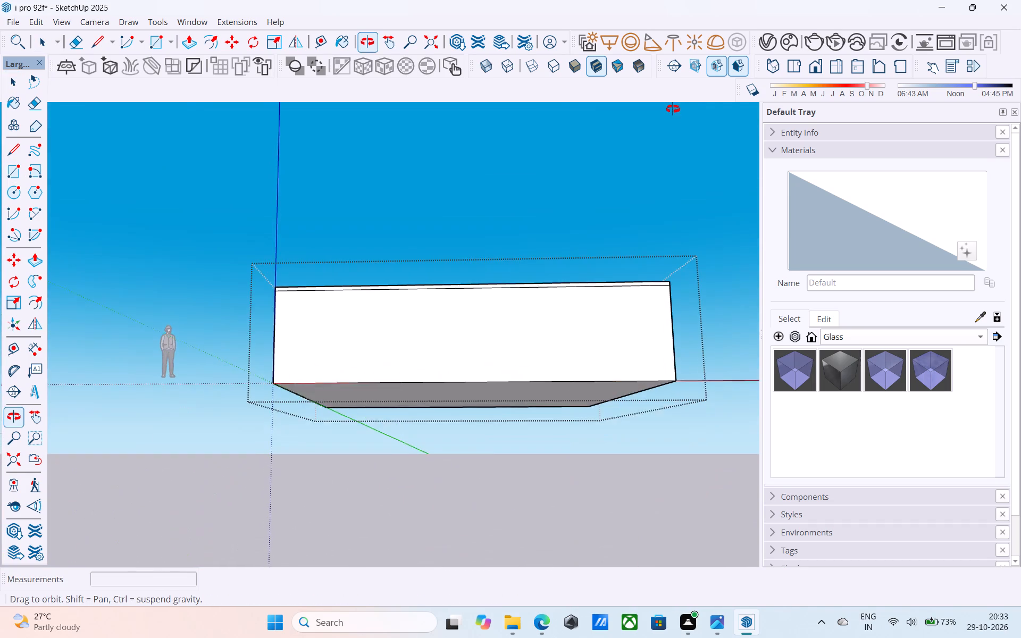
middle_drag(673, 109, 673, 110)
middle_drag(397, 373, 749, 497)
middle_drag(400, 283, 562, 434)
scroll(283, 304, up, 6)
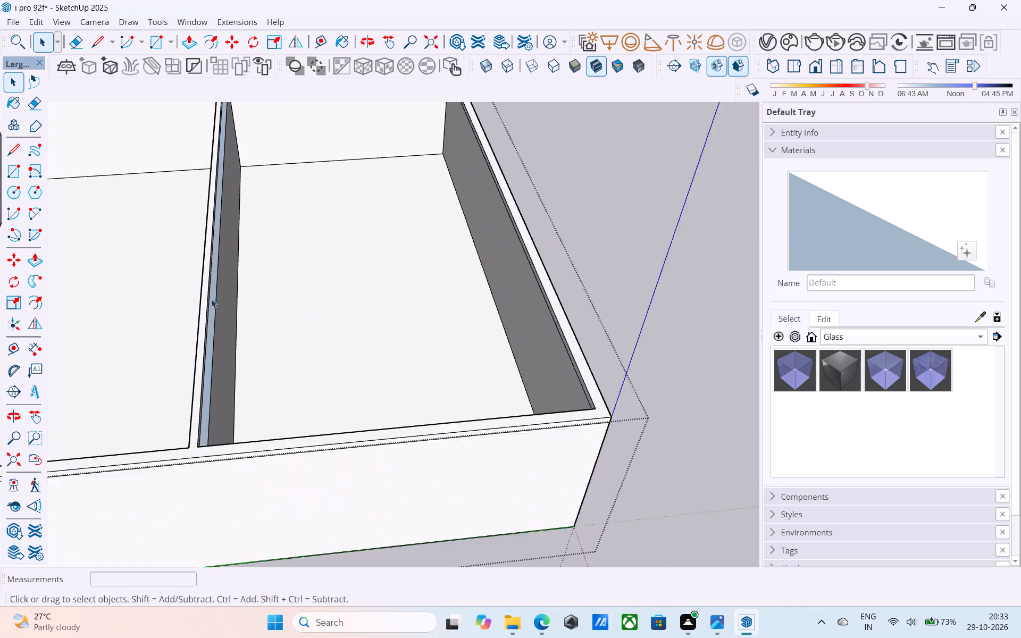
scroll(211, 299, up, 6)
middle_drag(248, 324, 192, 297)
scroll(197, 297, down, 7)
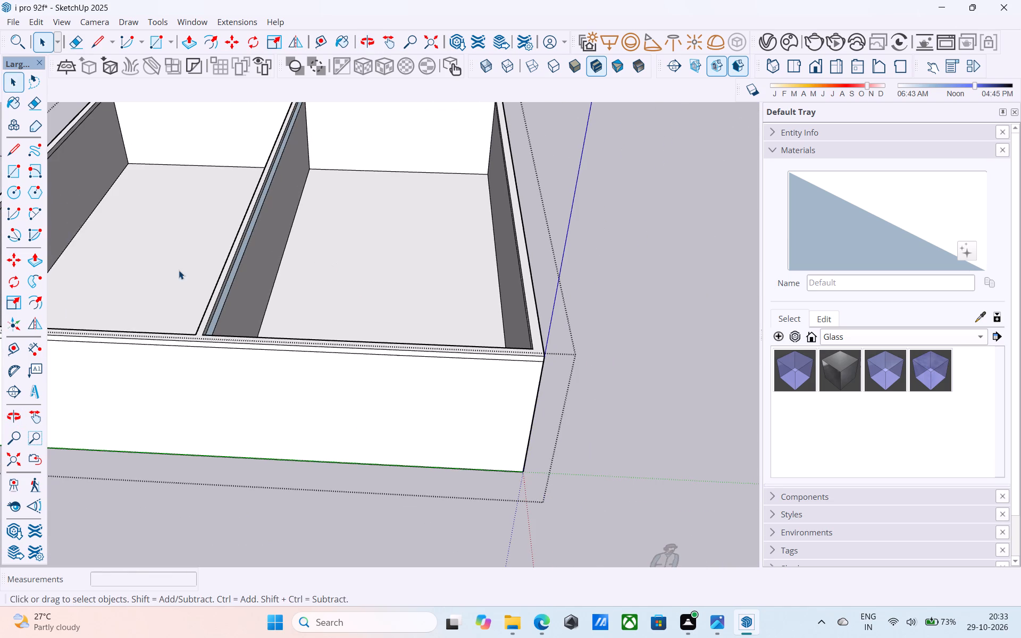
click(179, 271)
click(269, 276)
key(p)
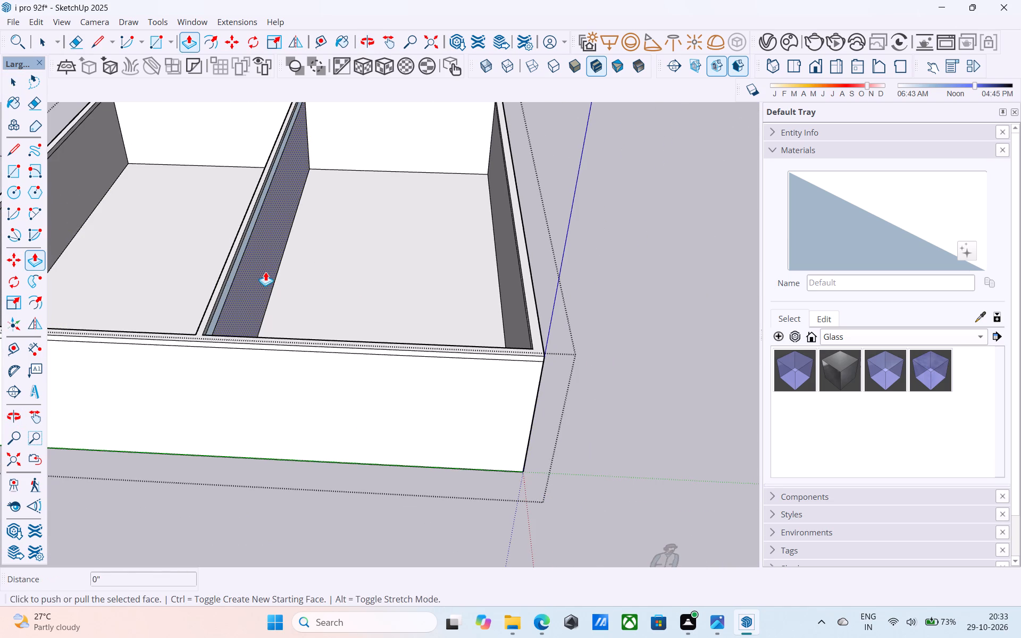
scroll(265, 272, up, 5)
click(261, 271)
click(241, 275)
scroll(241, 278, down, 3)
middle_drag(241, 283, 323, 264)
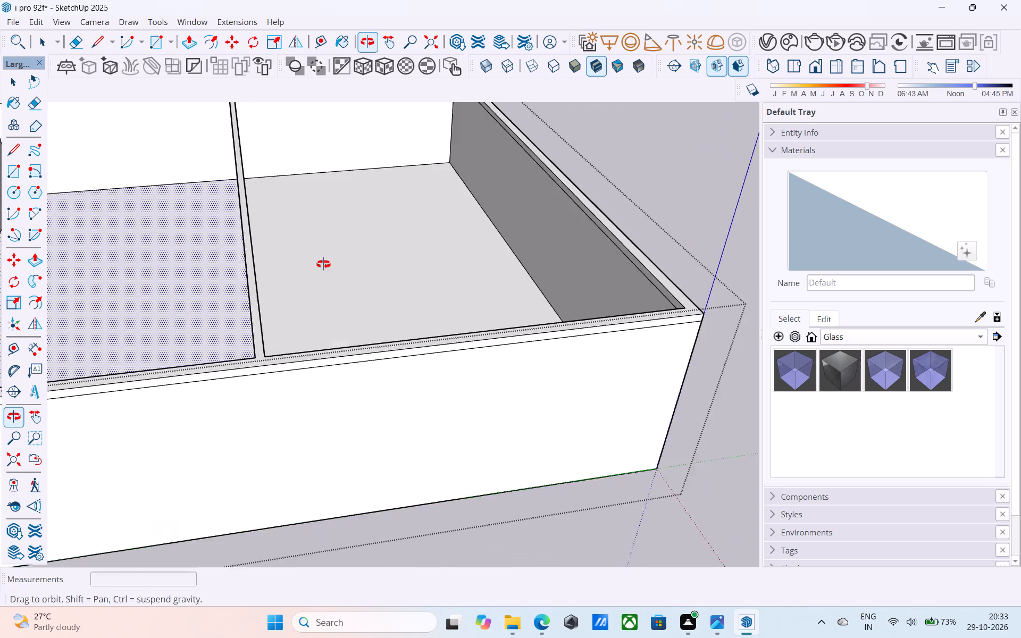
middle_drag(323, 264, 461, 247)
scroll(405, 287, down, 3)
middle_drag(324, 316, 734, 314)
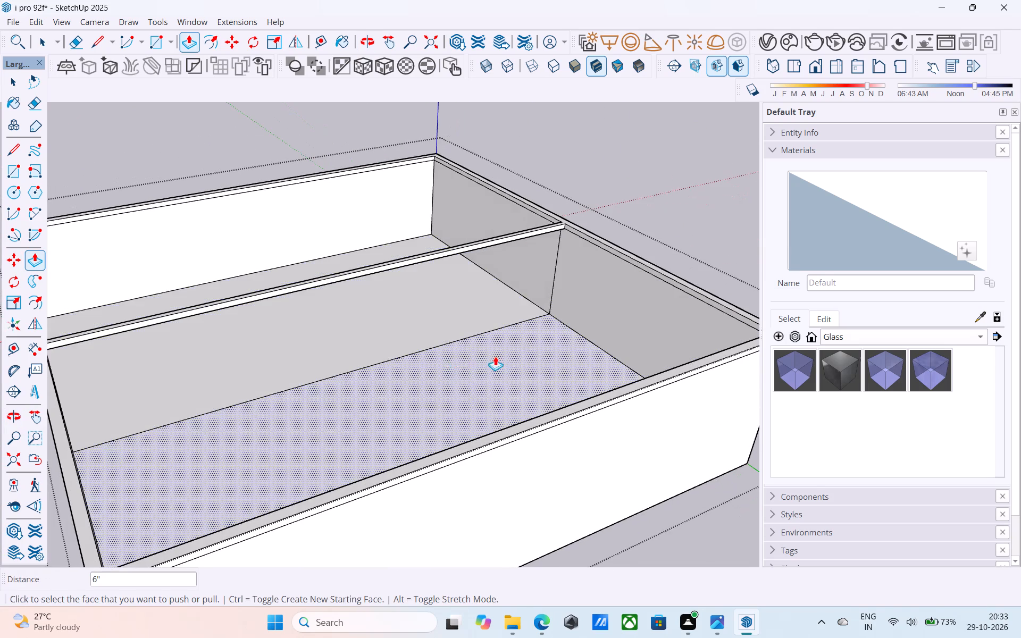
key(space)
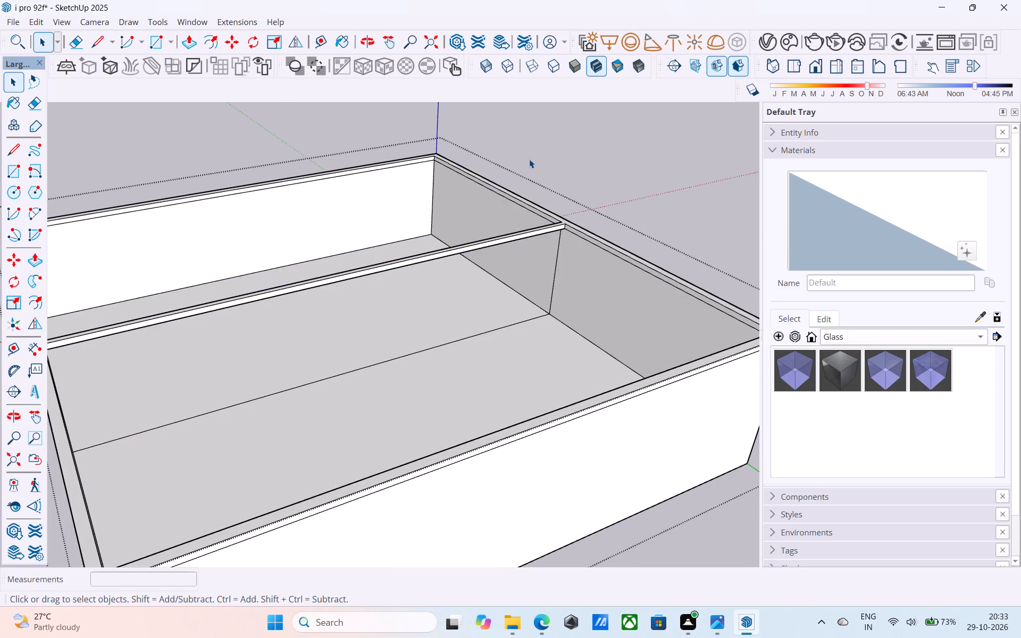
Examine the strip spanning the building at slab level, its wall joints and the floor beneath it from several sides.
scroll(538, 141, up, 6)
scroll(535, 142, down, 13)
middle_drag(404, 244, 625, 191)
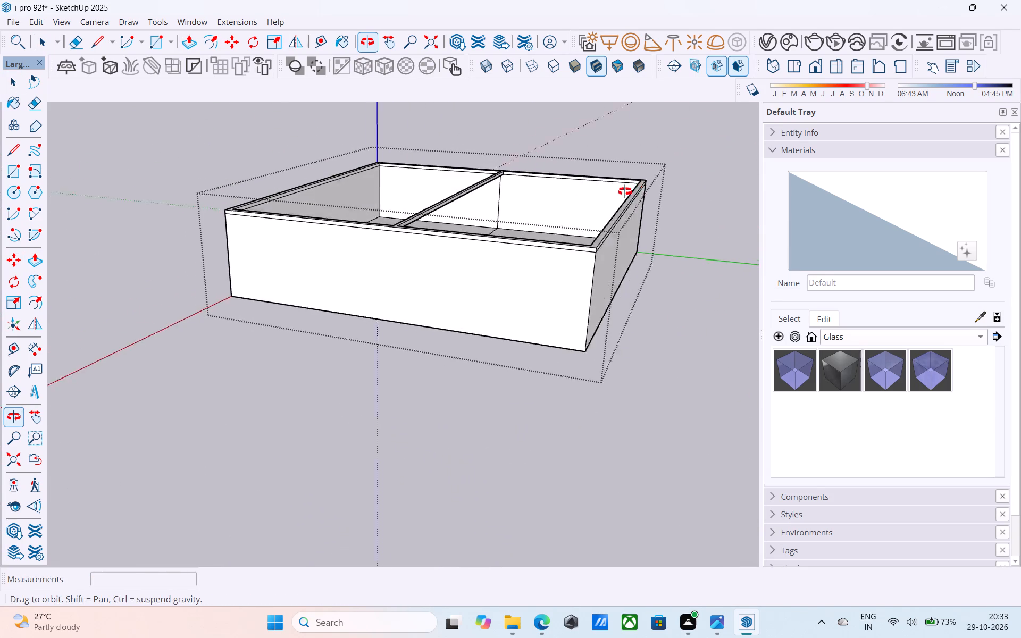
middle_drag(625, 191, 668, 179)
middle_drag(529, 309, 510, 394)
scroll(499, 249, up, 5)
scroll(470, 139, down, 3)
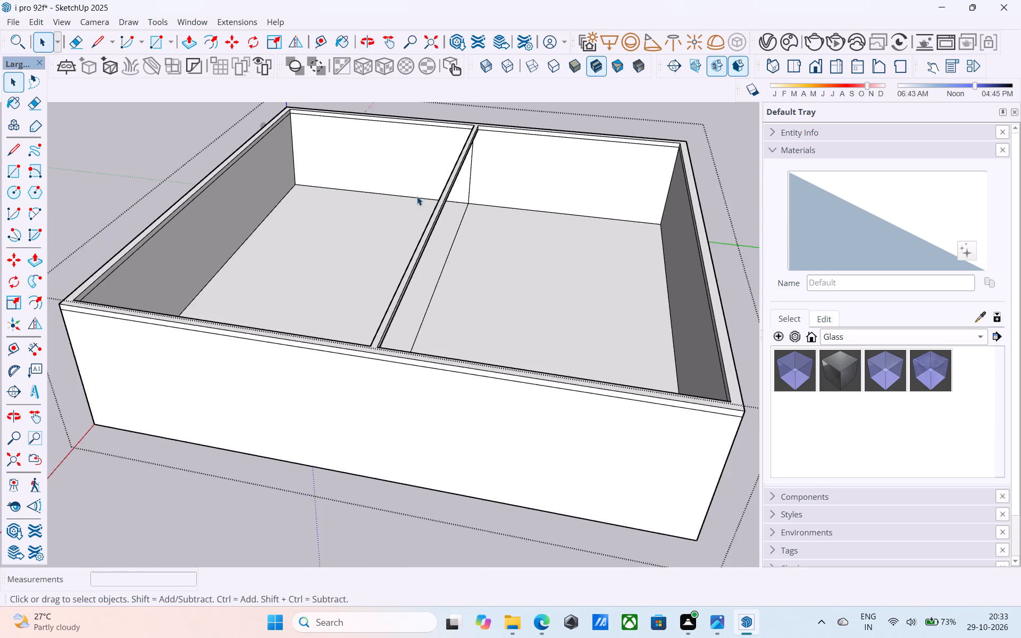
scroll(417, 196, down, 3)
scroll(290, 413, down, 4)
middle_drag(290, 413, 377, 377)
scroll(404, 222, up, 6)
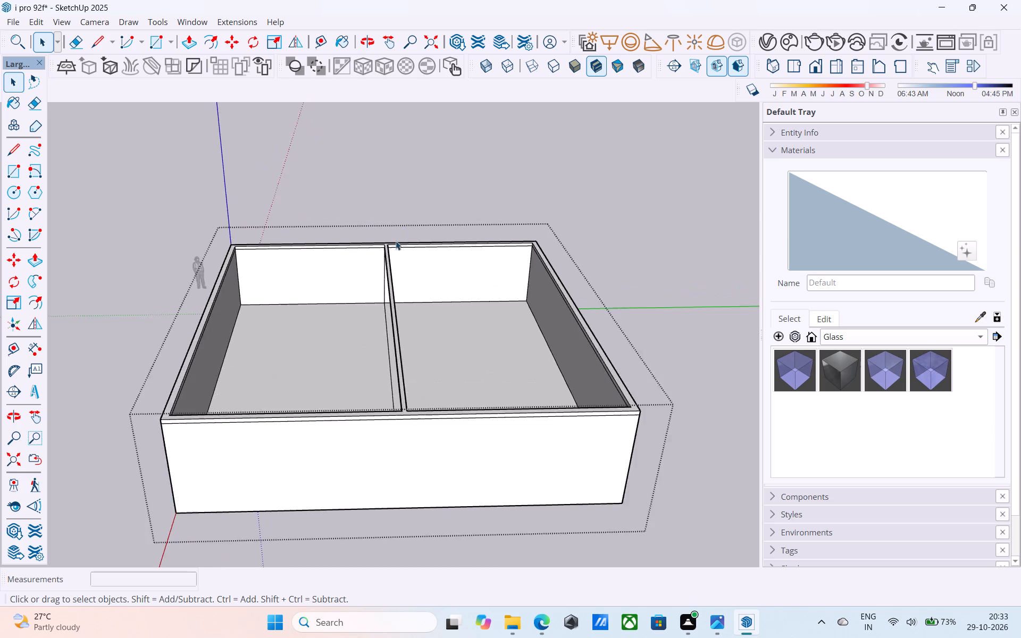
scroll(396, 241, up, 17)
middle_drag(366, 273, 399, 156)
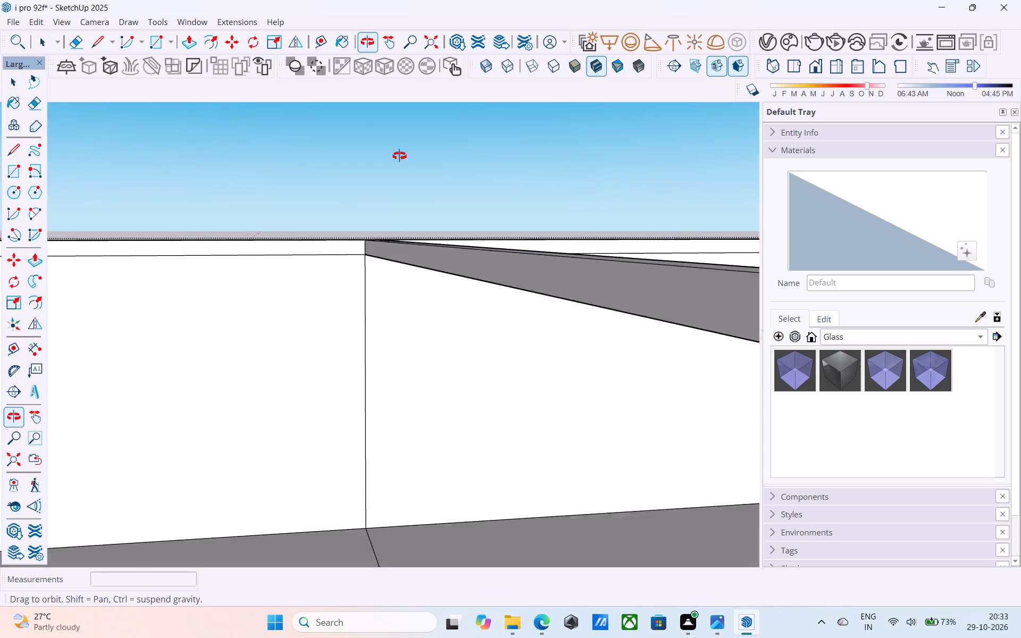
middle_drag(399, 156, 412, 182)
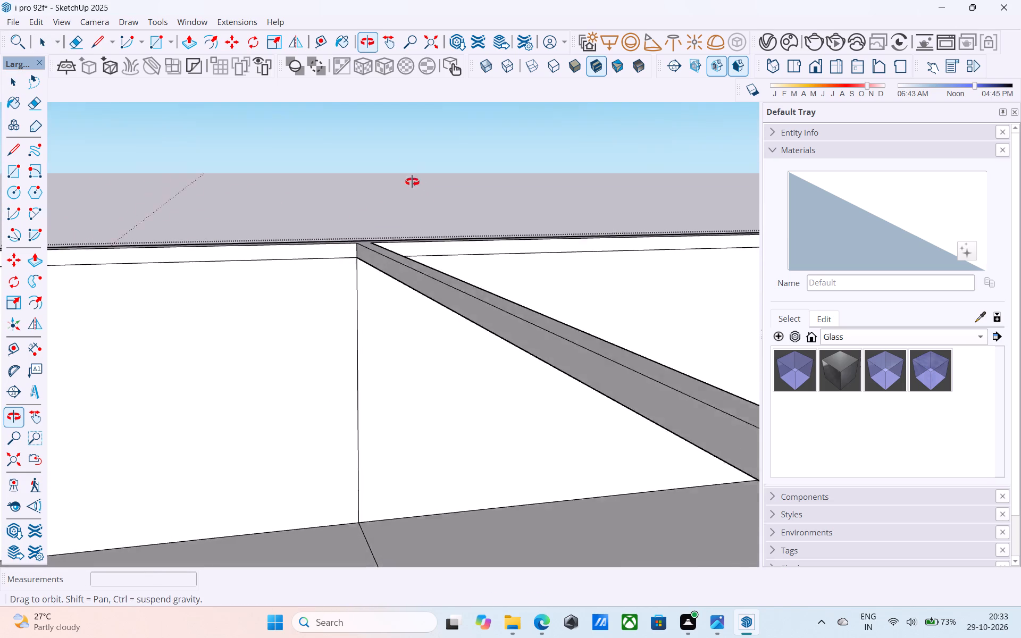
middle_drag(412, 182, 306, 248)
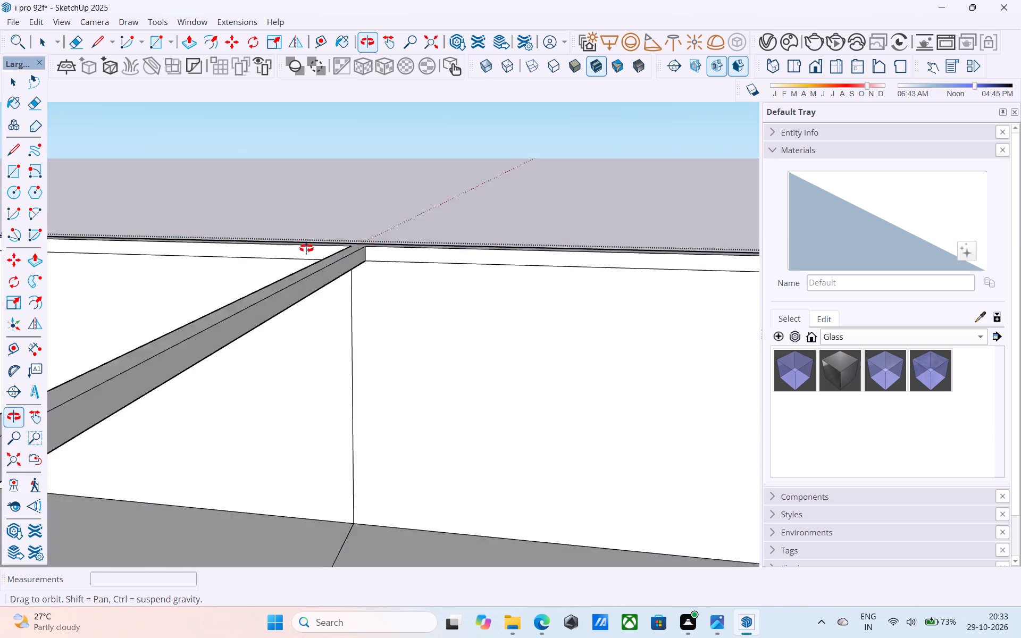
middle_drag(306, 248, 294, 161)
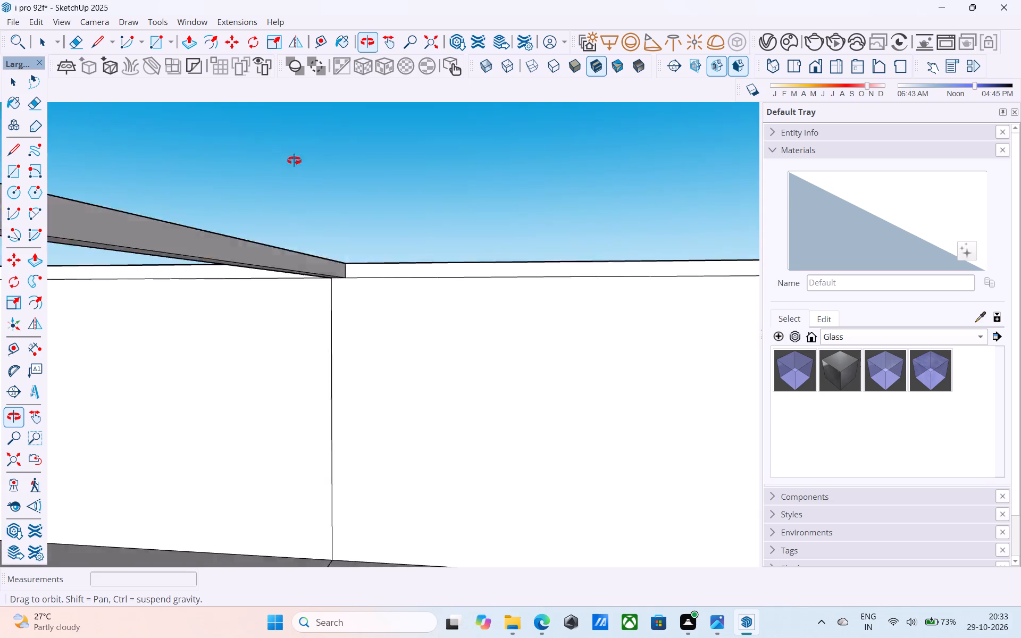
middle_drag(294, 161, 294, 240)
scroll(294, 240, down, 18)
middle_drag(369, 340, 538, 301)
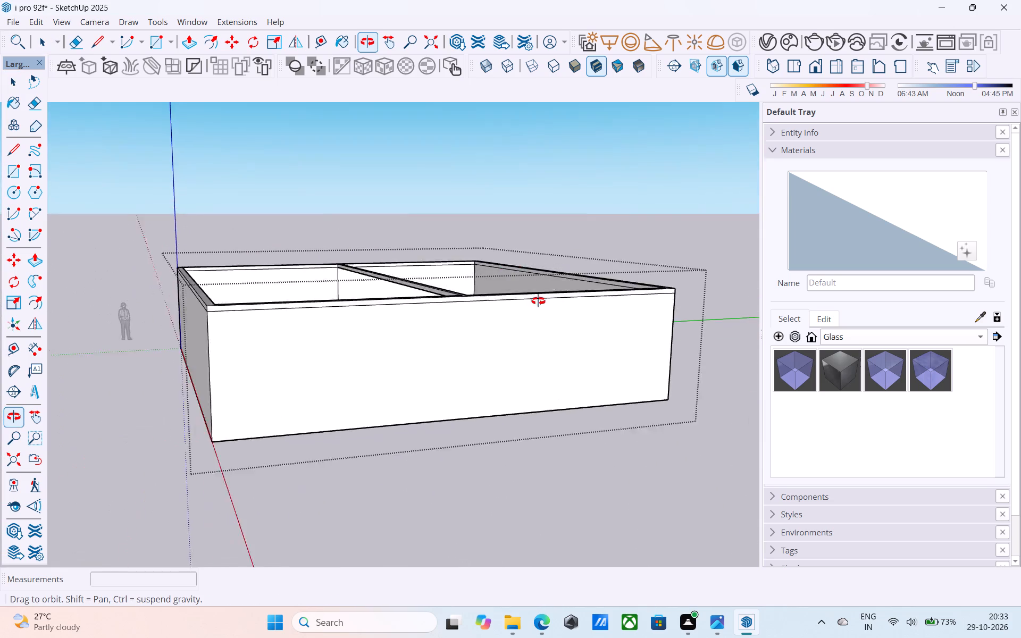
middle_drag(538, 301, 609, 484)
scroll(563, 467, up, 5)
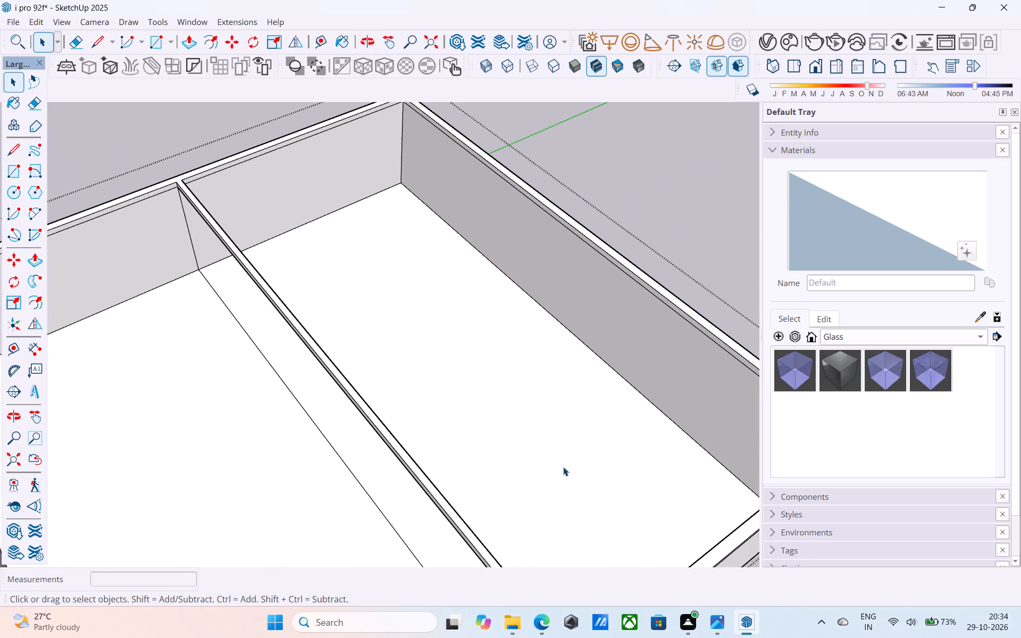
scroll(563, 467, up, 1)
middle_drag(553, 456, 487, 417)
scroll(509, 316, down, 5)
scroll(380, 392, up, 6)
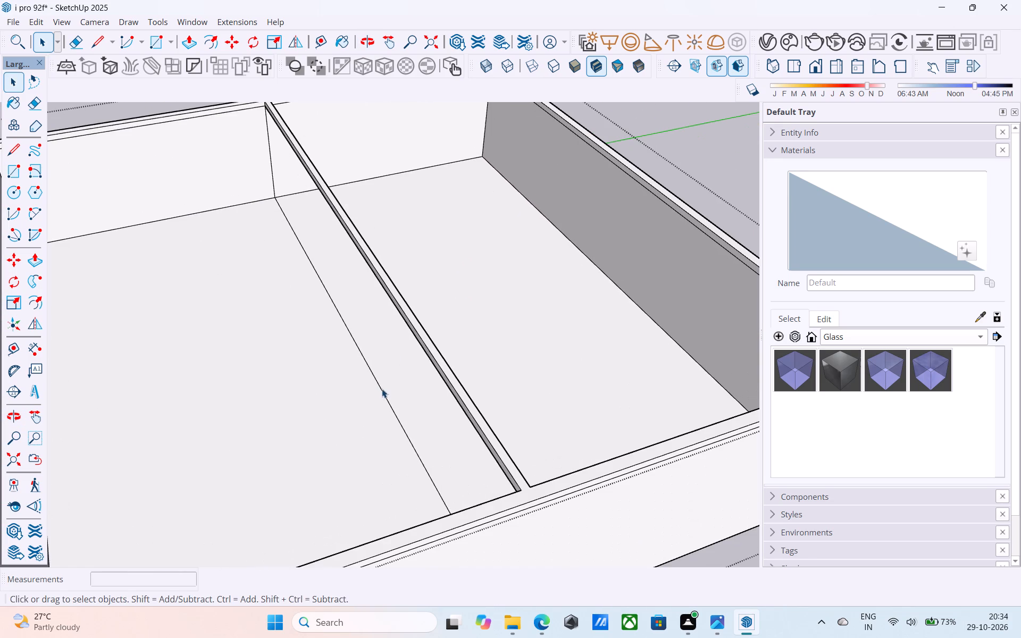
middle_drag(432, 360, 424, 316)
scroll(449, 279, down, 2)
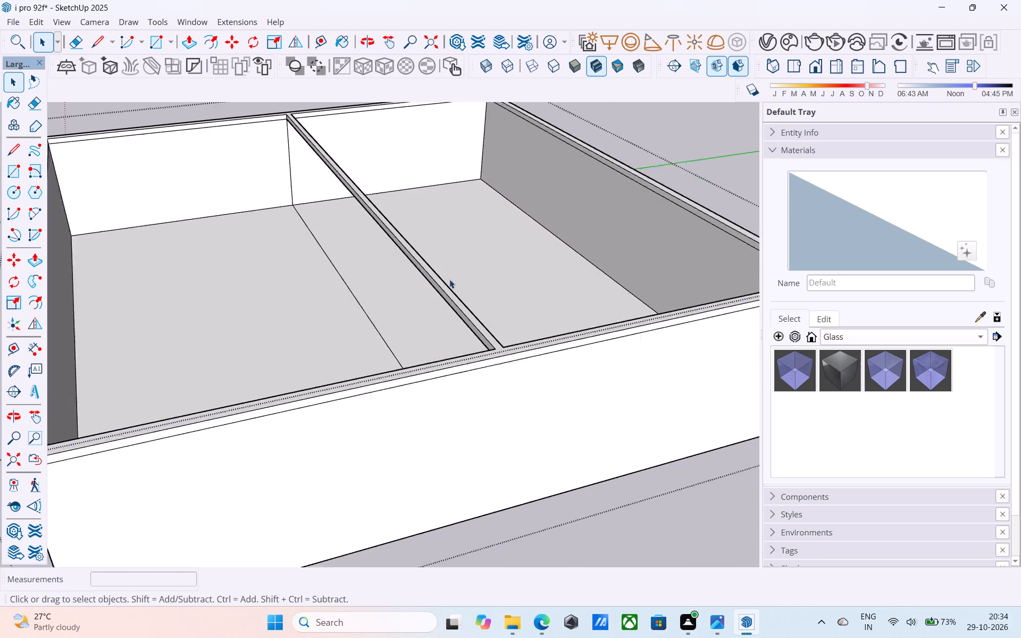
scroll(449, 279, down, 4)
middle_drag(388, 223, 425, 396)
middle_drag(428, 413, 526, 376)
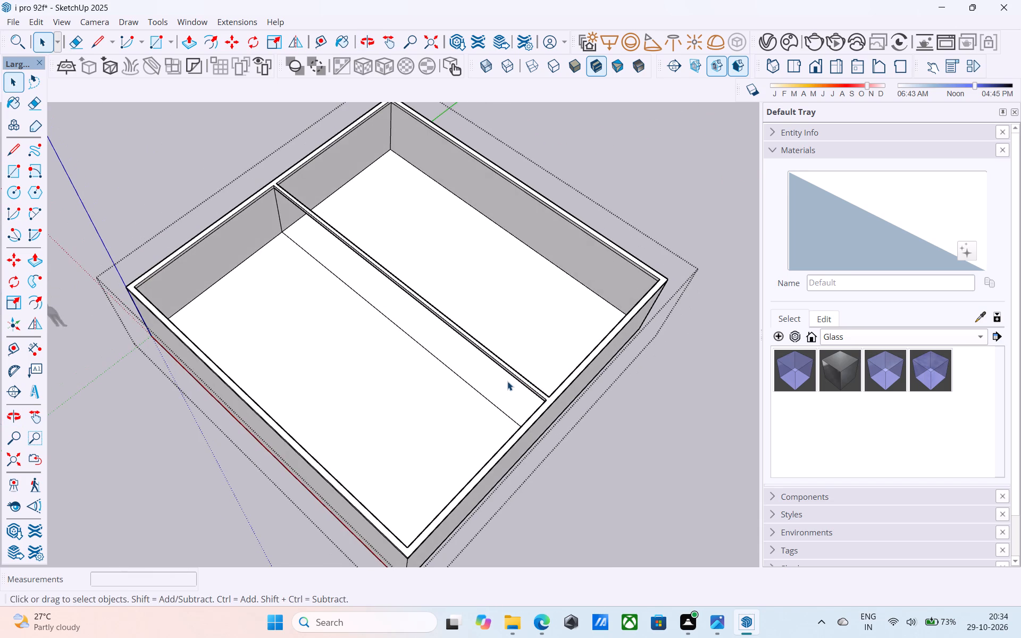
scroll(505, 381, up, 1)
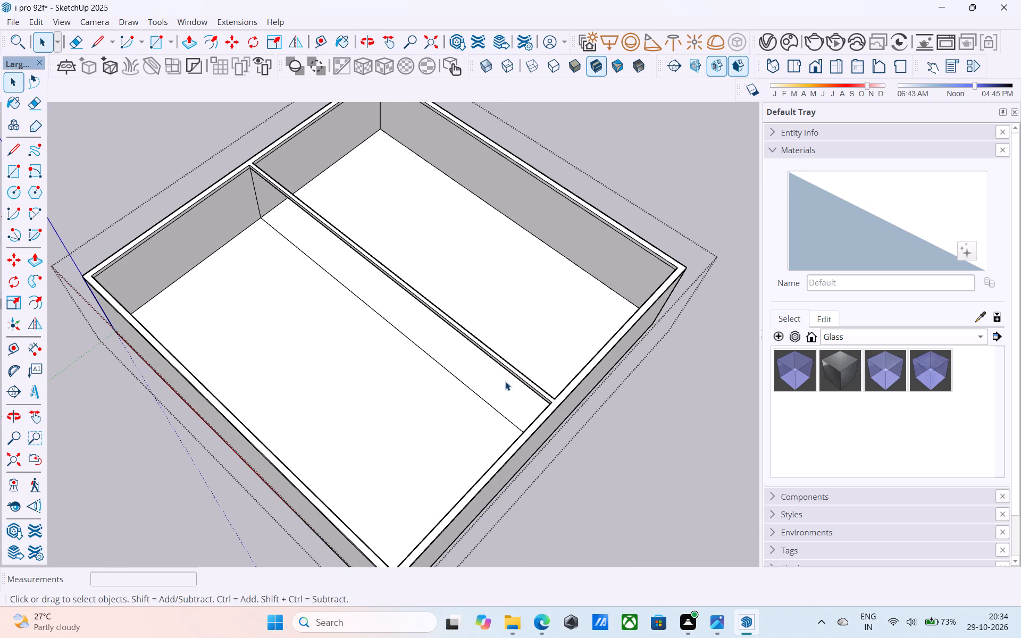
Place a guide 48' 6" from the inner floor edge of the side wall opposite the green axis, along the green-axis wall's inner base.
key(t)
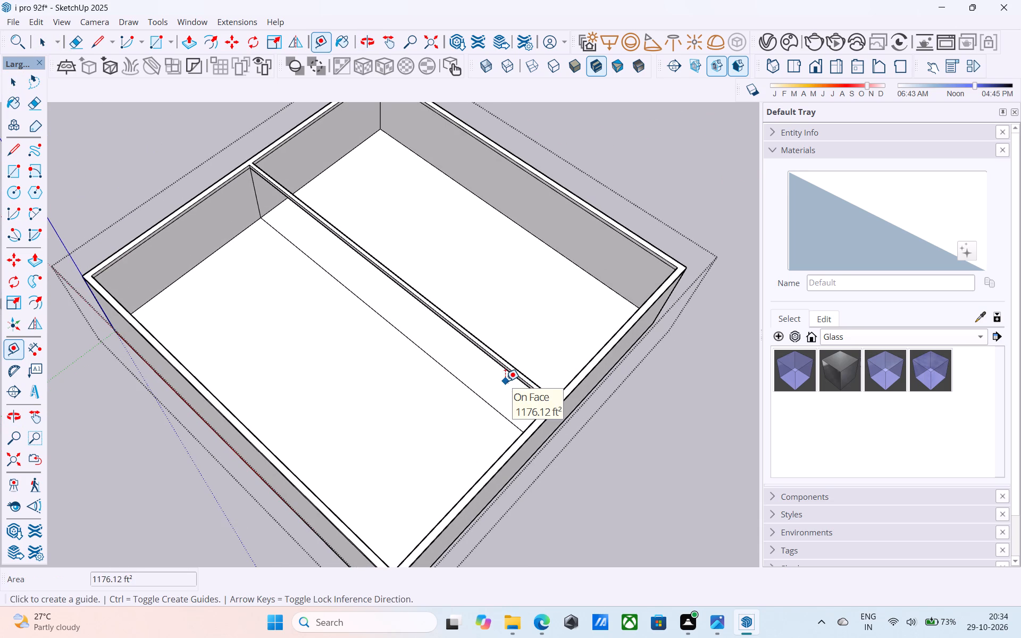
scroll(505, 381, down, 4)
middle_drag(506, 385, 832, 466)
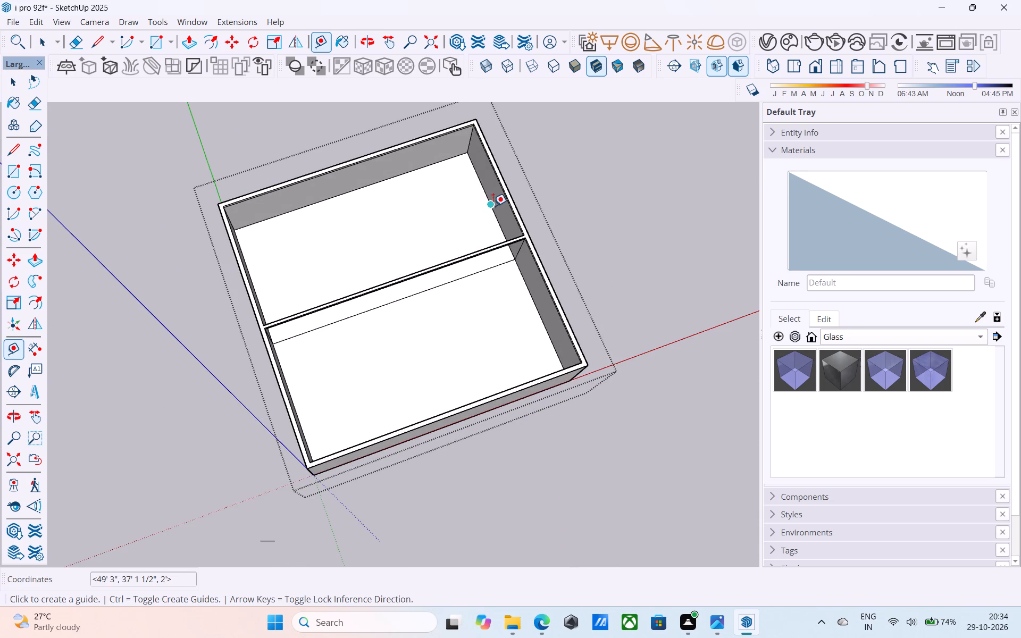
click(493, 206)
scroll(497, 212, down, 4)
middle_drag(534, 311, 436, 324)
scroll(385, 258, up, 6)
middle_drag(361, 242, 219, 226)
scroll(385, 289, up, 6)
click(365, 242)
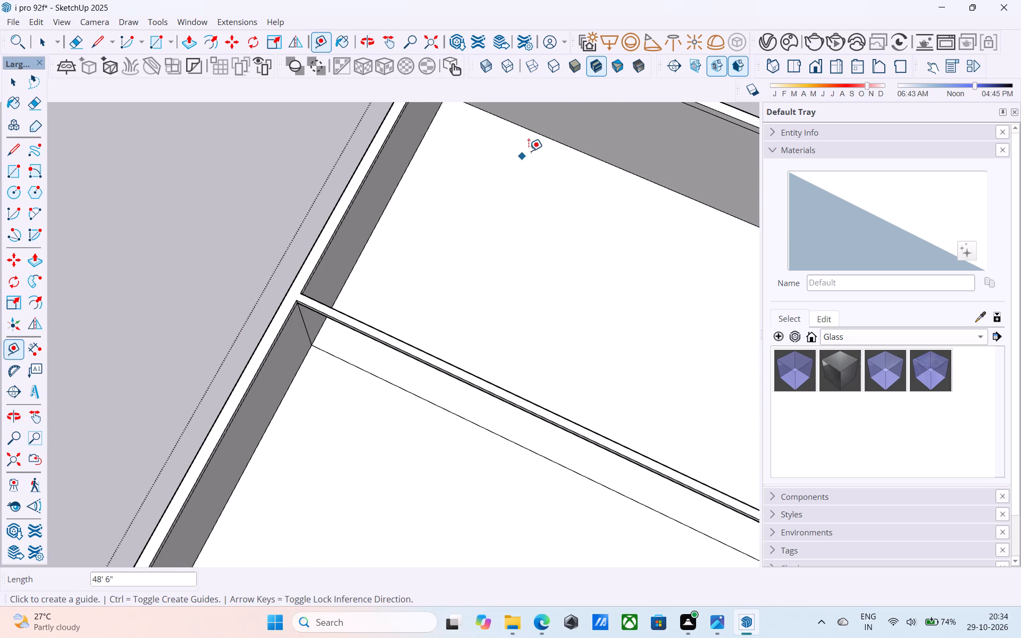
Place a guide parallel to the green axis, from that same side wall's floor edge to the midpoint of the far wall's floor edge.
scroll(372, 361, down, 9)
middle_drag(364, 366, 393, 340)
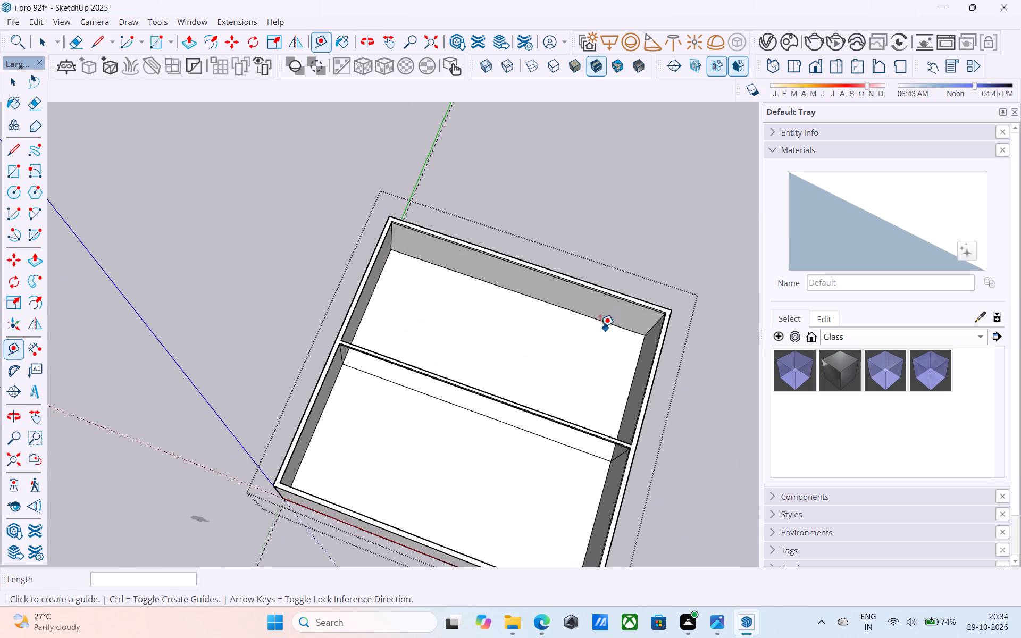
click(627, 383)
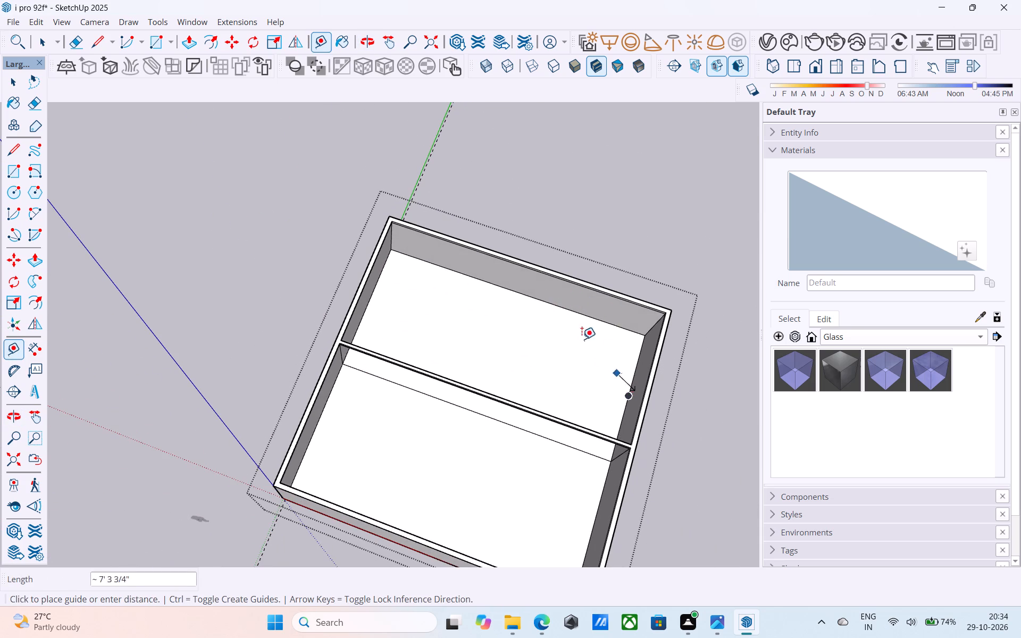
key(t)
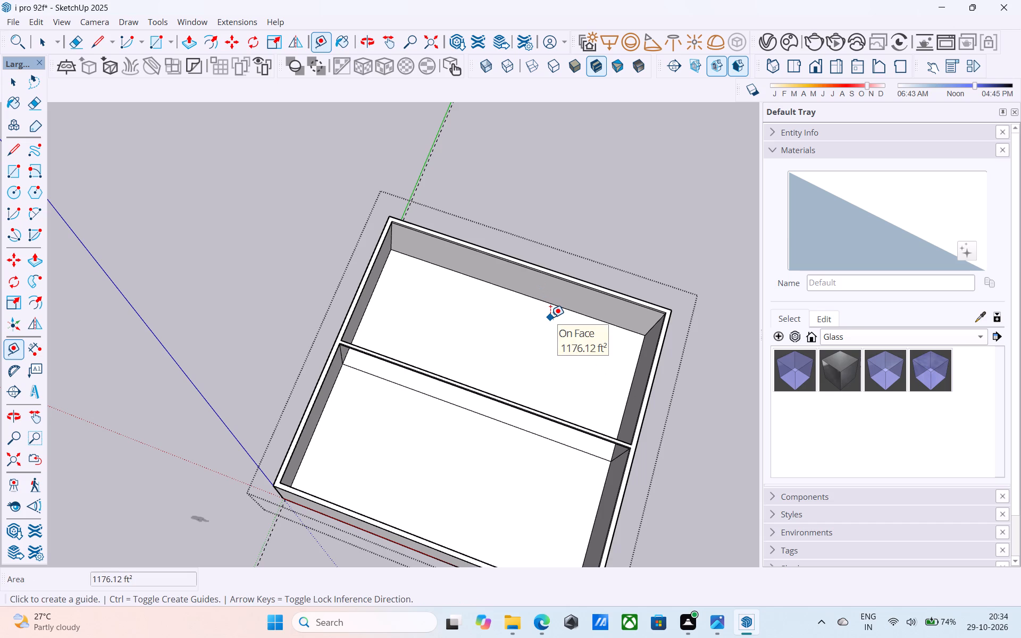
middle_drag(555, 354, 681, 390)
scroll(626, 346, up, 5)
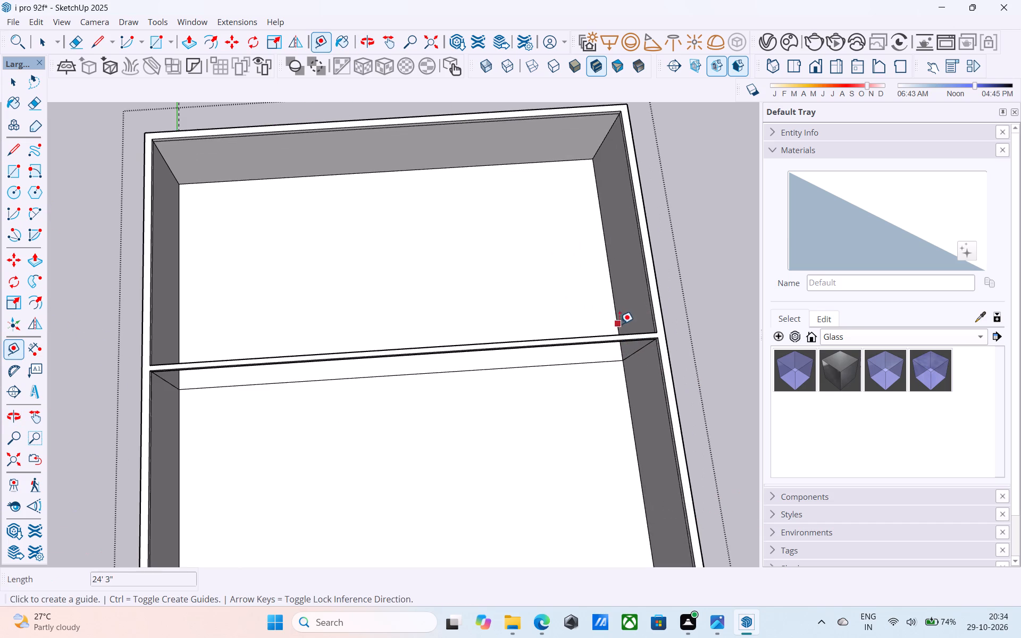
click(614, 316)
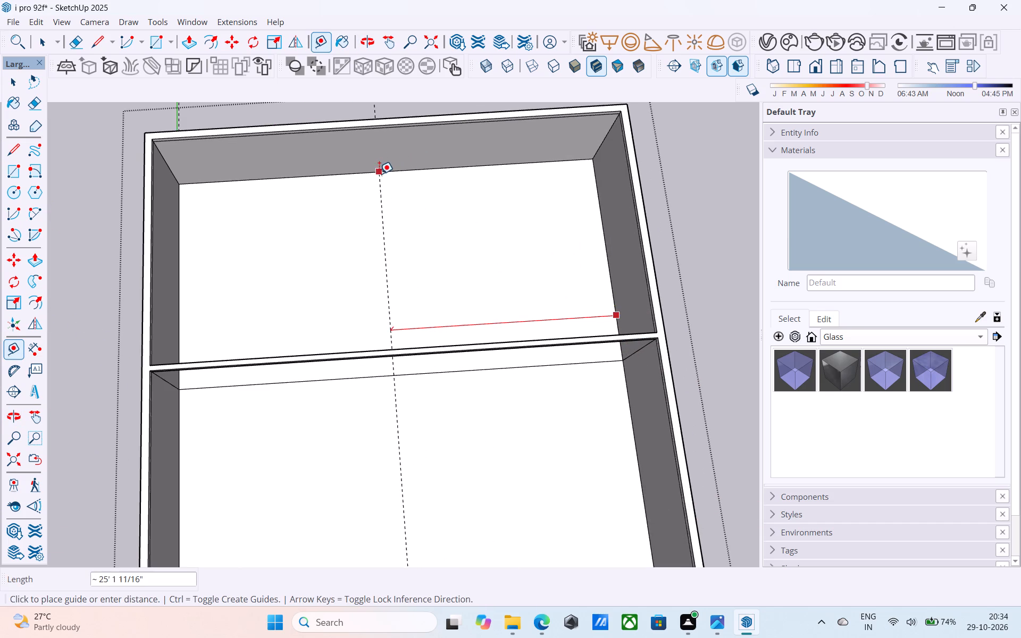
click(384, 173)
Place a guide parallel to the red axis, 24' 3" from the origin-side wall's inner floor edge, on the partition's base line.
scroll(405, 261, down, 5)
middle_drag(383, 312, 359, 248)
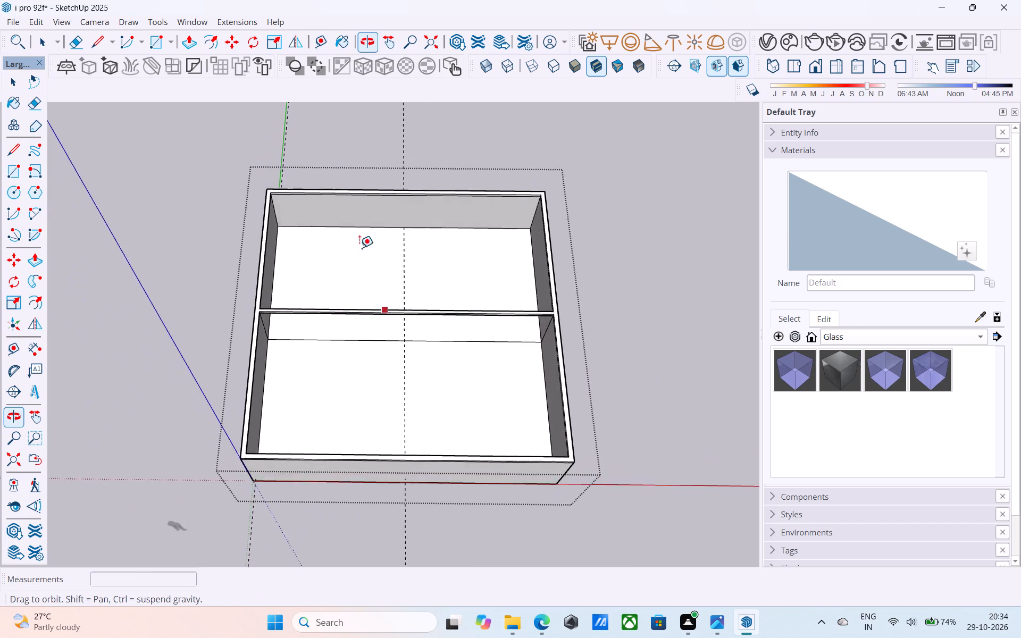
middle_drag(359, 248, 359, 247)
scroll(283, 371, up, 7)
scroll(370, 358, down, 5)
middle_drag(447, 434, 363, 456)
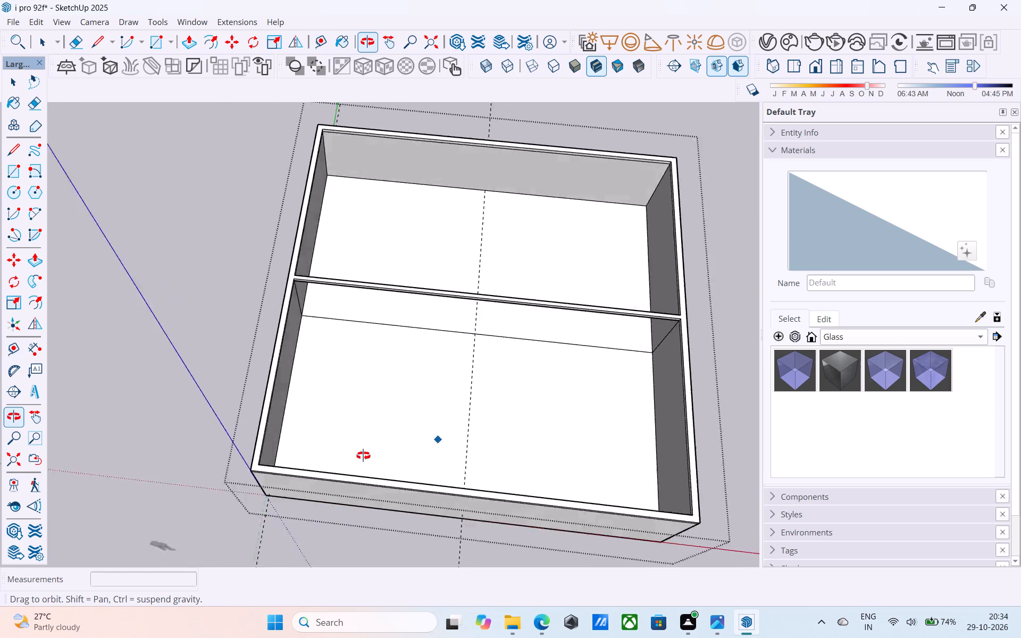
middle_drag(363, 456, 80, 489)
middle_drag(315, 409, 195, 288)
scroll(195, 362, up, 4)
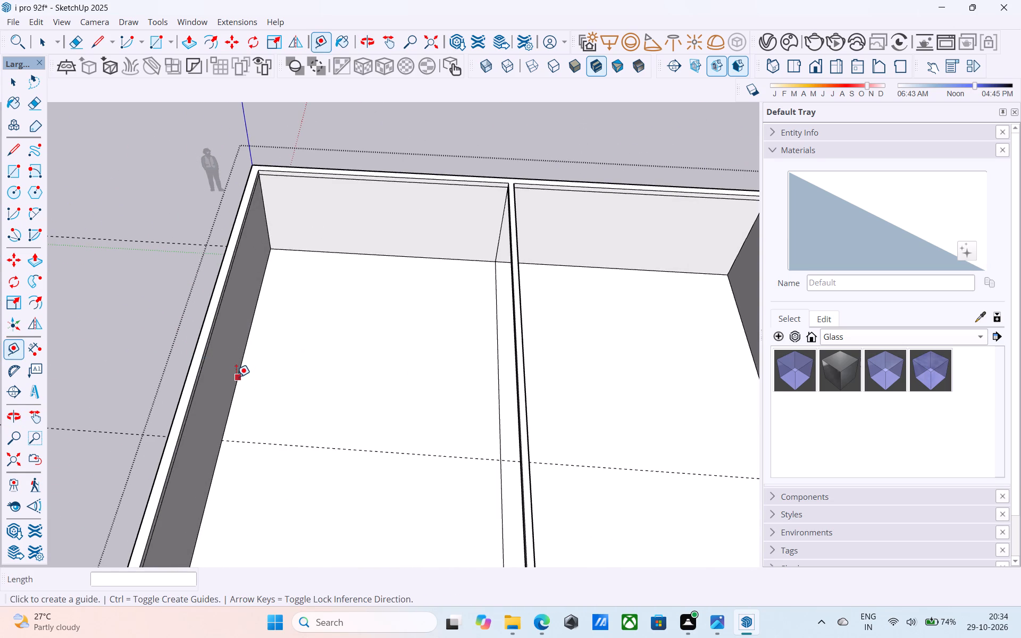
click(236, 377)
click(501, 425)
Examine the guides crossing the floor, the two bays and the strip between them from several sides.
scroll(487, 423, down, 12)
middle_drag(466, 434, 510, 169)
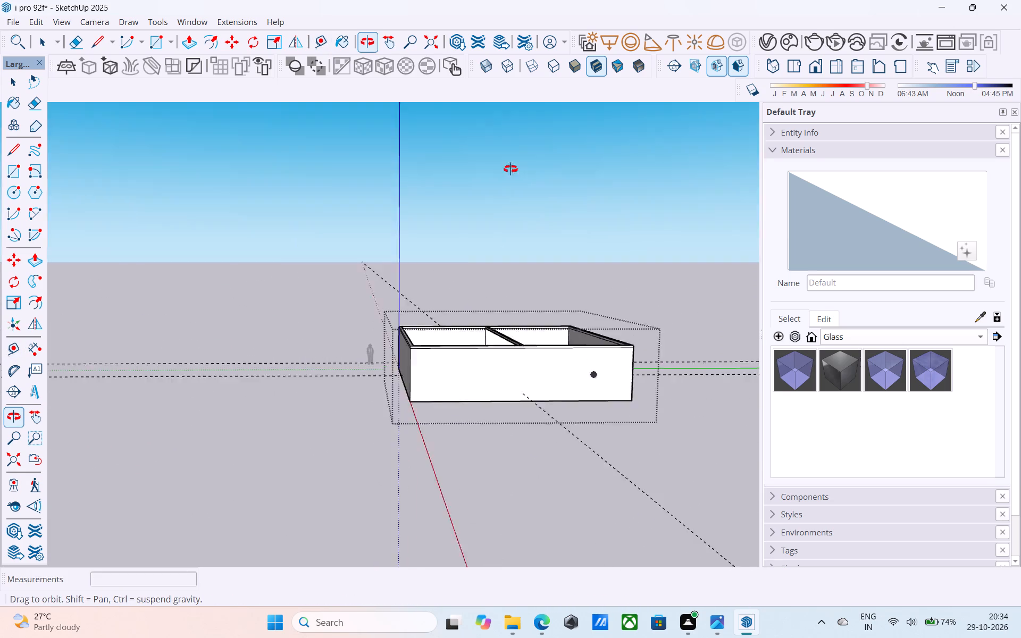
middle_drag(510, 169, 516, 152)
middle_drag(518, 460, 539, 595)
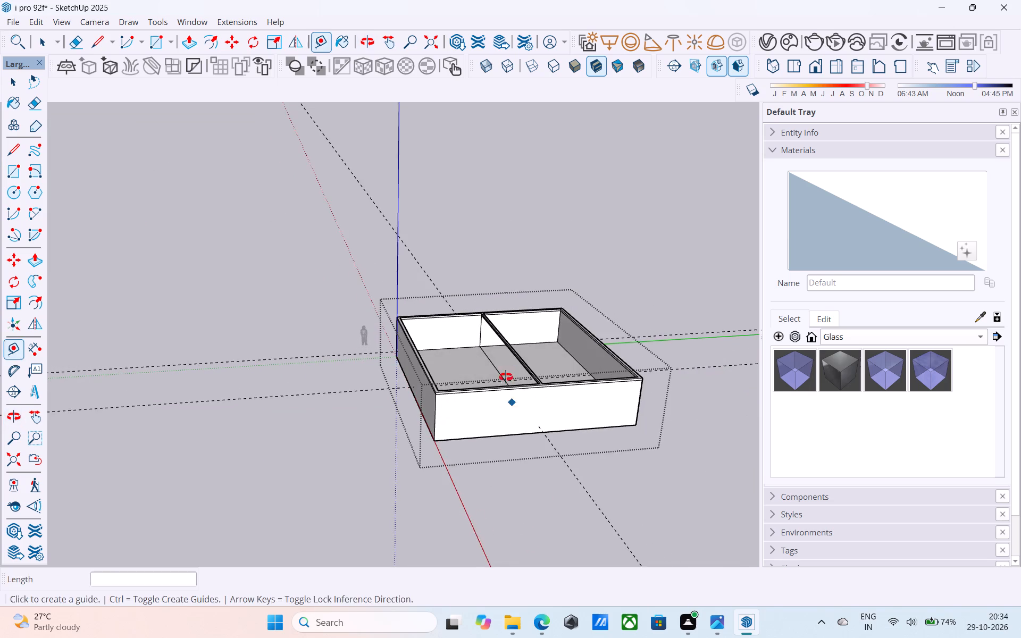
middle_drag(506, 377, 519, 460)
scroll(567, 386, up, 4)
middle_drag(559, 367, 561, 360)
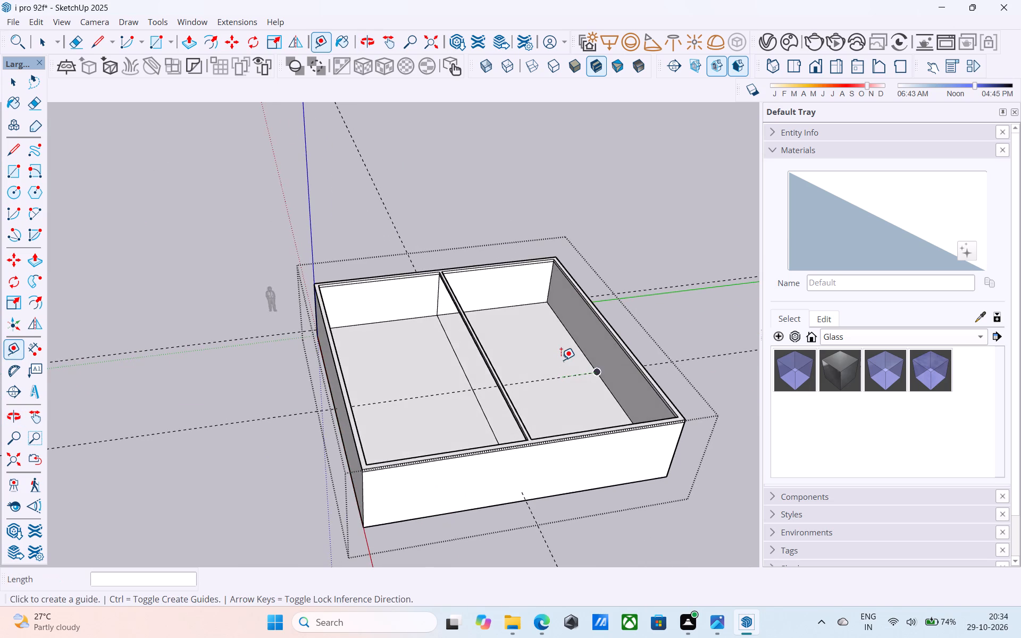
scroll(560, 353, up, 4)
key(space)
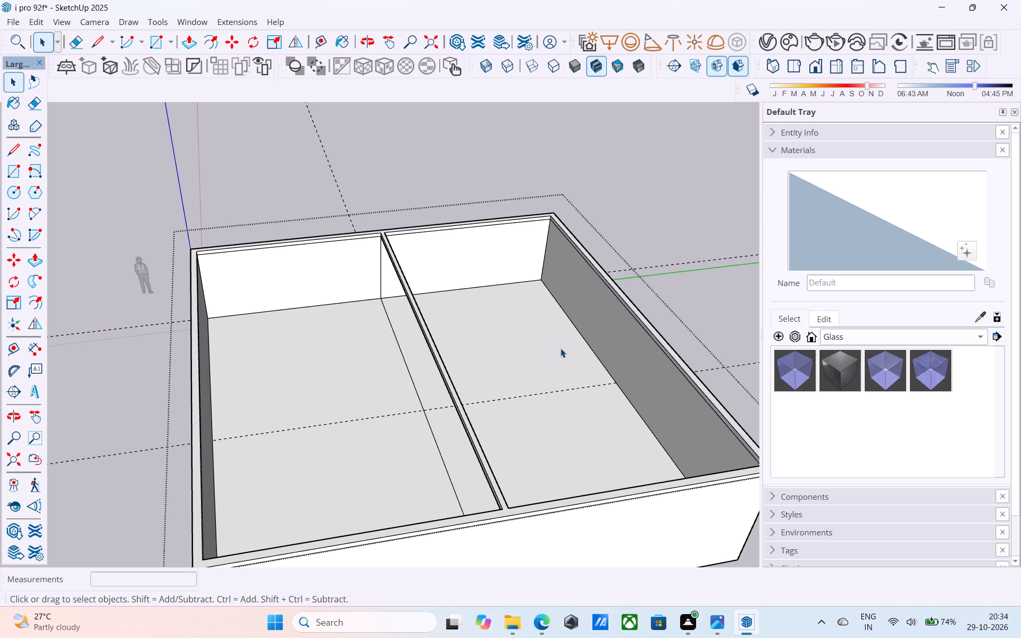
scroll(560, 348, up, 5)
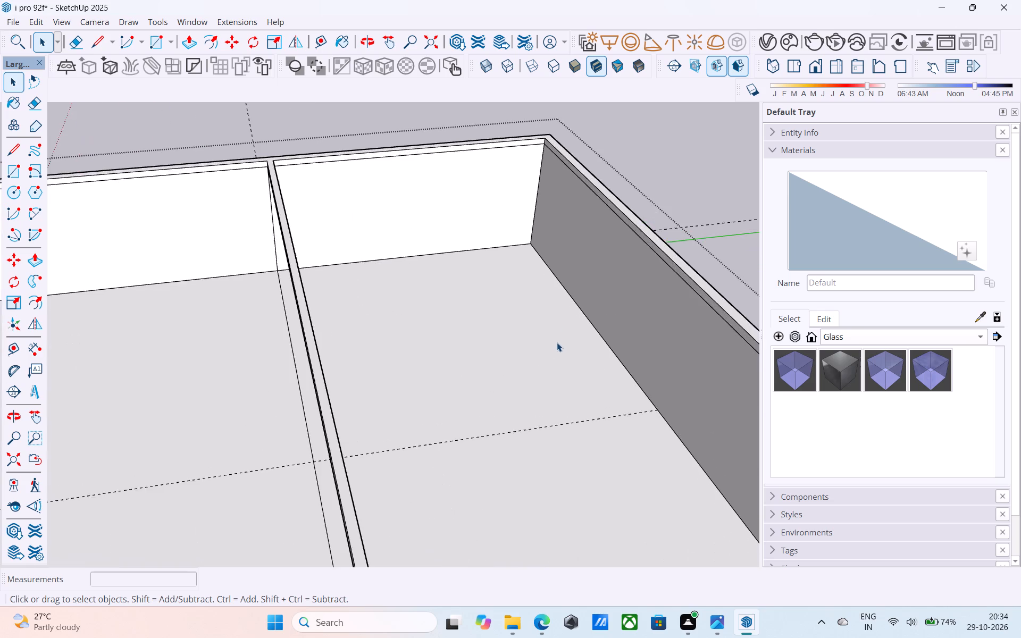
scroll(558, 340, down, 5)
middle_drag(547, 354, 327, 322)
scroll(326, 325, down, 1)
middle_drag(325, 325, 408, 345)
scroll(428, 271, down, 5)
middle_drag(413, 304, 411, 415)
scroll(411, 271, down, 4)
middle_drag(398, 348, 442, 309)
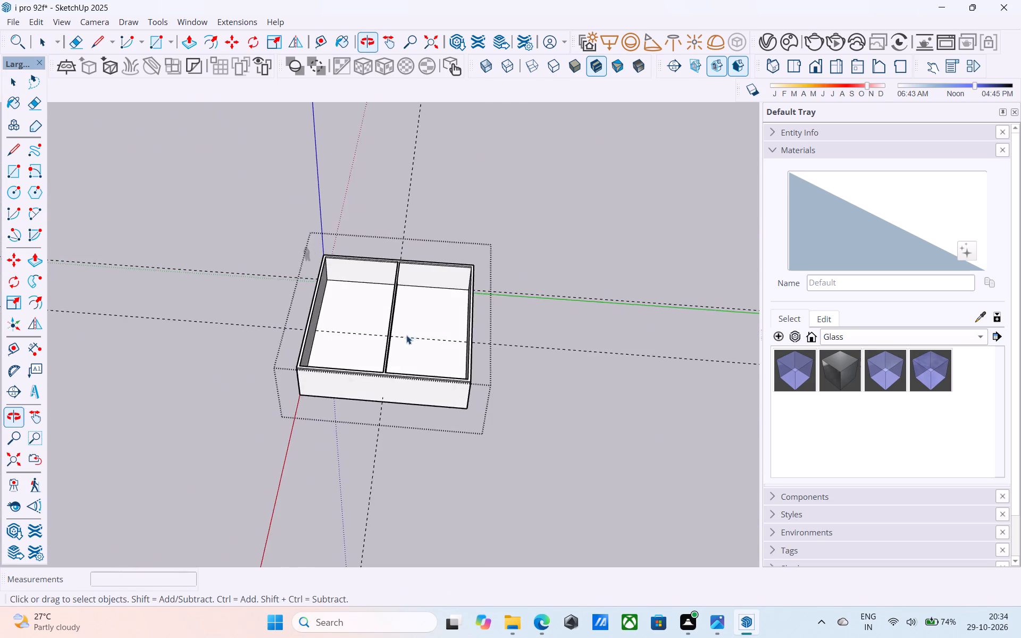
scroll(412, 326, up, 6)
middle_drag(437, 299, 624, 186)
middle_drag(456, 313, 510, 342)
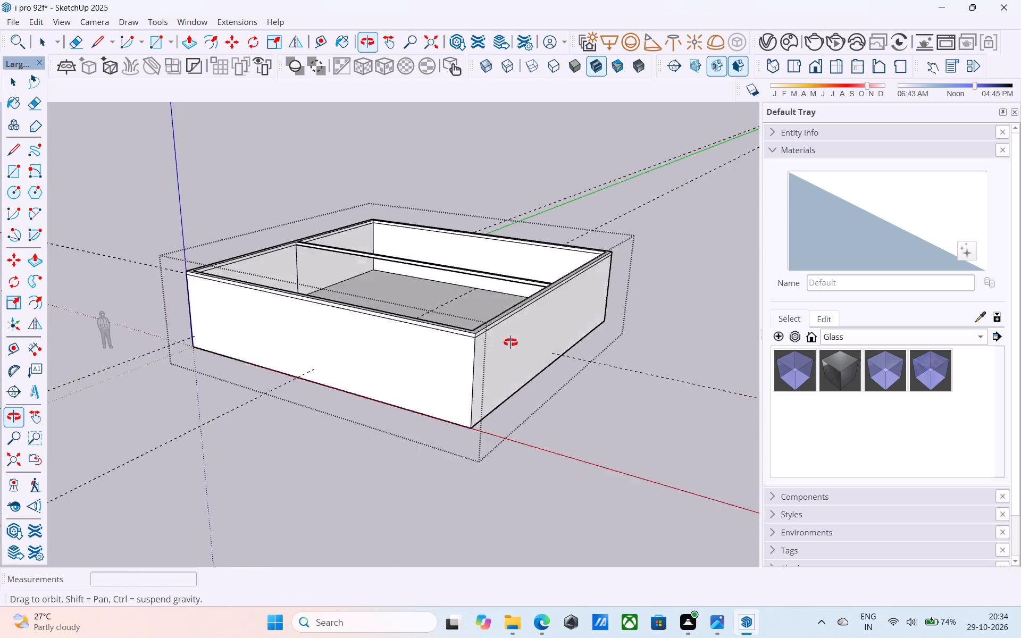
middle_drag(510, 342, 507, 349)
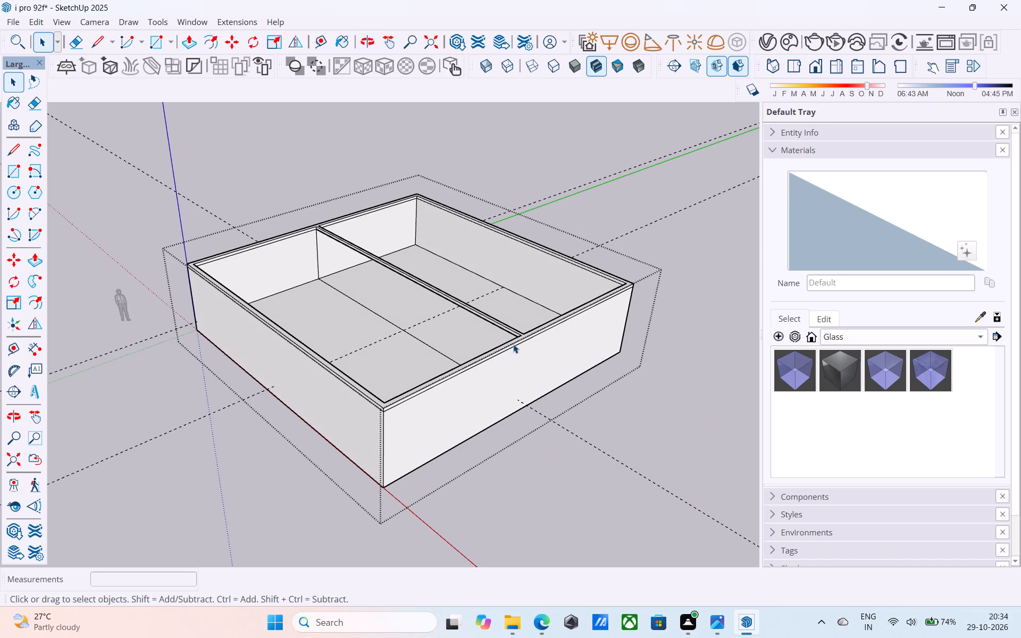
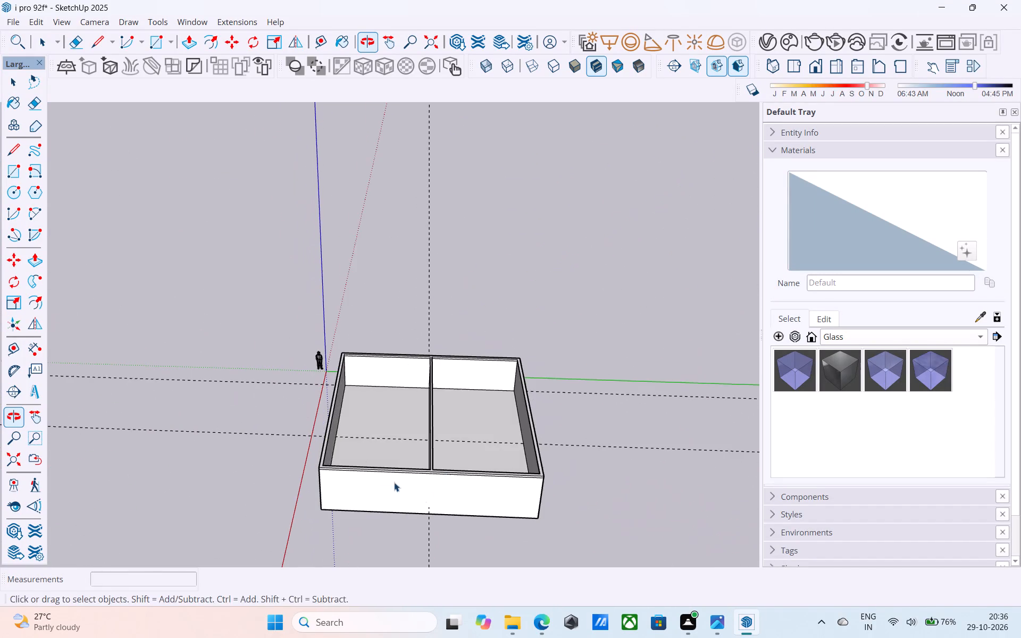
Push/Pull the underside face of the narrow beam between the two bays down towards the floor.
middle_drag(428, 487, 535, 434)
scroll(535, 434, up, 1)
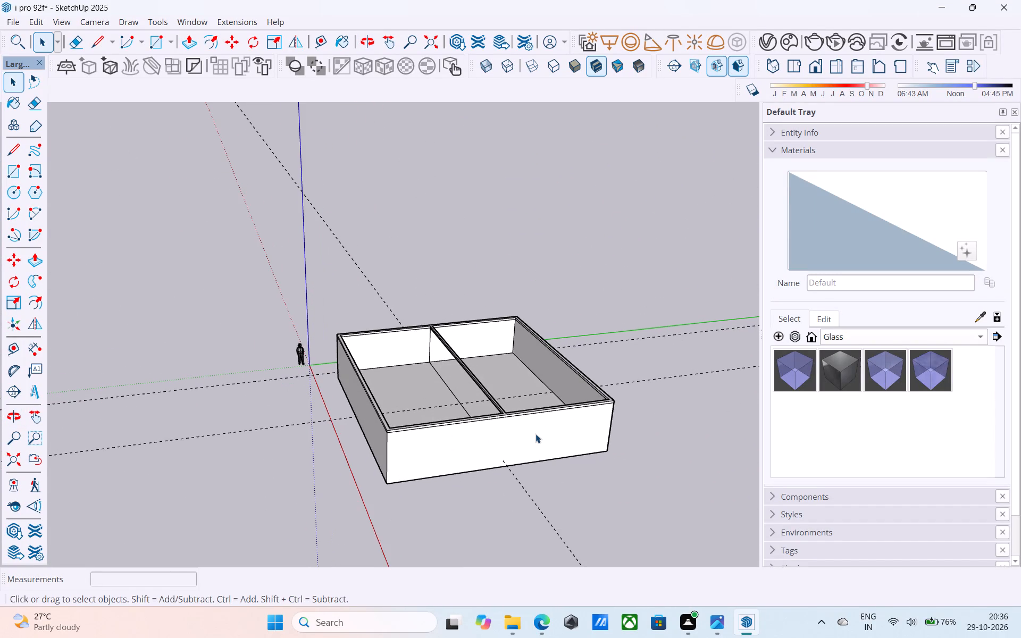
middle_drag(535, 434, 589, 387)
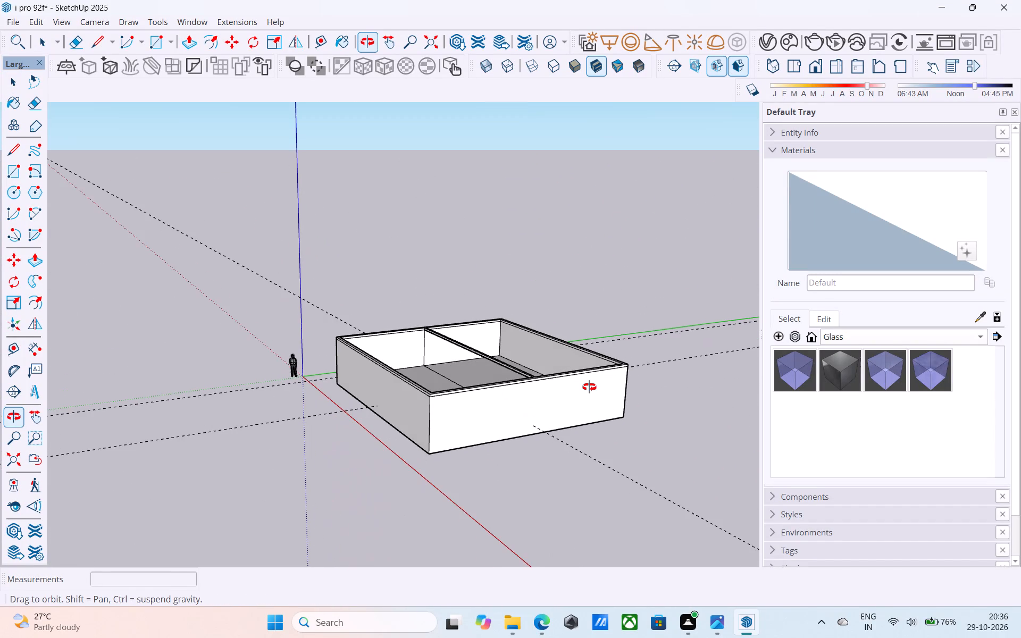
middle_drag(589, 387, 617, 476)
scroll(545, 417, up, 9)
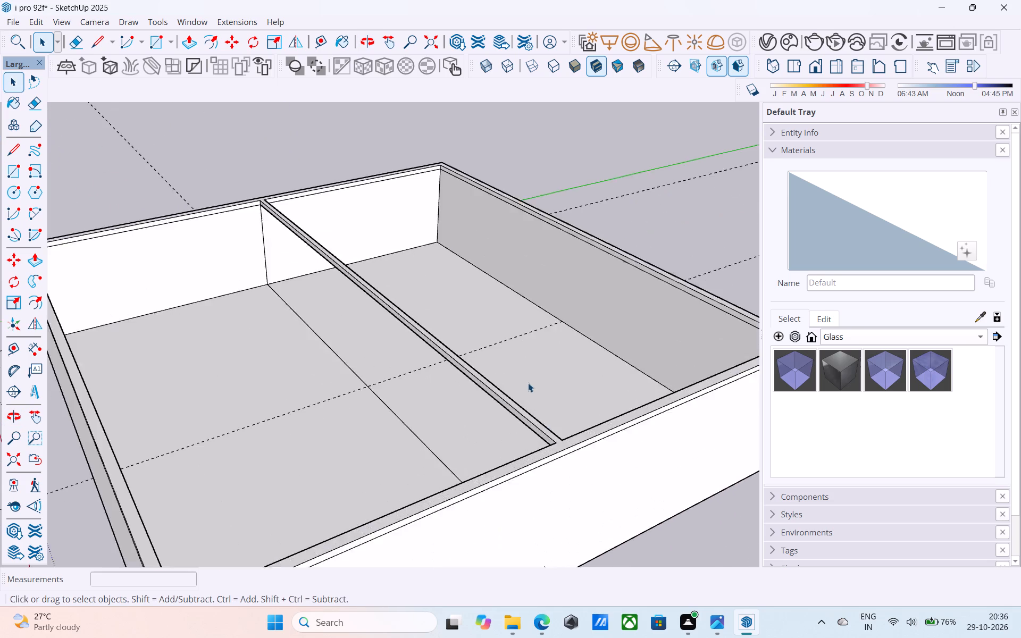
scroll(528, 383, up, 10)
shift+middle_drag(492, 409, 743, 369)
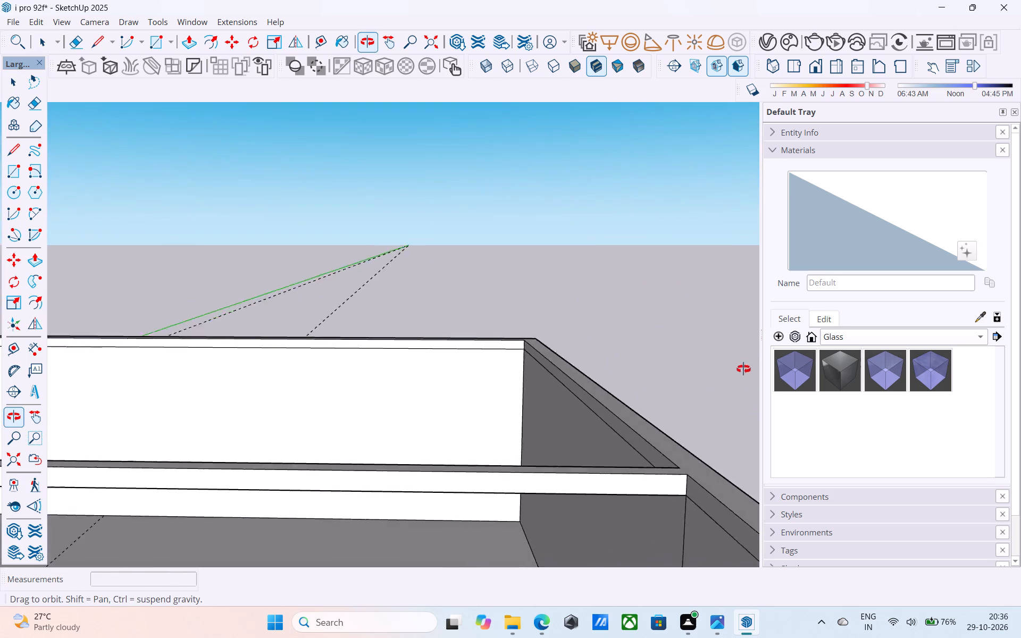
shift+middle_drag(743, 369, 950, 275)
middle_drag(437, 522, 507, 467)
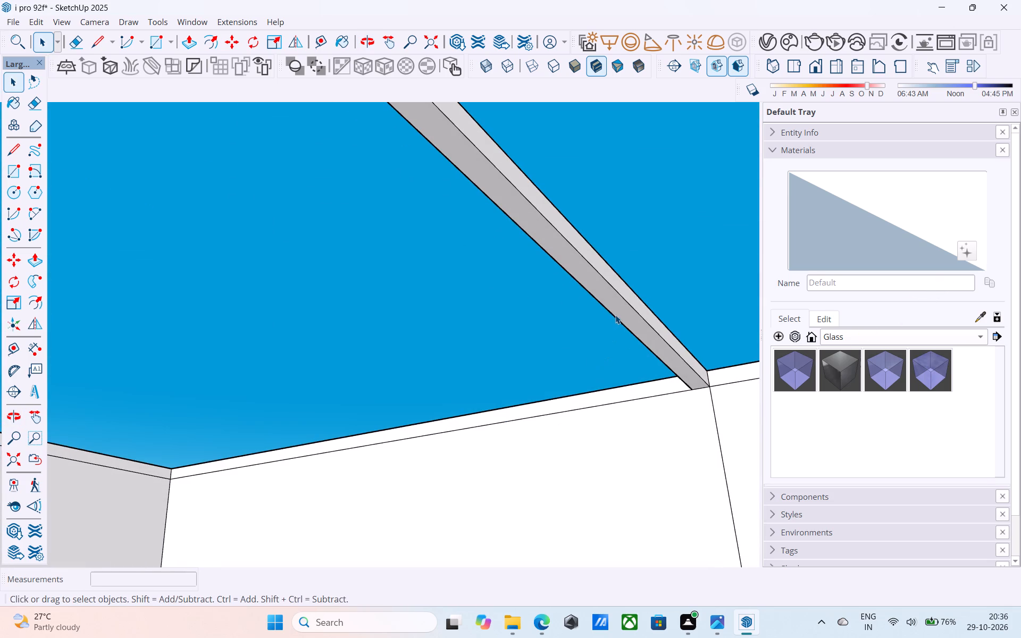
click(619, 309)
double_click(619, 309)
click(618, 307)
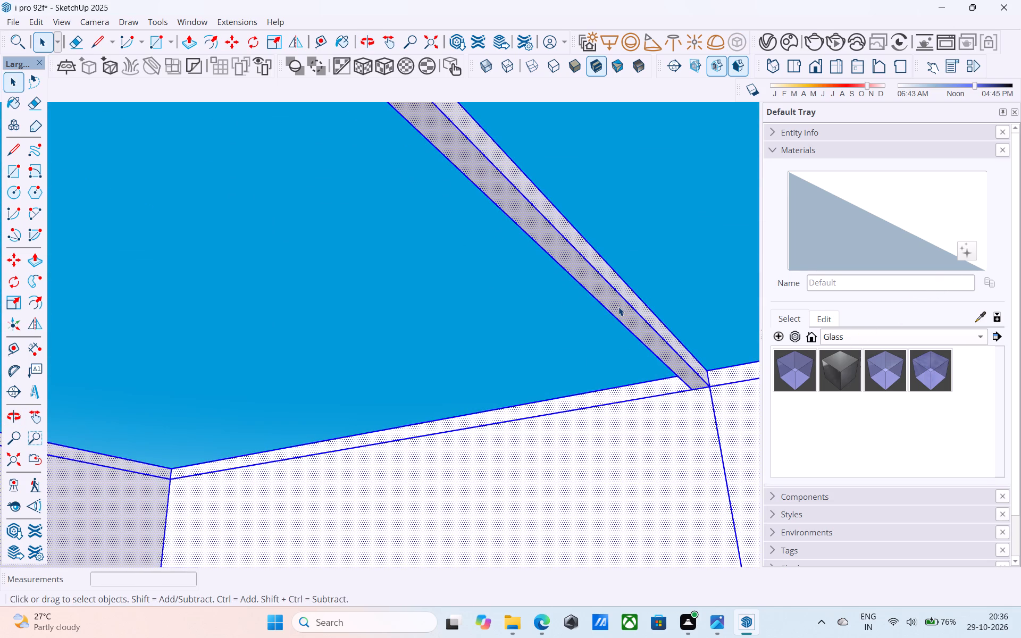
click(613, 310)
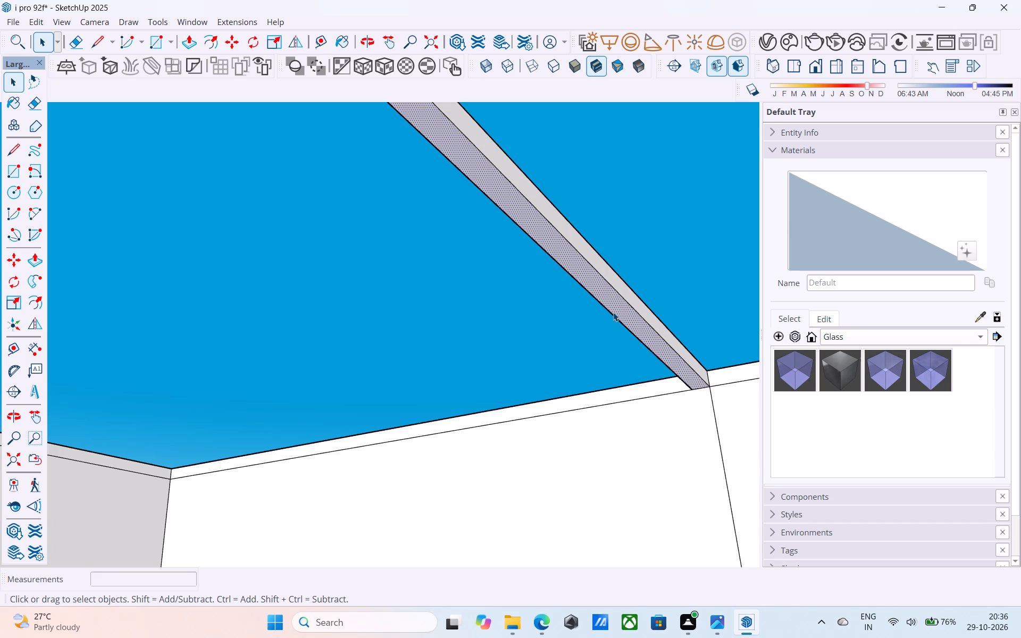
key(p)
click(613, 312)
scroll(617, 399, down, 3)
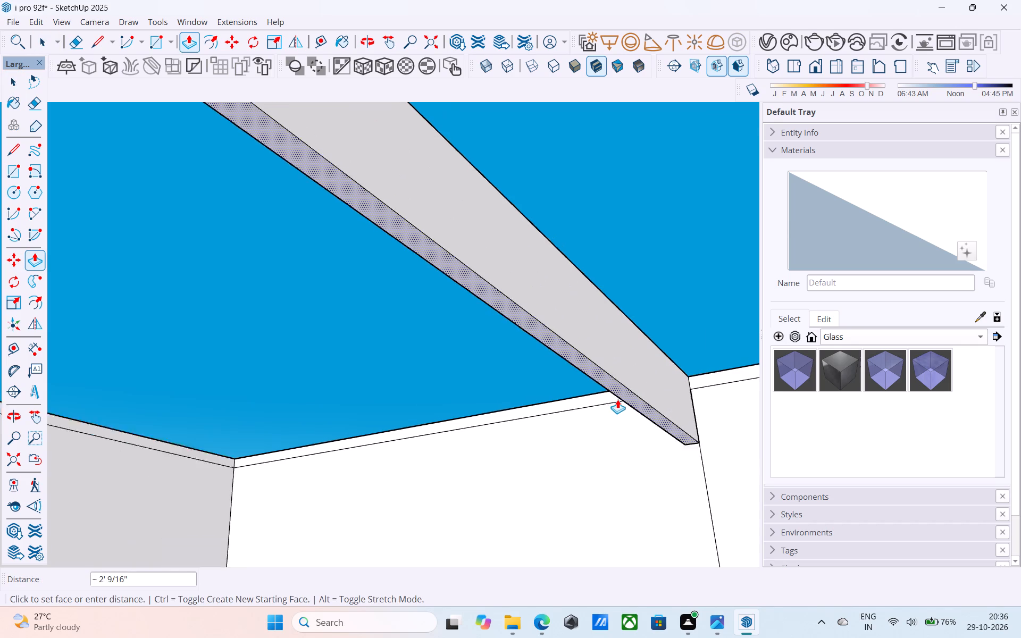
scroll(617, 399, down, 11)
scroll(616, 408, down, 13)
middle_drag(599, 352, 570, 540)
scroll(563, 450, down, 18)
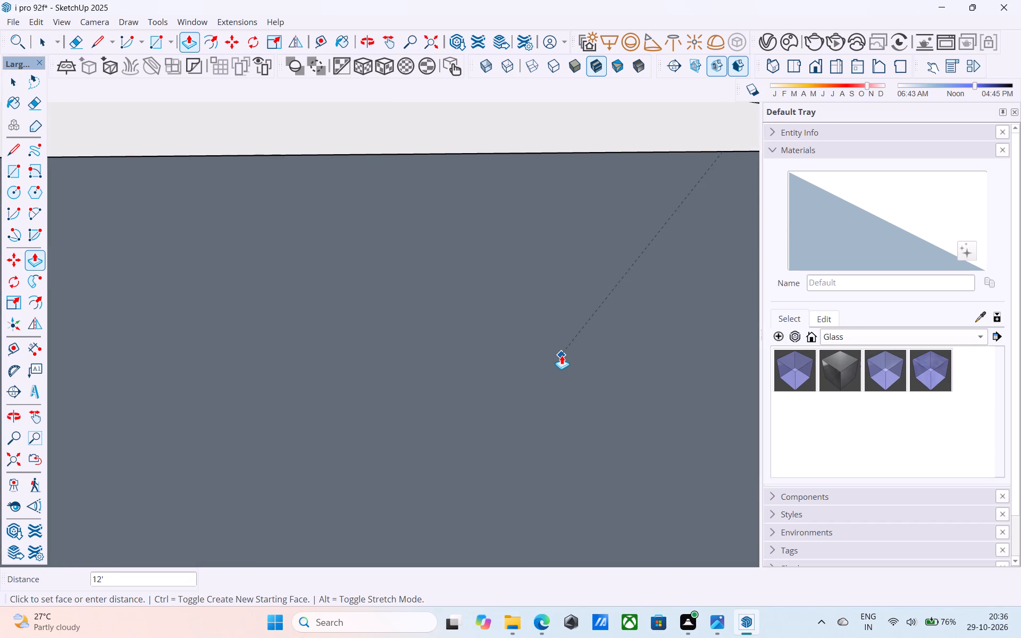
scroll(563, 355, down, 20)
scroll(563, 355, down, 8)
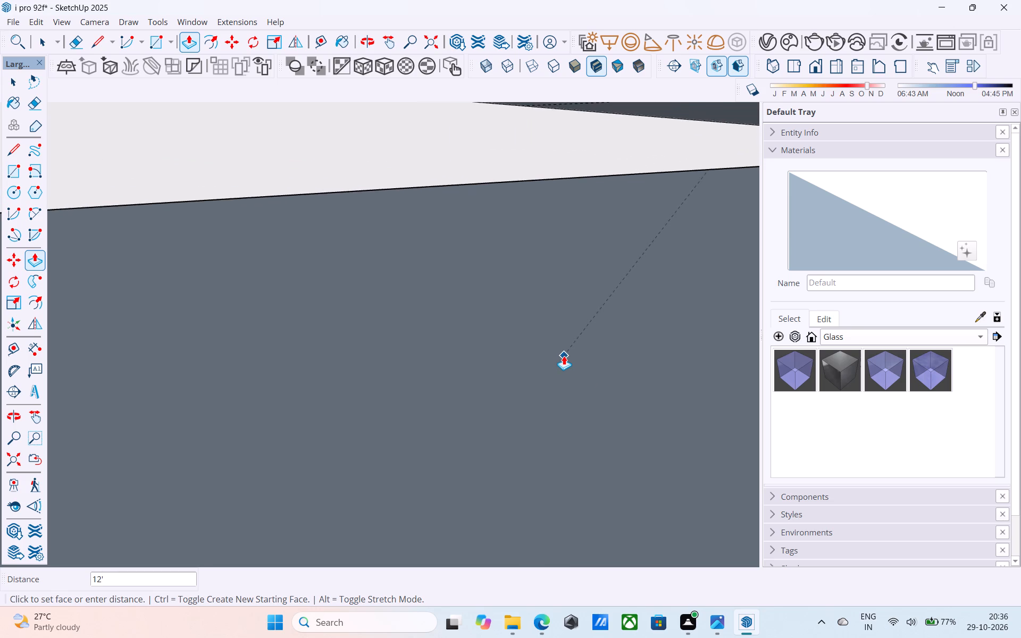
scroll(564, 356, down, 20)
scroll(564, 356, down, 7)
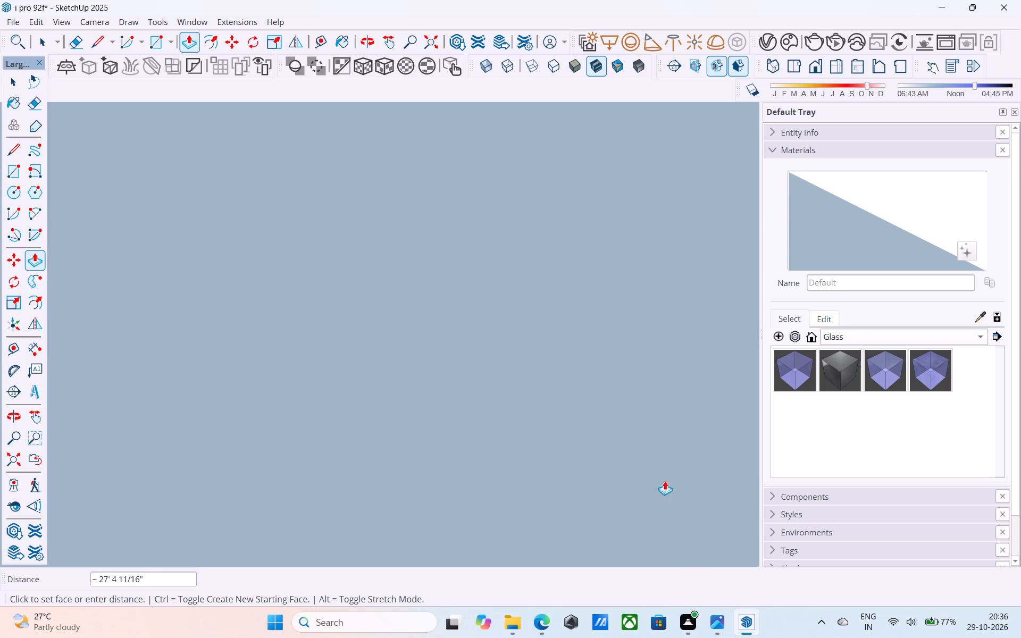
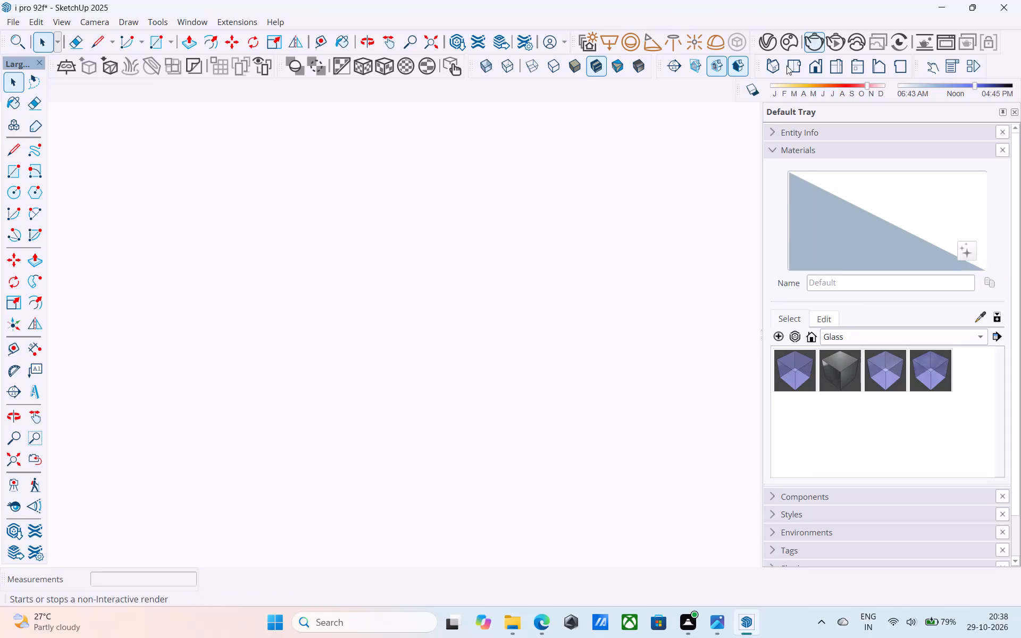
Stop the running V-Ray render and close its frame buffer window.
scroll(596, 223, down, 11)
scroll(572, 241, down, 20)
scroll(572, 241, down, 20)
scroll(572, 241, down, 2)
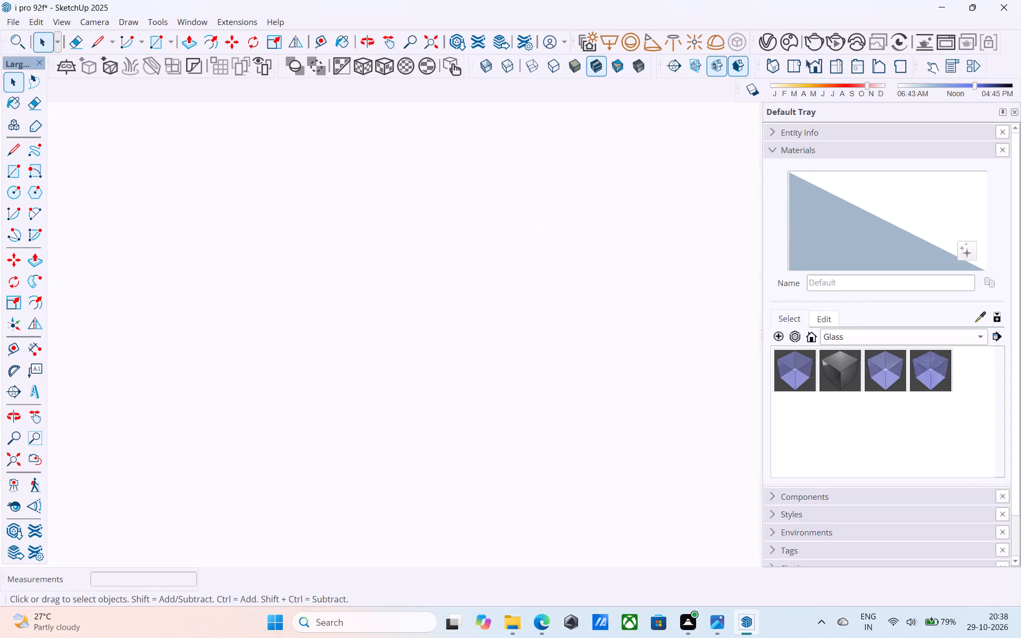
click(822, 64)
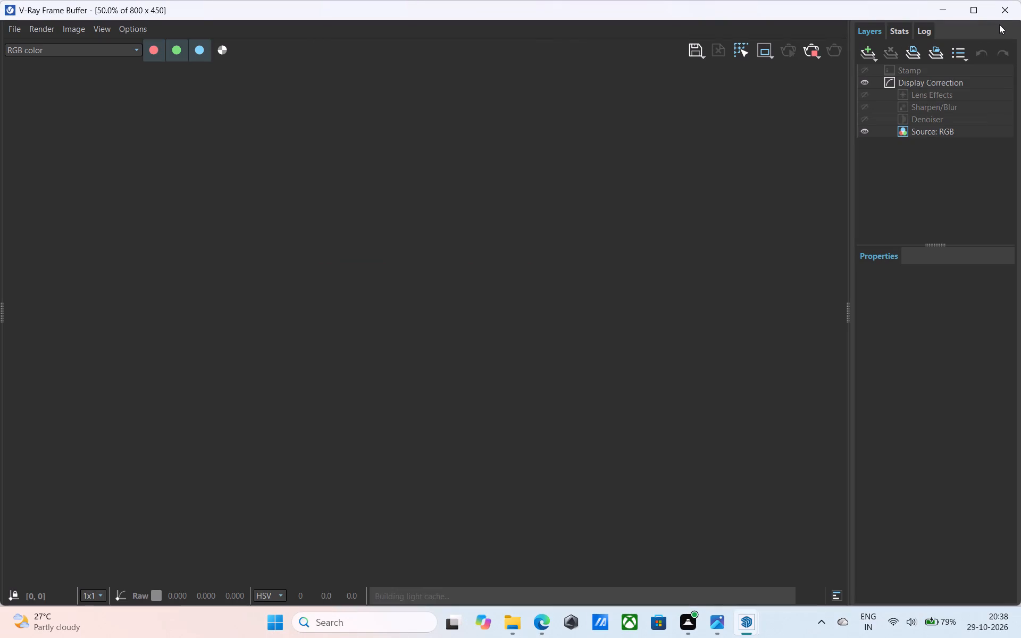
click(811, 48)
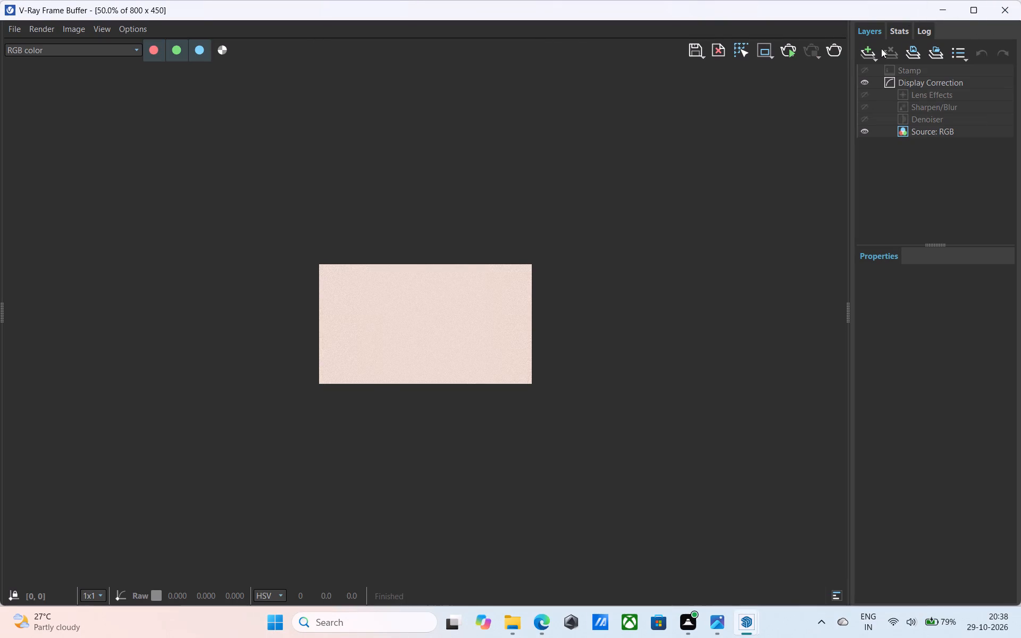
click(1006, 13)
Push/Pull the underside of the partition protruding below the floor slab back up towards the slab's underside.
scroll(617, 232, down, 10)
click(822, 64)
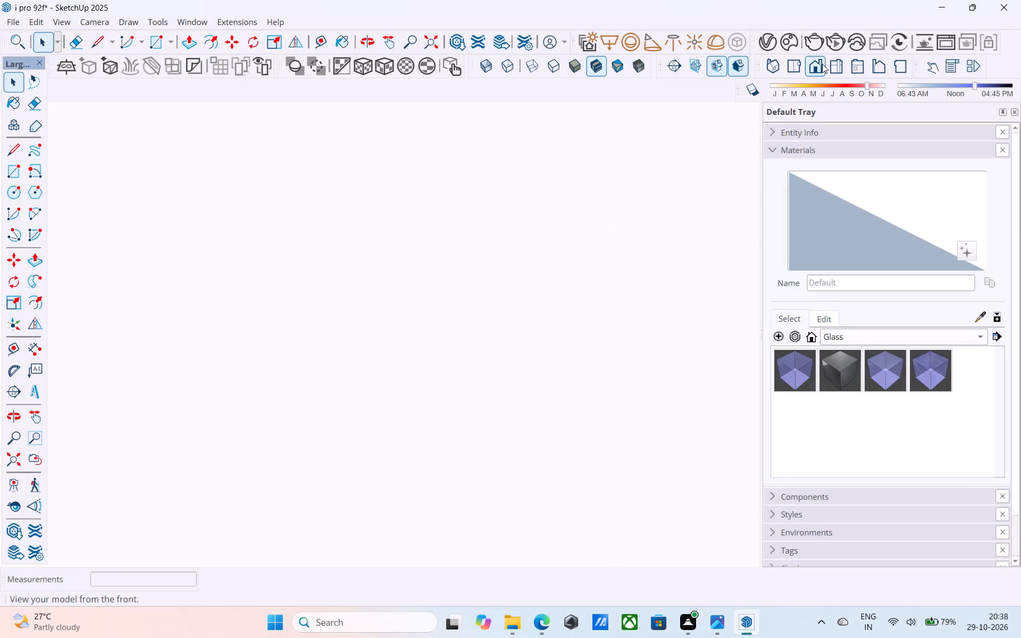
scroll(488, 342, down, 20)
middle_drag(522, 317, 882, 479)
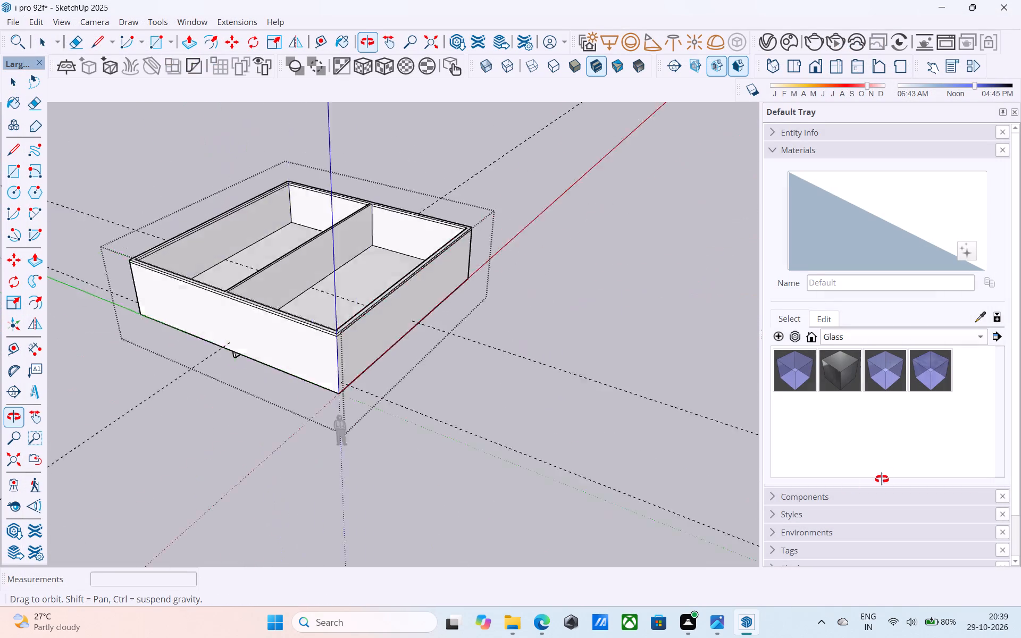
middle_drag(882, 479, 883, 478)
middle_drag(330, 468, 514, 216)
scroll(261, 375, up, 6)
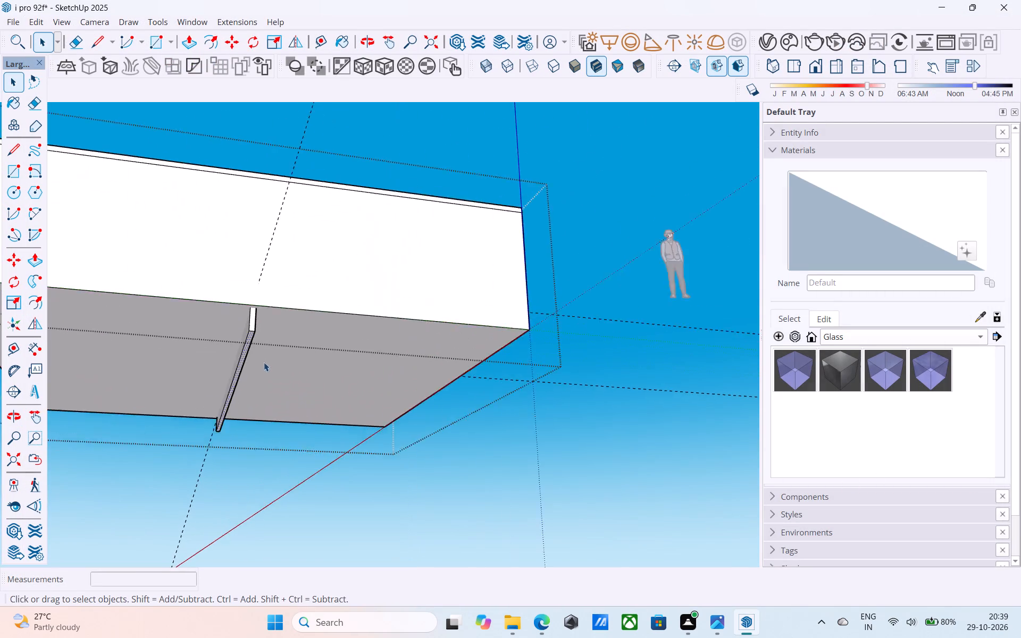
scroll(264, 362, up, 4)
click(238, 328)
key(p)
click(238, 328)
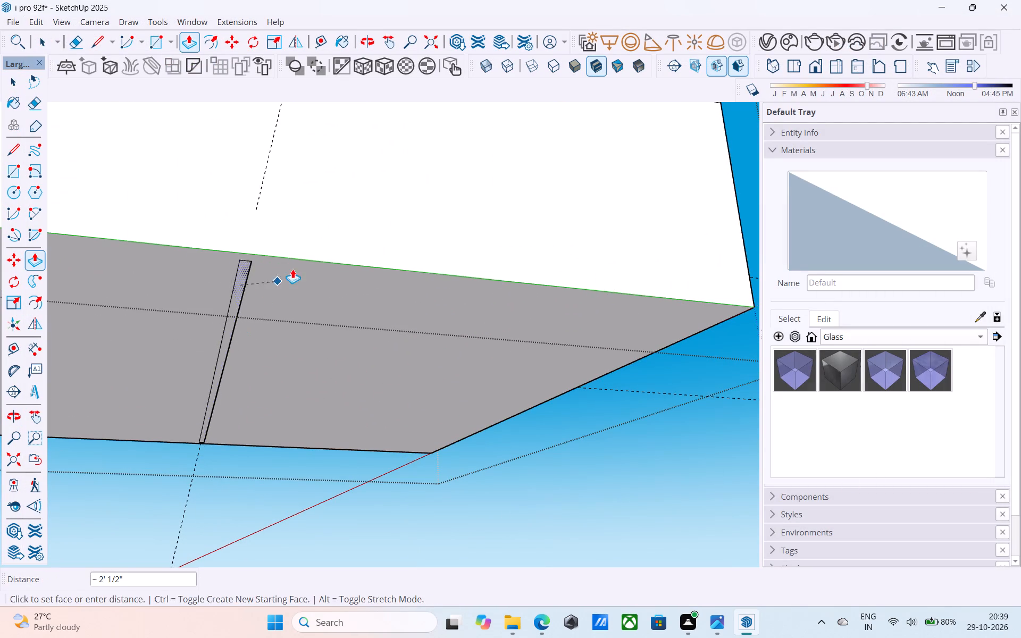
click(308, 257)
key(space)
Undo the recent Push/Pulls on the partition's underside, back to the shallow beam spanning between the bays.
key(ctrl+z)
key(ctrl+z)
key(ctrl+z)
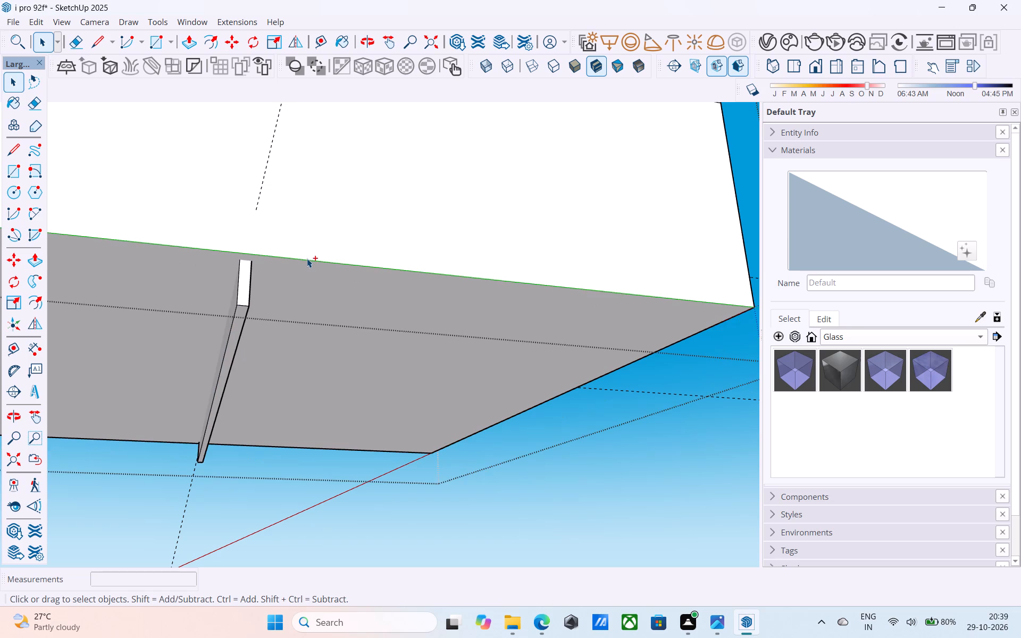
key(ctrl+z)
key(ctrl+z)
Push/Pull the underside face of the narrow beam between the bays 10' down to the floor face.
scroll(307, 258, down, 5)
middle_drag(306, 263, 311, 496)
scroll(321, 455, down, 5)
middle_drag(307, 429, 491, 414)
scroll(310, 401, up, 4)
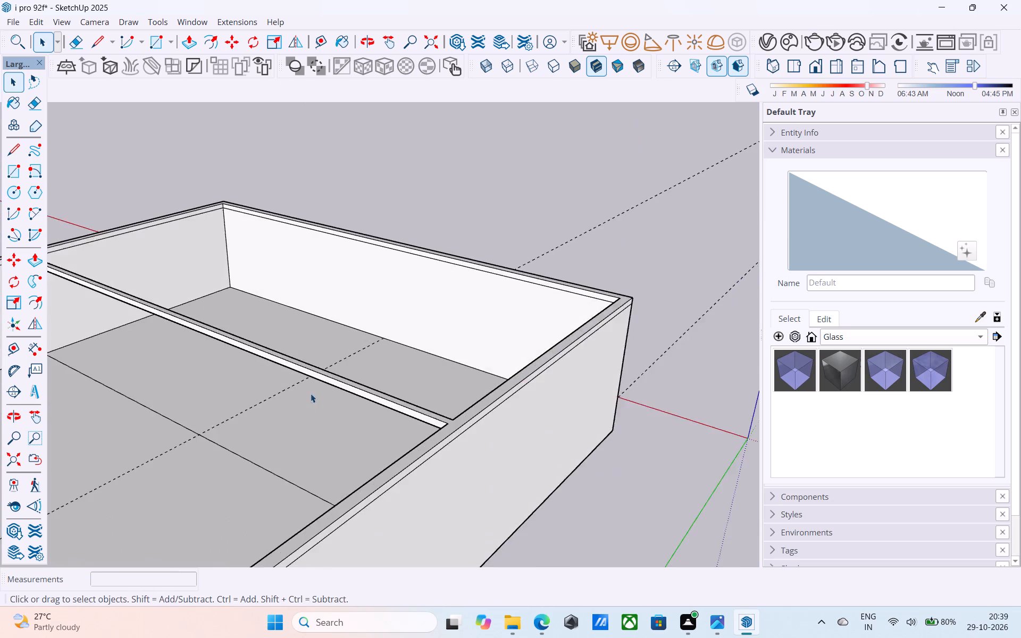
scroll(311, 393, up, 3)
shift+middle_drag(311, 388, 360, 434)
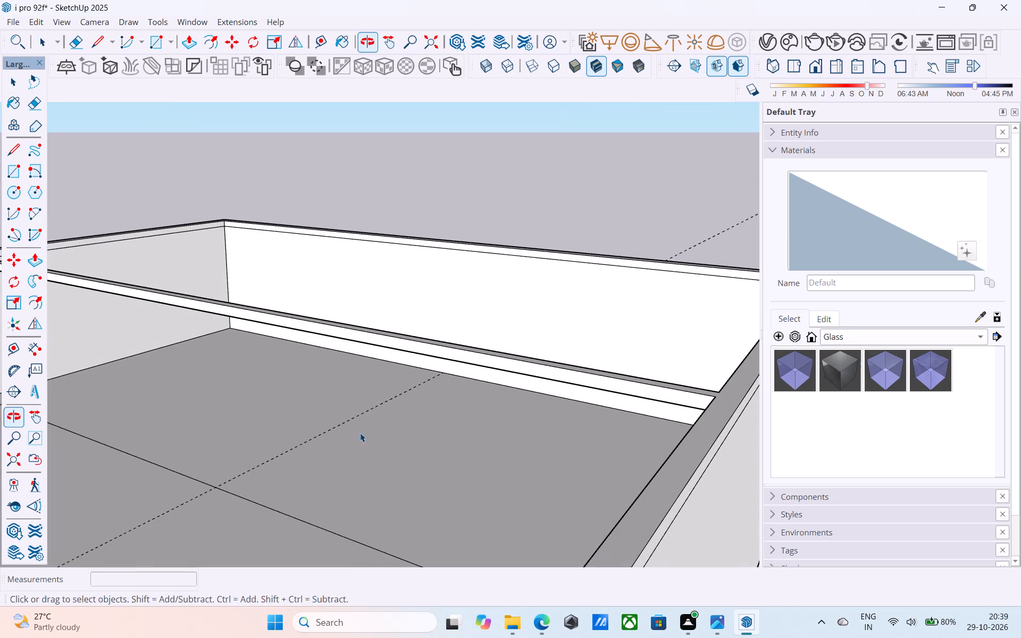
middle_drag(361, 416, 378, 558)
middle_drag(376, 559, 323, 411)
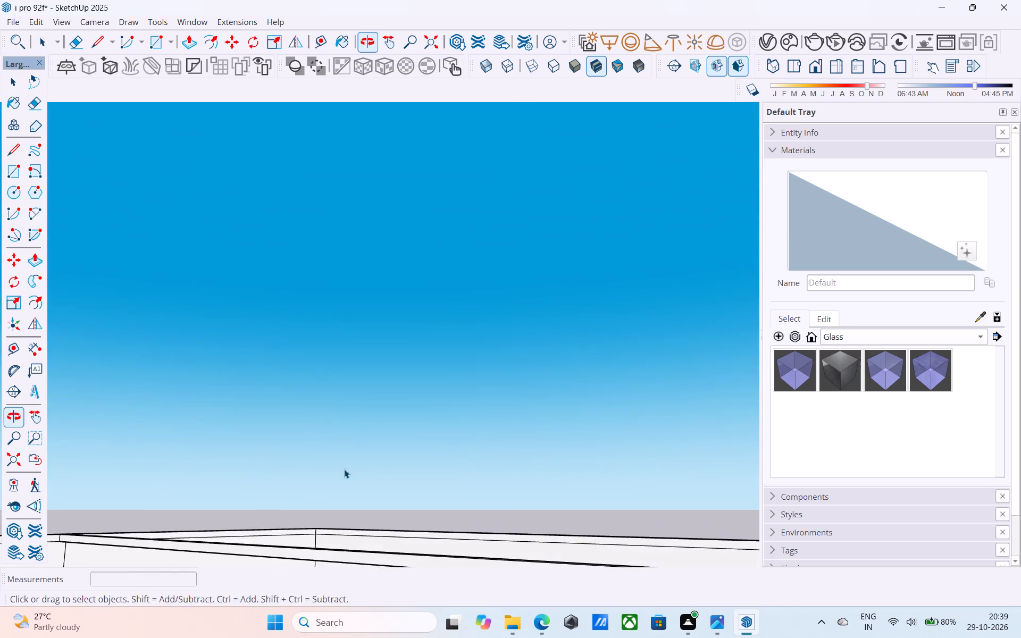
middle_drag(345, 470, 334, 504)
scroll(334, 504, up, 1)
scroll(356, 468, down, 4)
middle_drag(355, 469, 696, 634)
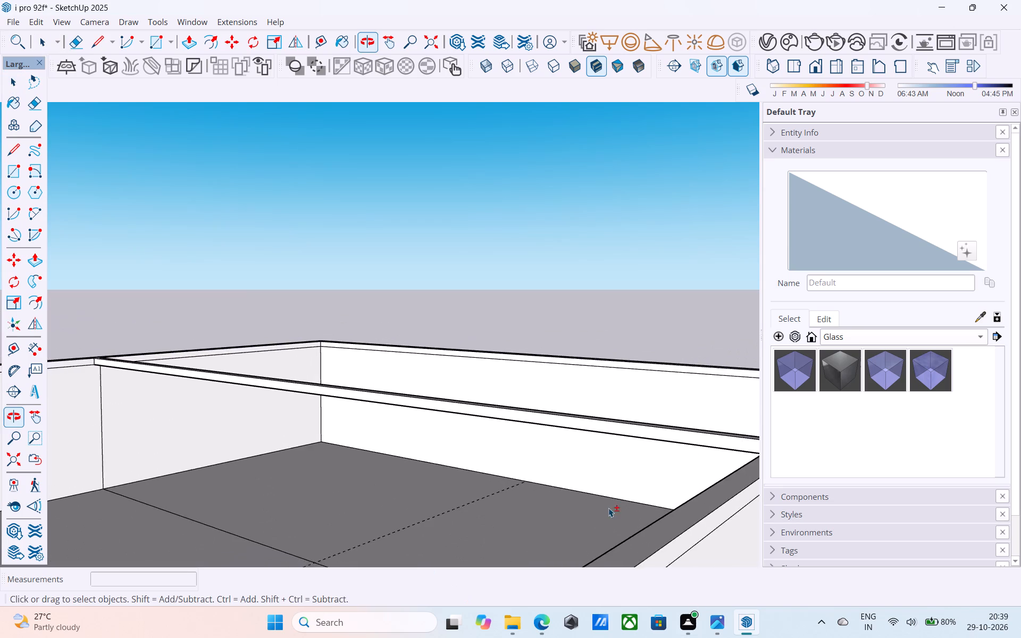
scroll(539, 387, up, 8)
shift+middle_drag(406, 418, 533, 357)
shift+scroll(429, 400, down, 1)
scroll(533, 357, up, 1)
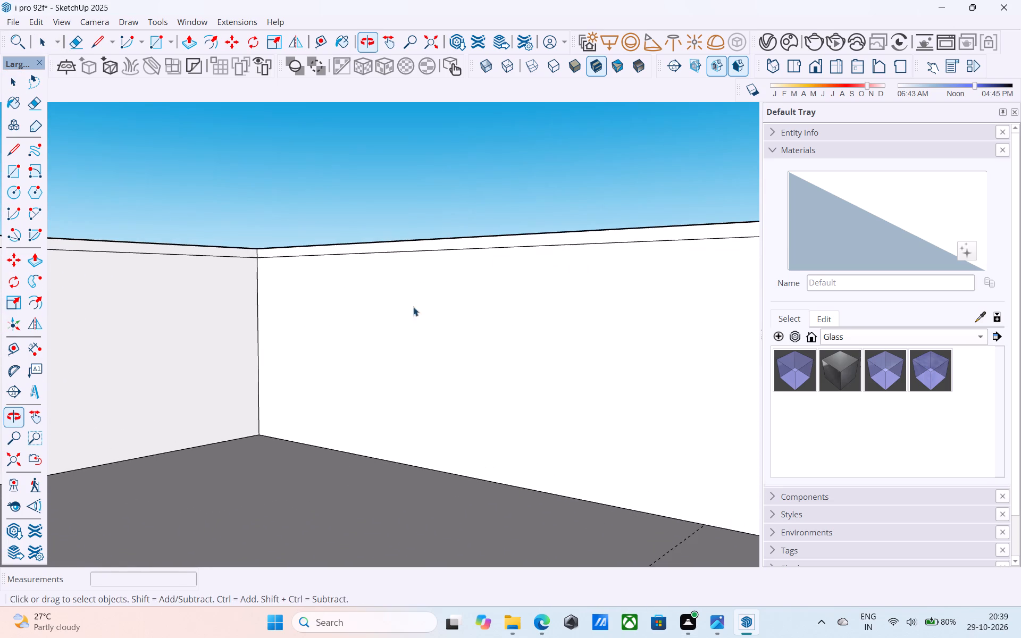
scroll(377, 279, down, 3)
scroll(329, 191, up, 9)
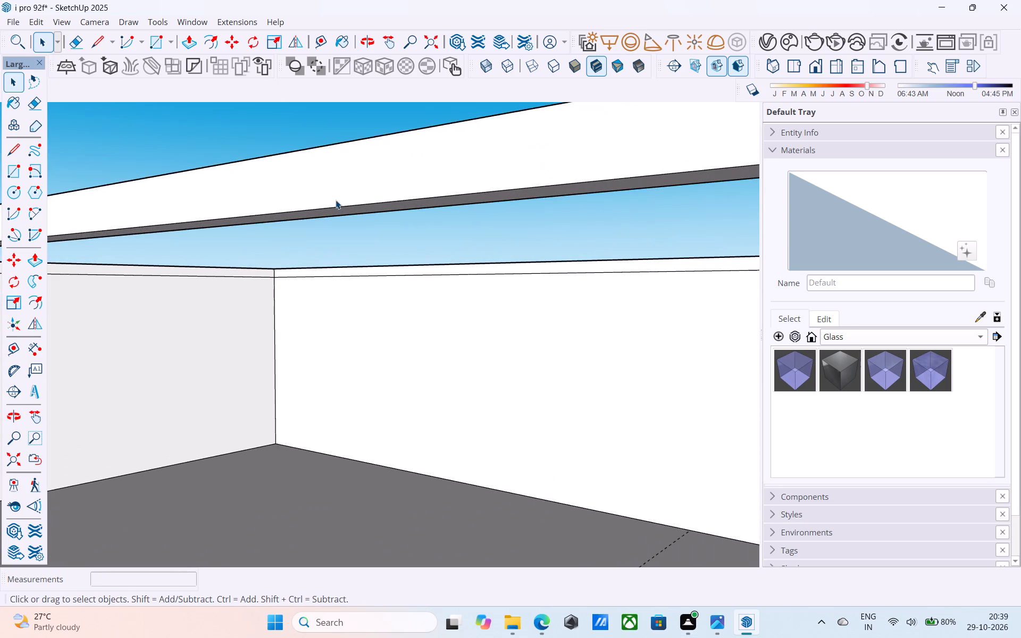
click(341, 212)
double_click(341, 212)
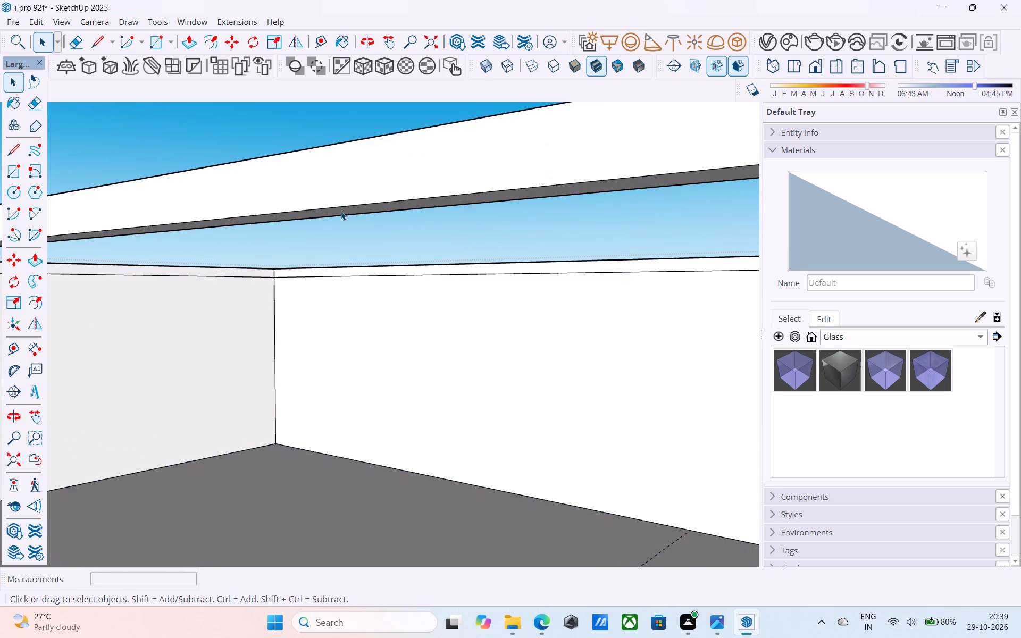
click(340, 210)
click(340, 211)
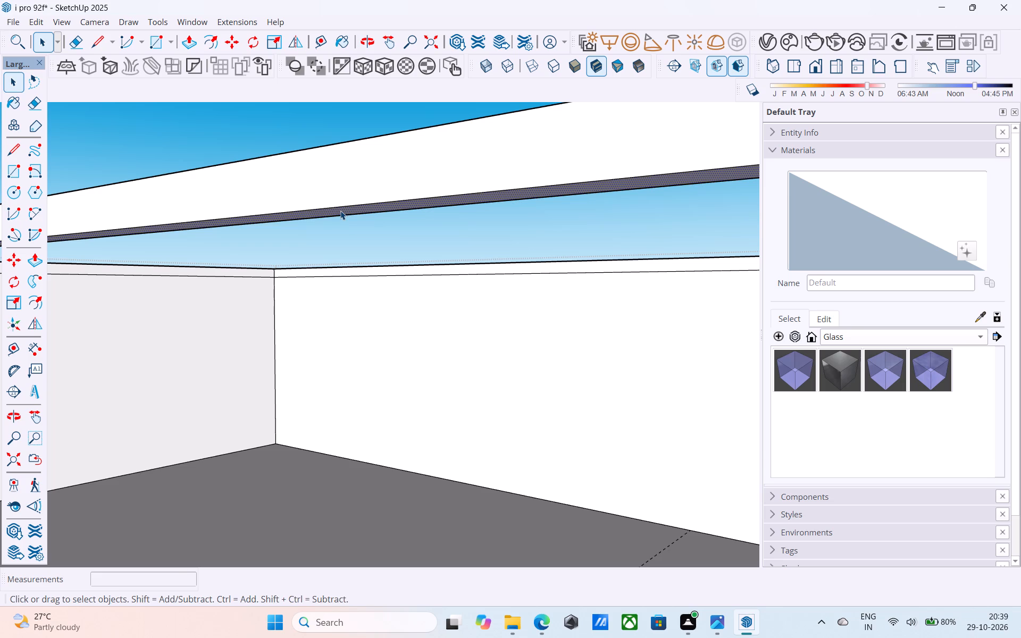
key(p)
click(340, 210)
scroll(333, 236, down, 2)
middle_drag(332, 245, 336, 447)
scroll(335, 444, down, 4)
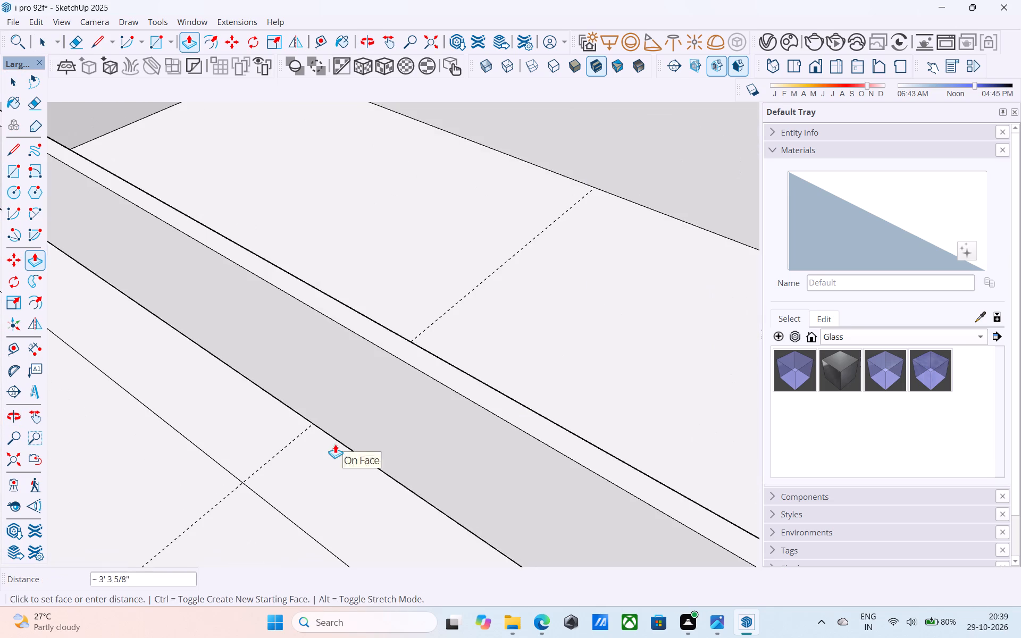
scroll(283, 478, down, 5)
click(231, 509)
Examine the partition wall between the two bays and the surrounding walls from several angles.
scroll(282, 493, down, 4)
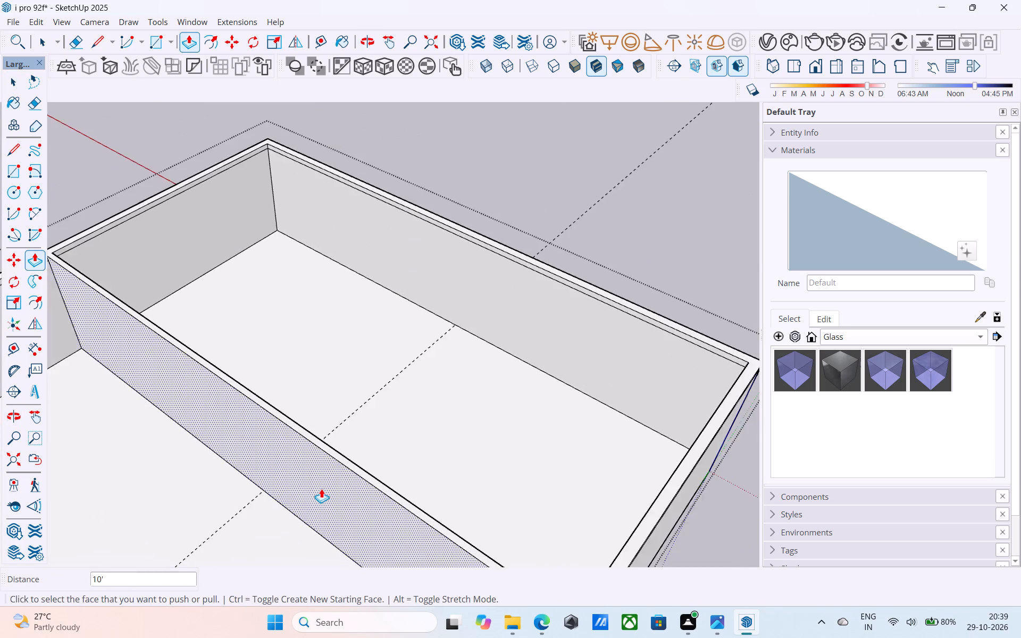
scroll(321, 489, down, 10)
middle_drag(329, 480, 329, 408)
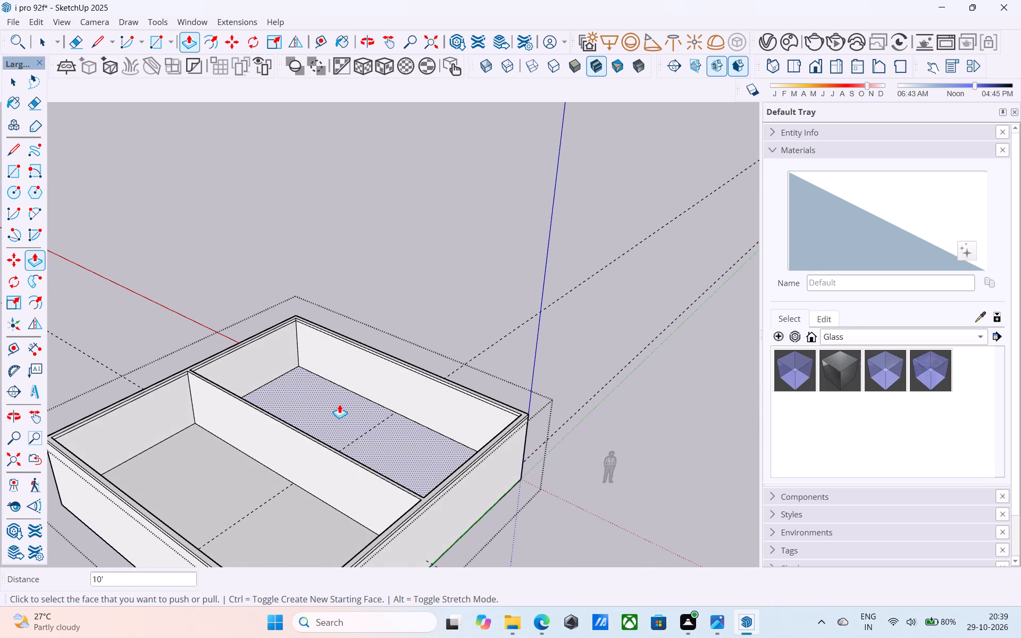
scroll(340, 402, down, 5)
middle_drag(344, 401, 382, 344)
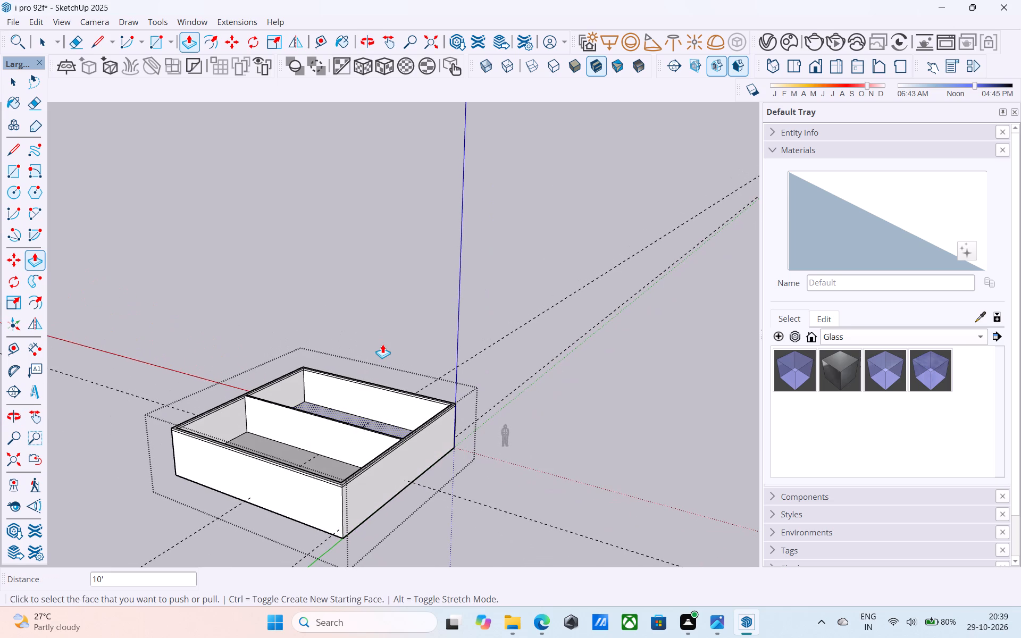
middle_drag(382, 345, 348, 347)
scroll(328, 394, up, 3)
scroll(328, 397, down, 4)
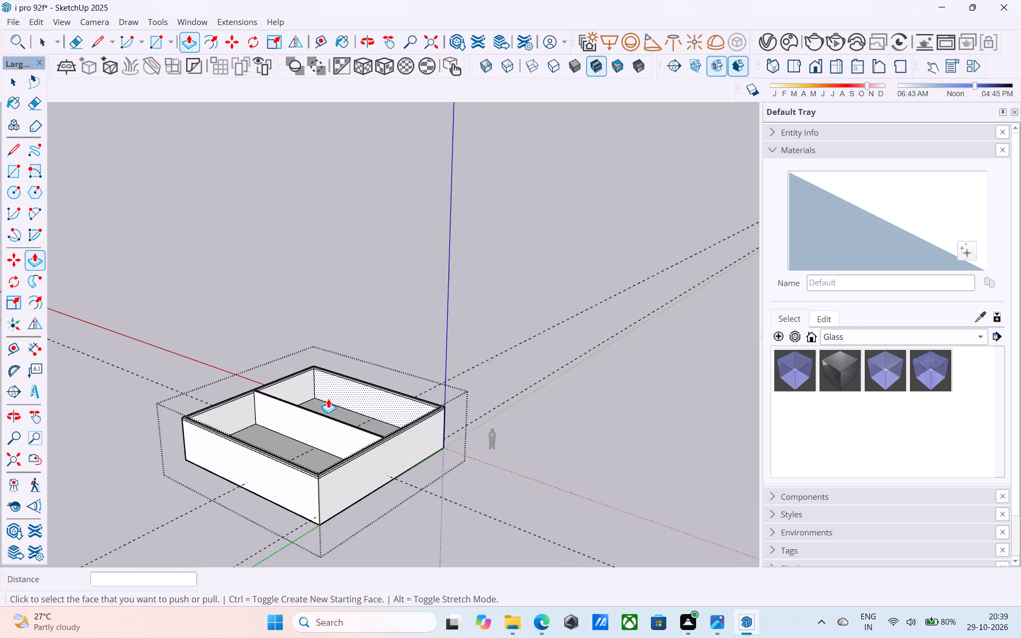
middle_drag(328, 401, 319, 395)
middle_click(318, 397)
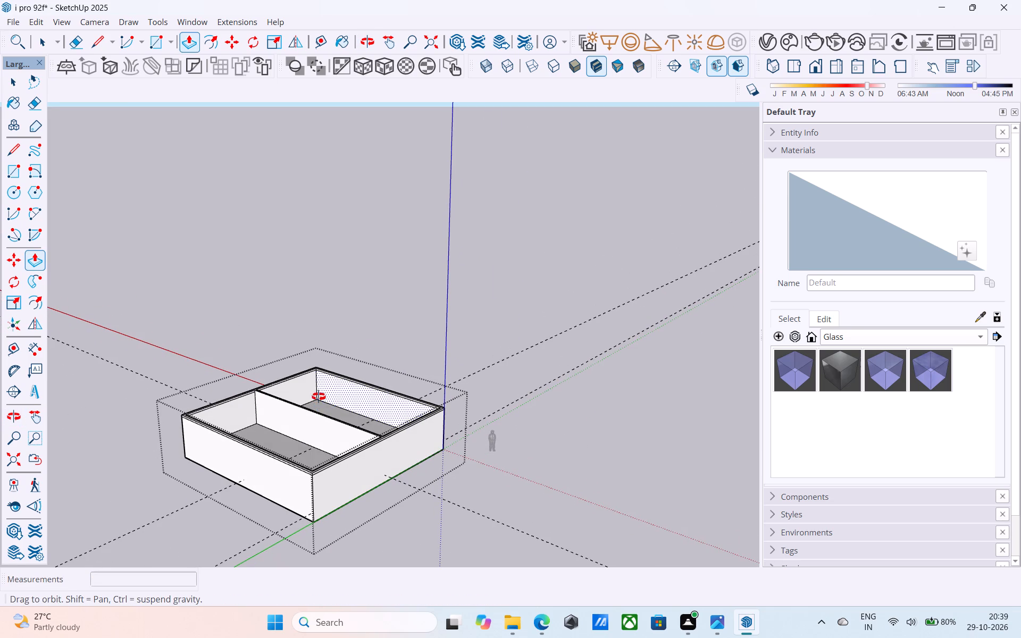
key(space)
Draw a line across one end of the partition's top face, along the inner edge of the outer wall.
scroll(311, 414, down, 2)
middle_drag(311, 414, 309, 501)
scroll(403, 523, up, 12)
shift+middle_drag(505, 527, 492, 508)
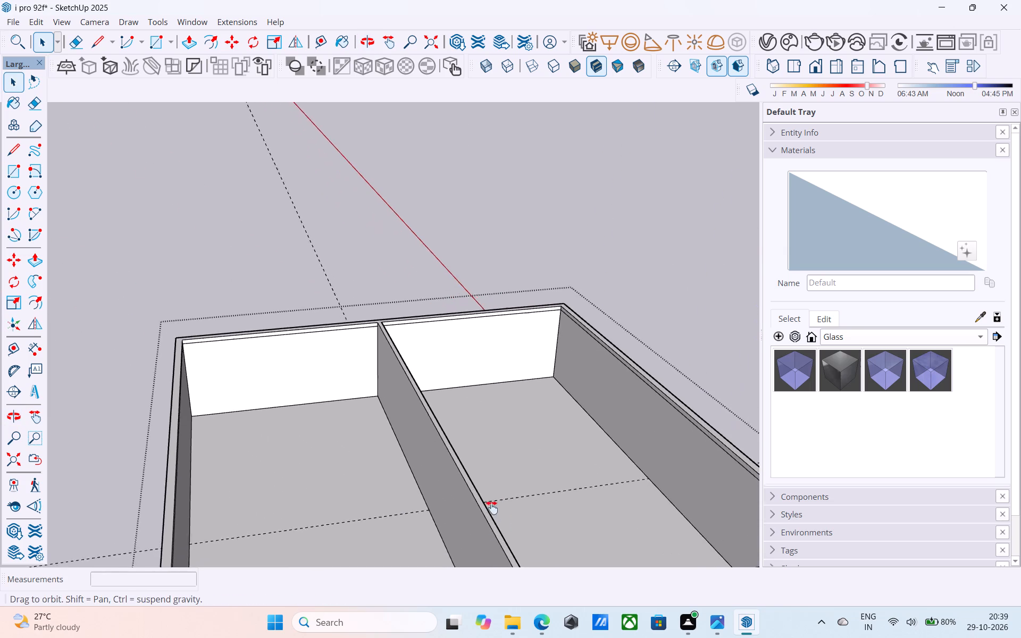
shift+middle_drag(492, 508, 449, 446)
scroll(448, 446, up, 3)
click(430, 443)
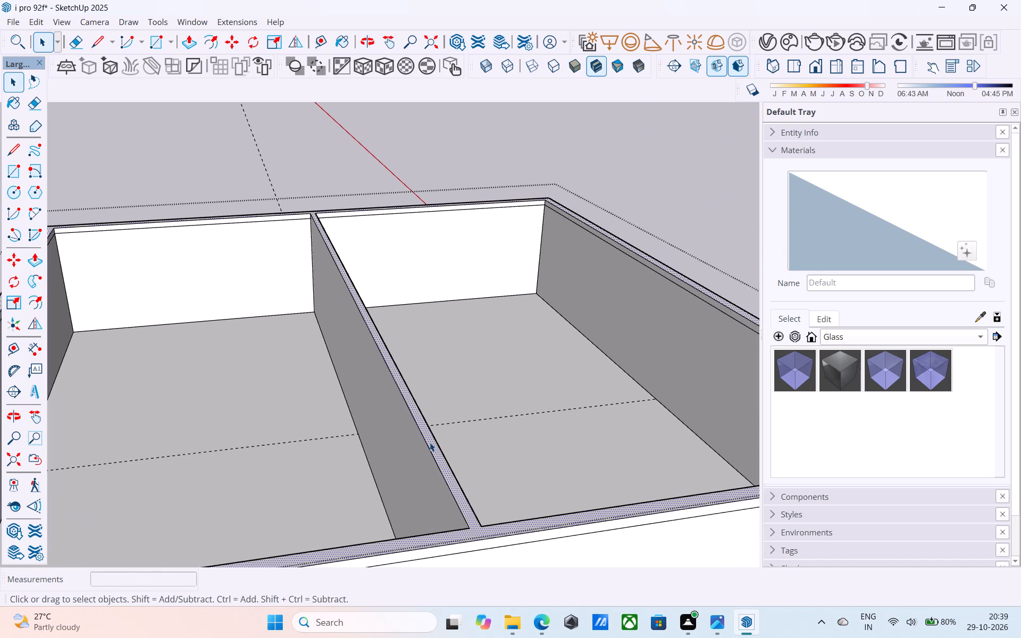
key(l)
click(467, 528)
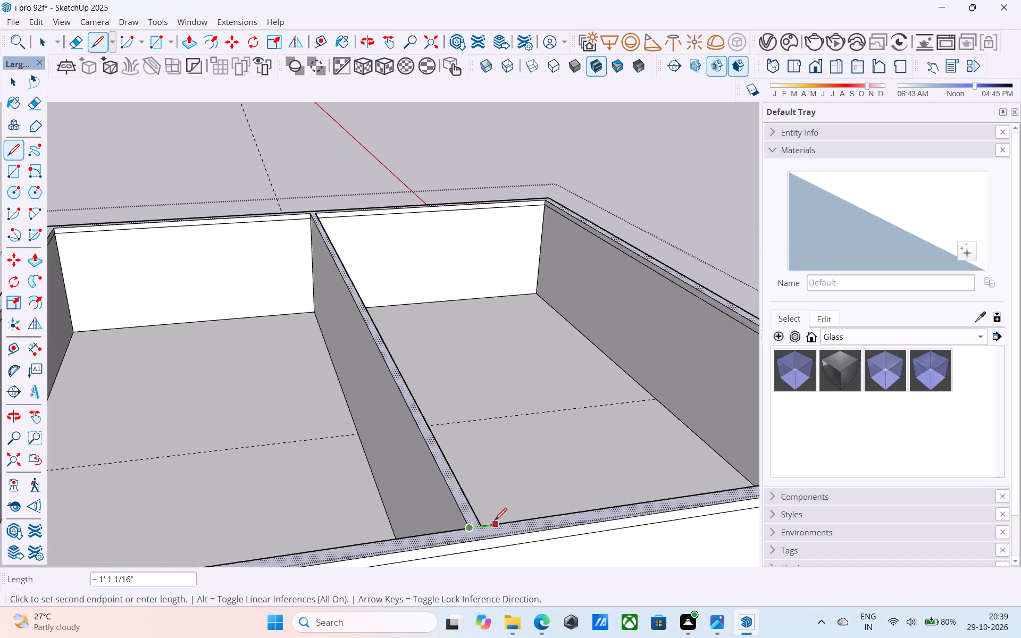
click(483, 523)
Draw a 6" line across the partition's opposite end, separating its top face from the outer wall's top.
scroll(427, 409, down, 4)
shift+middle_drag(417, 401, 769, 449)
middle_drag(510, 400, 657, 423)
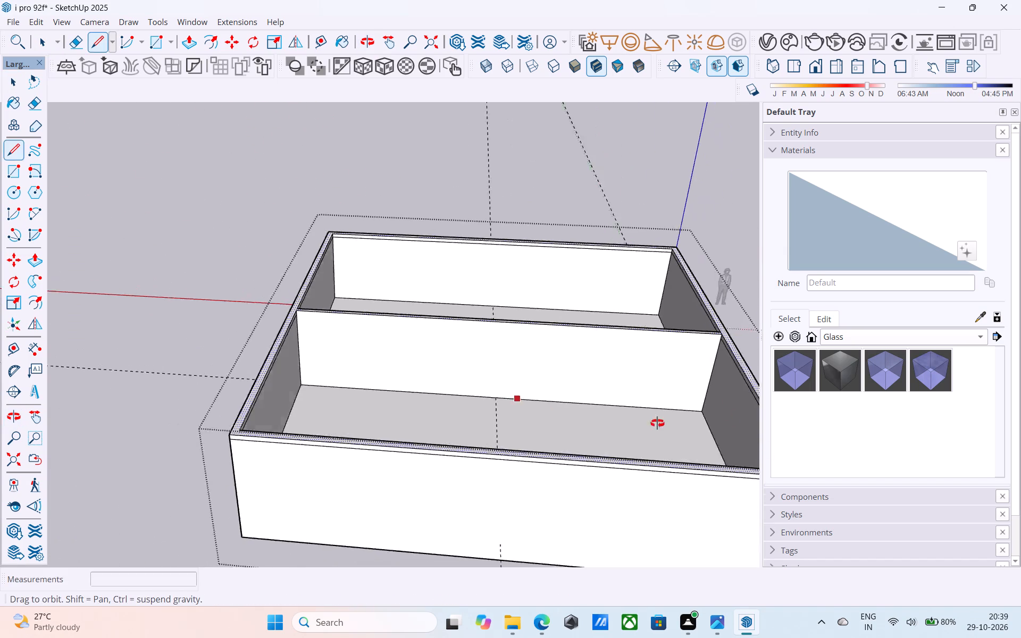
middle_drag(657, 423, 848, 446)
scroll(464, 312, up, 5)
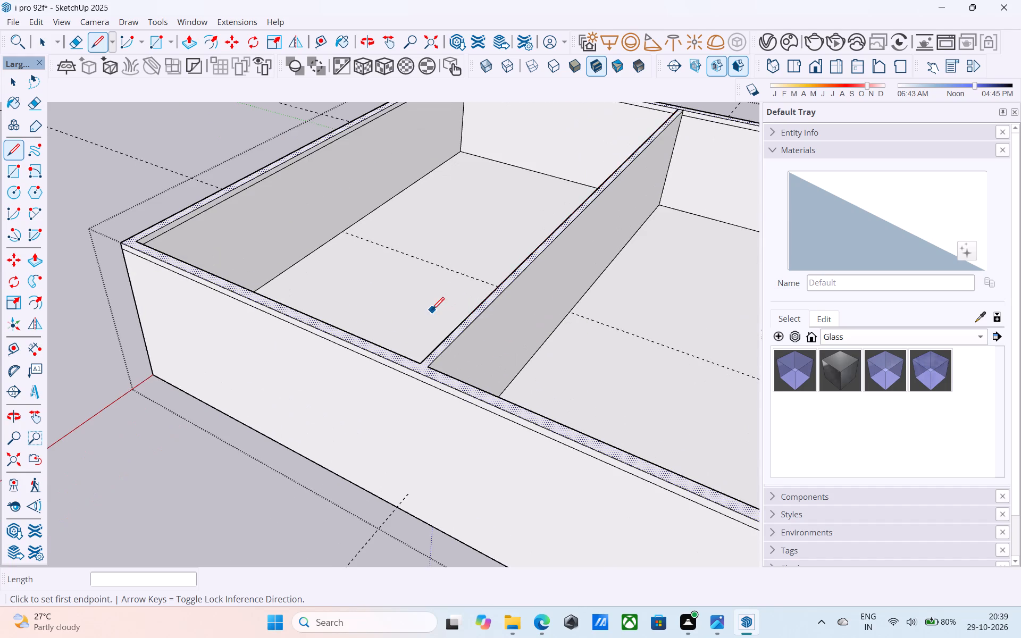
scroll(432, 311, up, 4)
scroll(449, 384, up, 3)
click(393, 437)
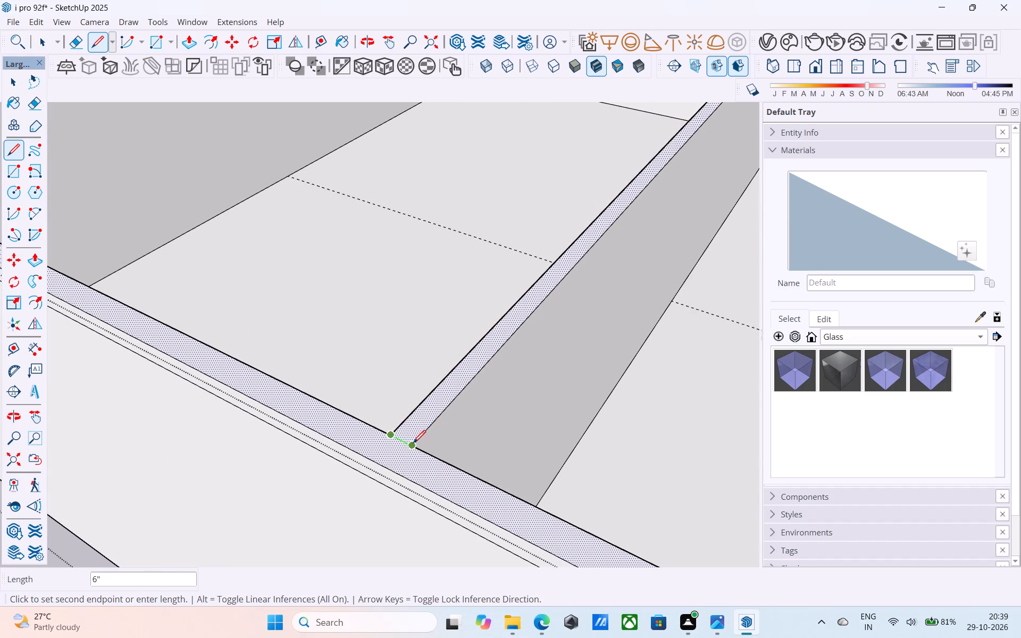
click(413, 444)
Push/Pull the partition's separated top face up by 10'.
scroll(408, 439, down, 5)
key(space)
click(410, 432)
key(p)
click(411, 432)
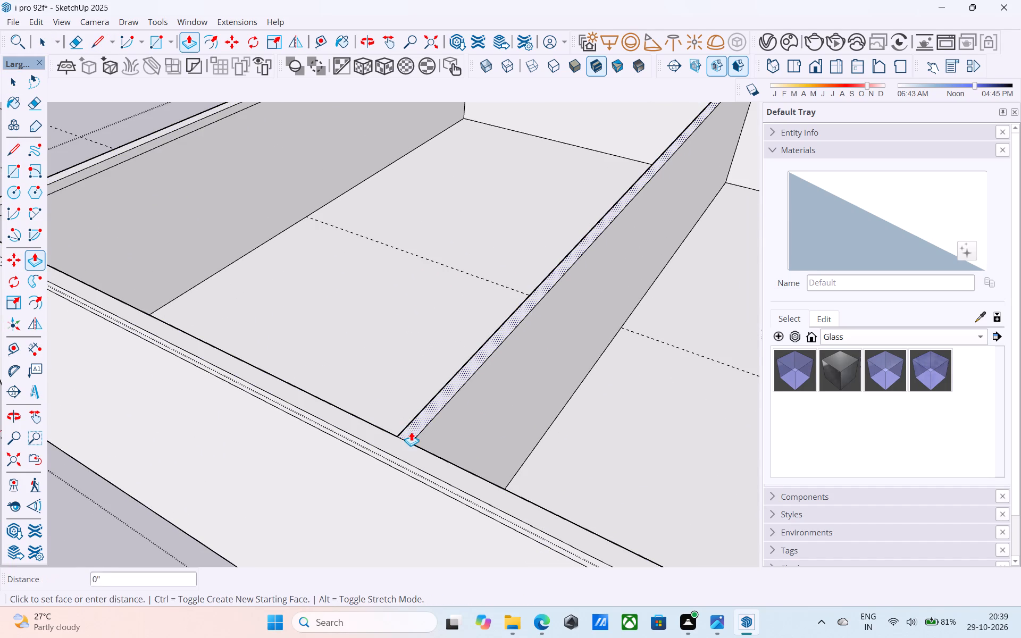
scroll(406, 415, down, 10)
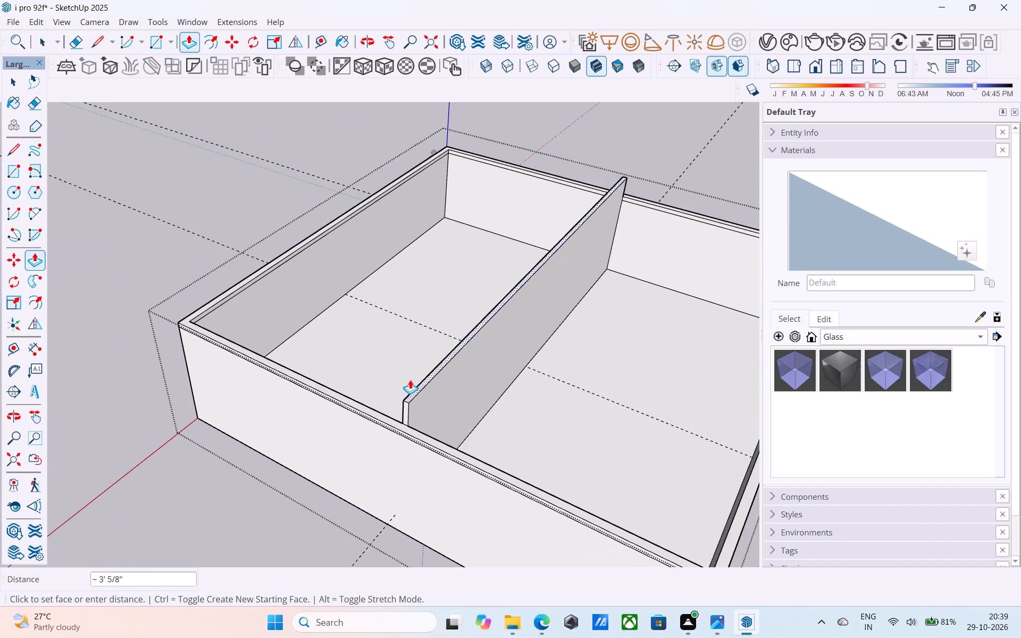
text(10')
key(Return)
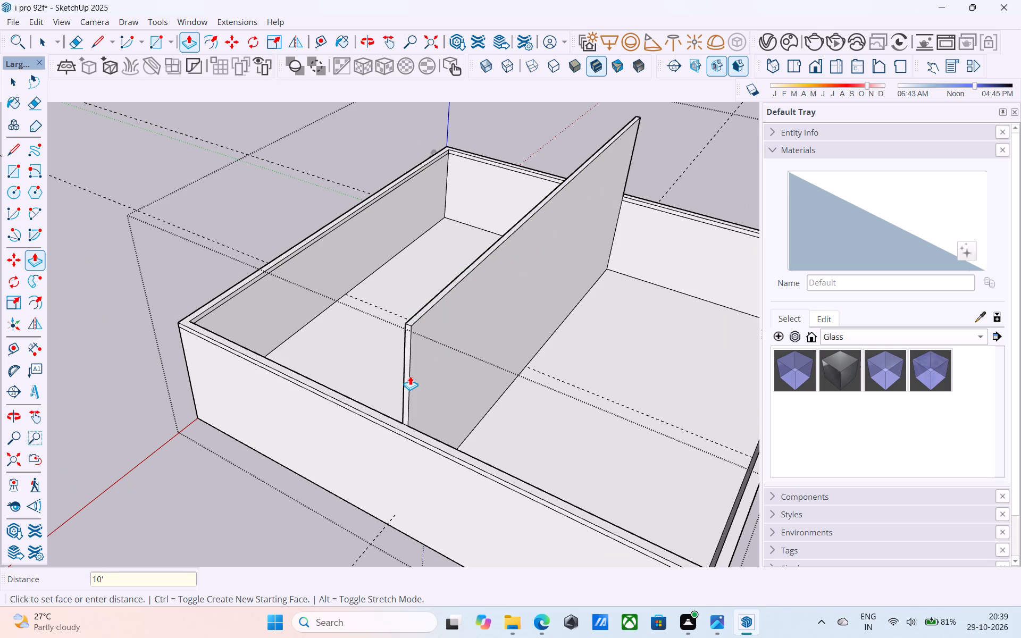
key(space)
Draw a 48'6" line along the partition's base at wall-top level, closing the top of the bay farther from the origin.
scroll(409, 362, down, 6)
middle_drag(408, 360, 308, 282)
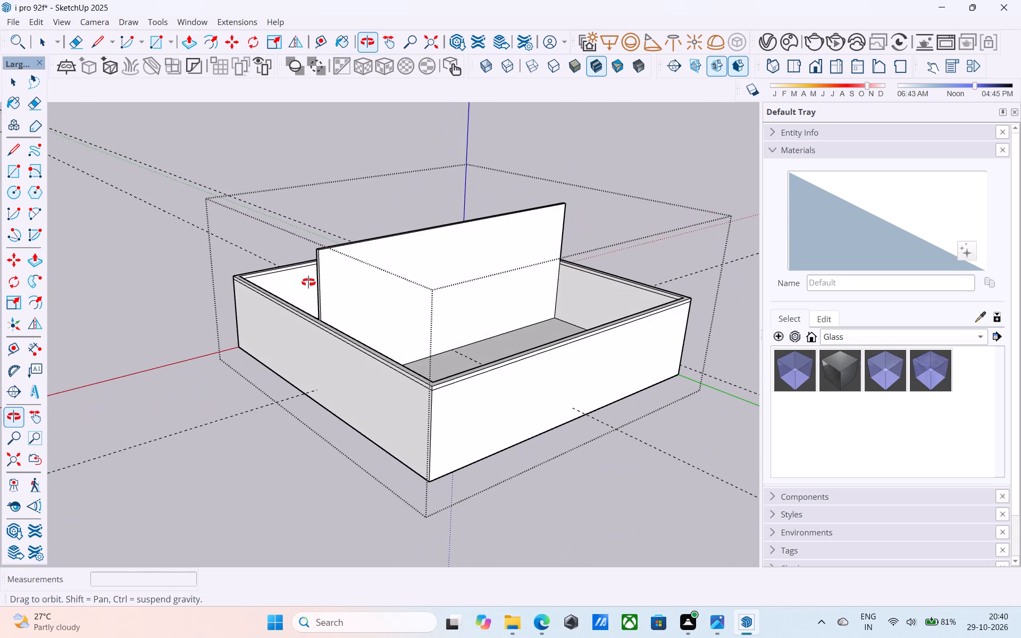
middle_drag(308, 282, 189, 360)
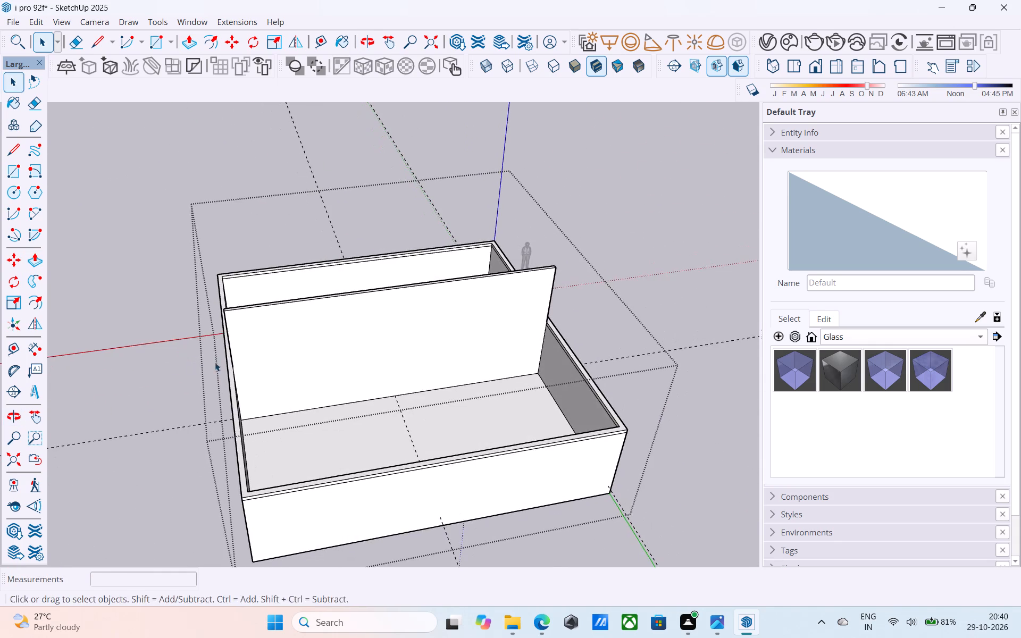
middle_drag(229, 362, 149, 335)
scroll(168, 334, up, 5)
middle_drag(213, 337, 203, 306)
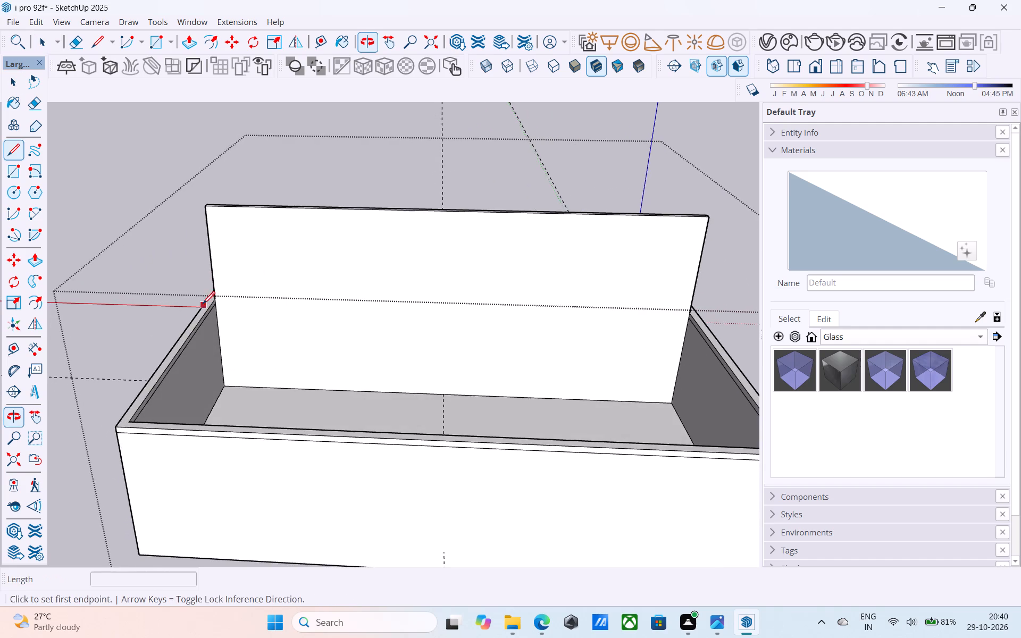
key(l)
scroll(212, 304, up, 13)
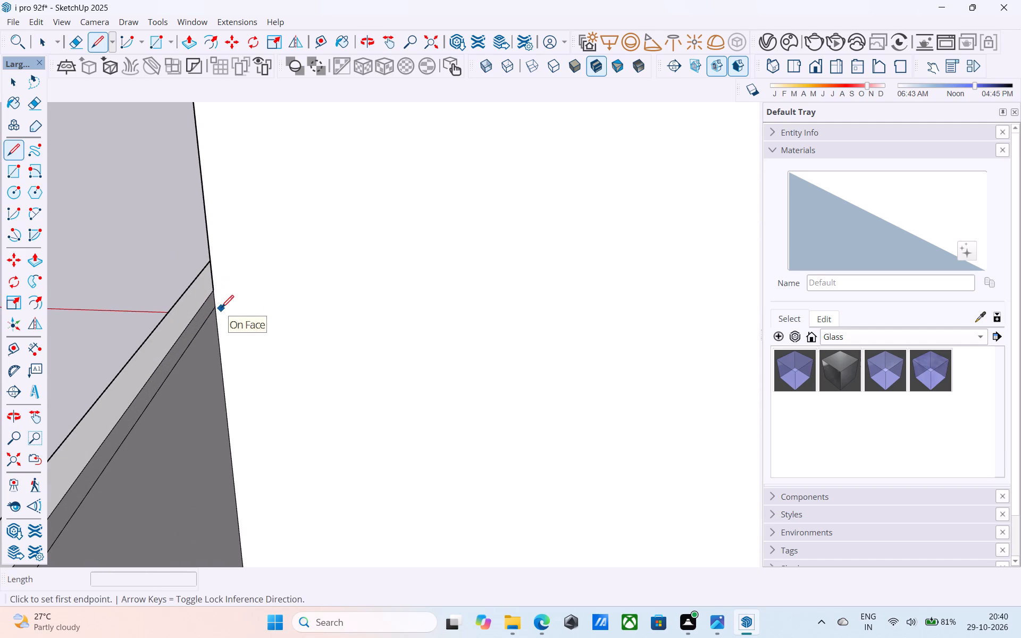
click(214, 294)
scroll(185, 270, down, 12)
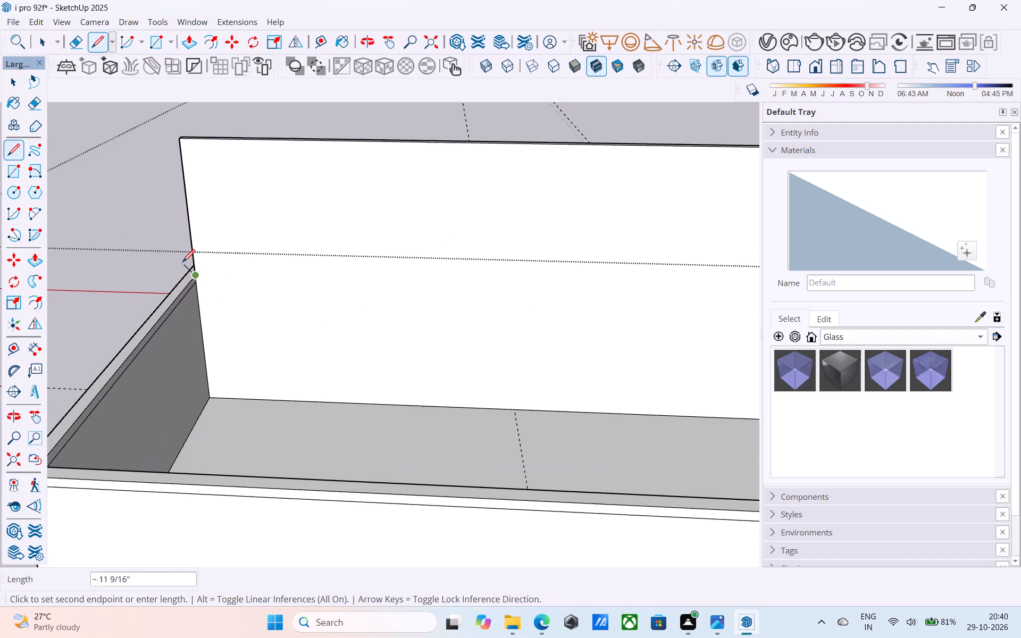
scroll(182, 263, down, 5)
scroll(566, 281, up, 14)
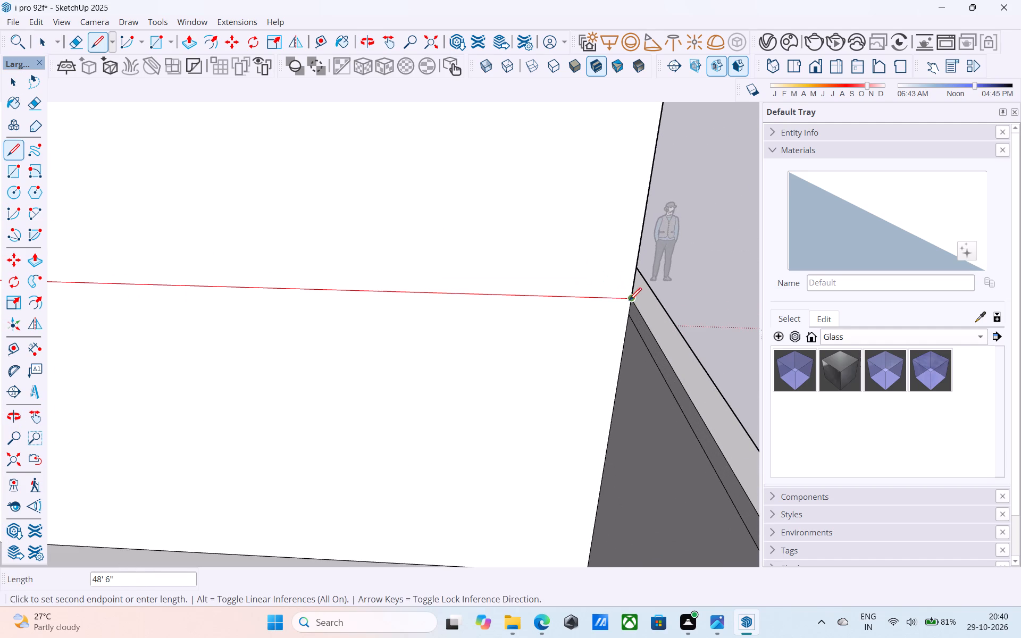
click(630, 301)
scroll(630, 301, down, 13)
key(space)
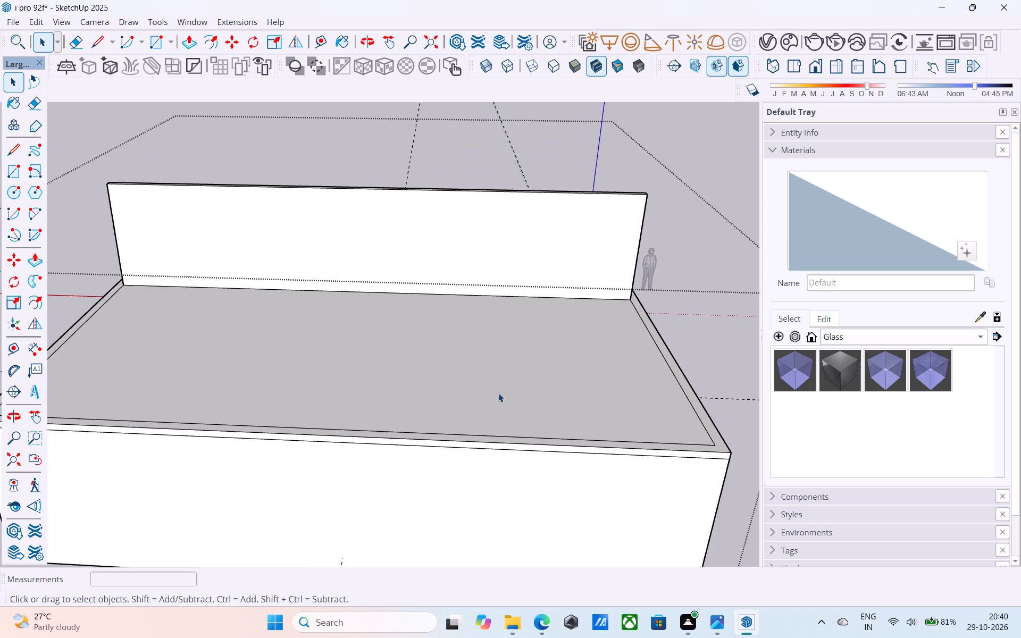
Reverse the new face covering that bay.
click(498, 393)
right_click(498, 393)
click(532, 254)
Draw a 6" vertical line up from the covered face's outer corner, at the inner edge of the outer walls.
scroll(573, 256, down, 4)
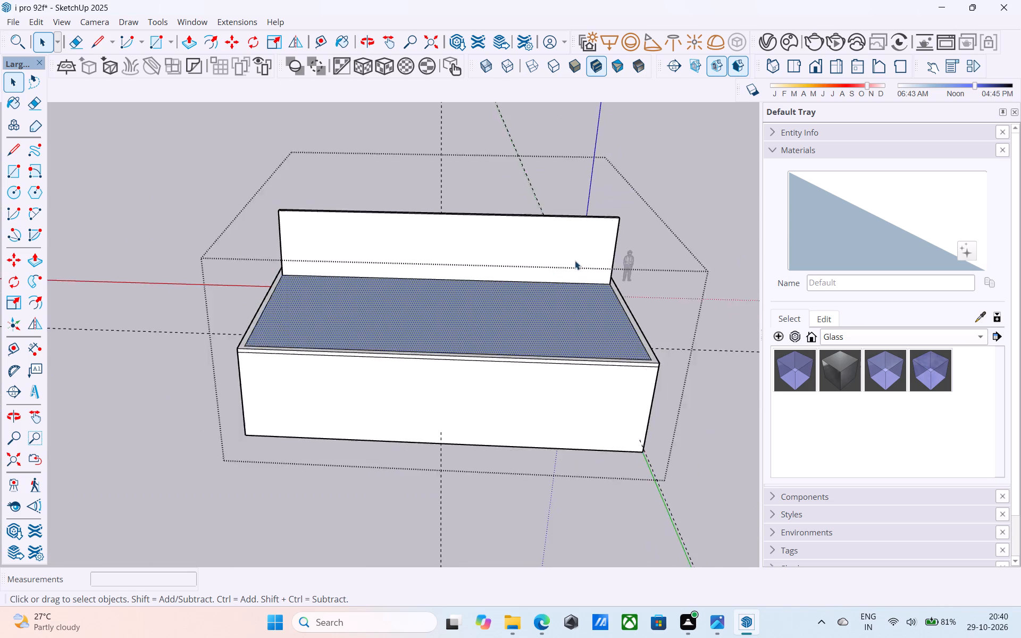
scroll(575, 261, down, 3)
middle_drag(574, 266, 558, 331)
key(l)
scroll(614, 402, up, 7)
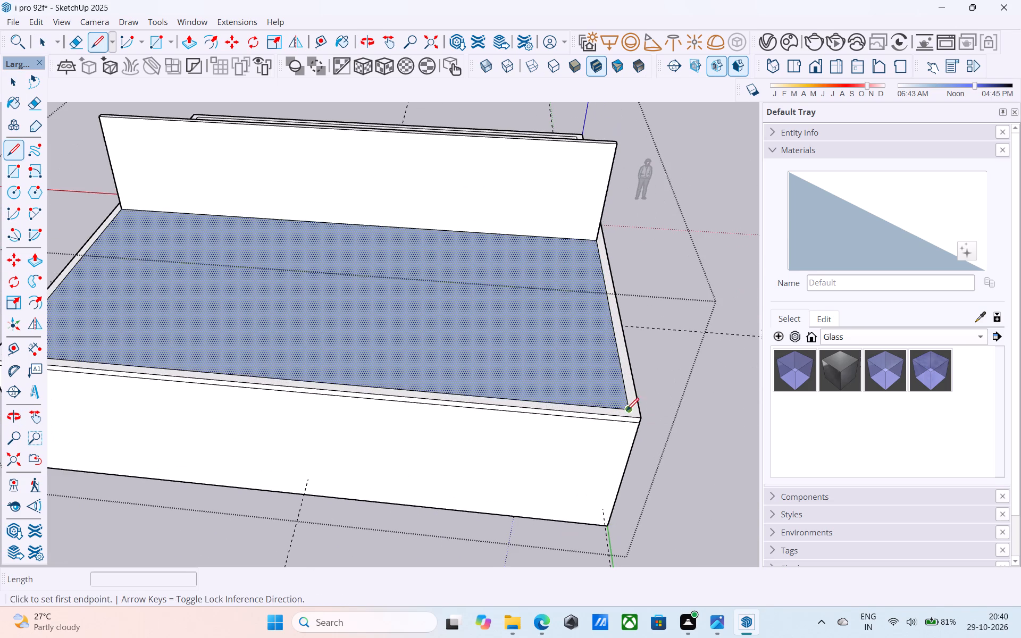
click(627, 412)
middle_drag(624, 408, 479, 358)
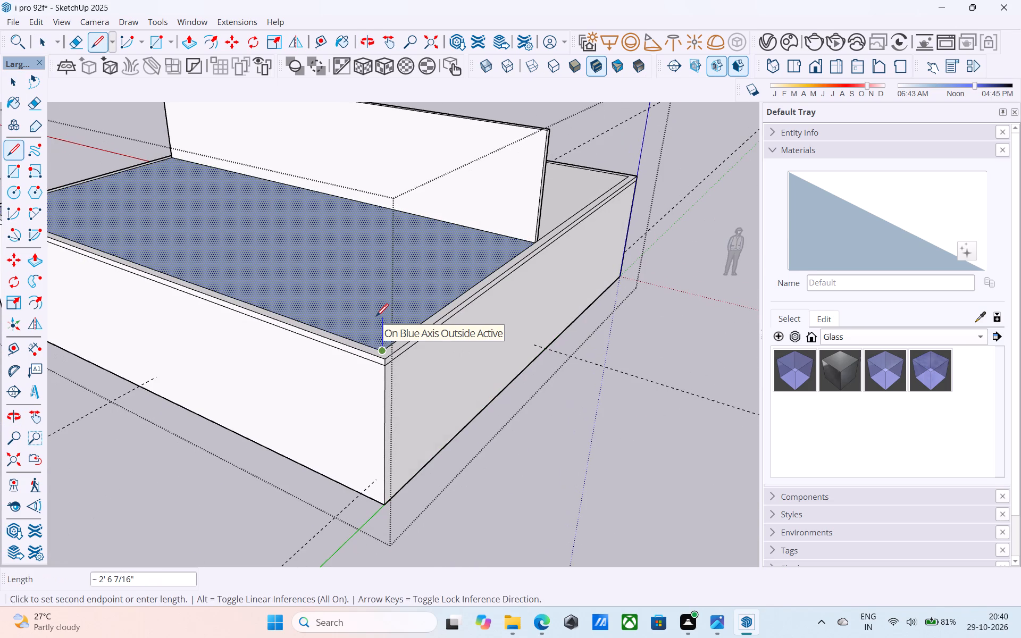
text(6")
key(Return)
Draw a 6" line up the partition's end edge from the corner of the covered face.
key(r)
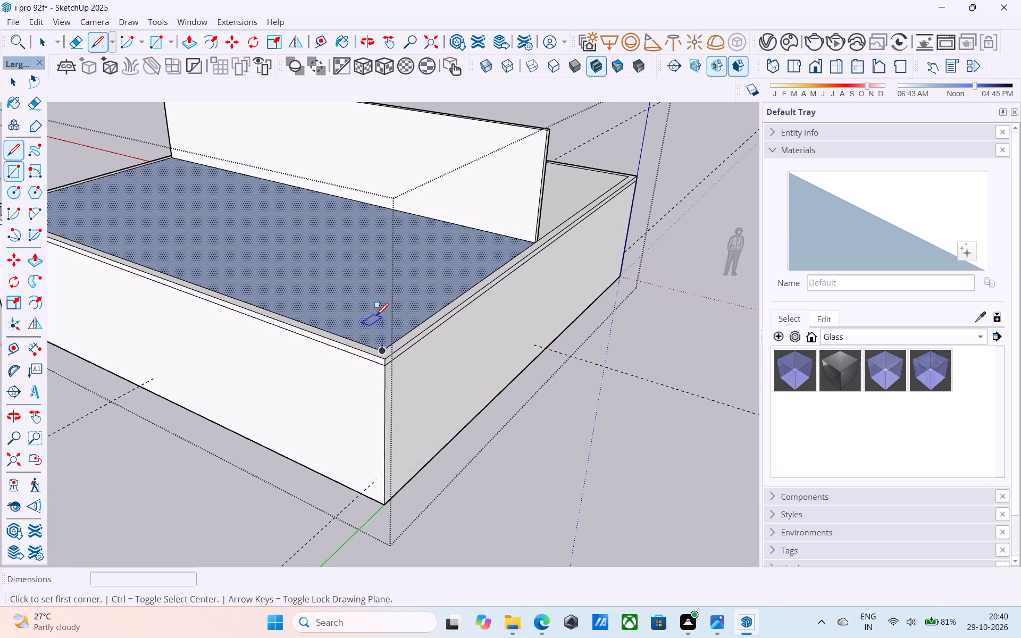
middle_drag(191, 140, 329, 202)
scroll(305, 231, up, 5)
key(space)
key(l)
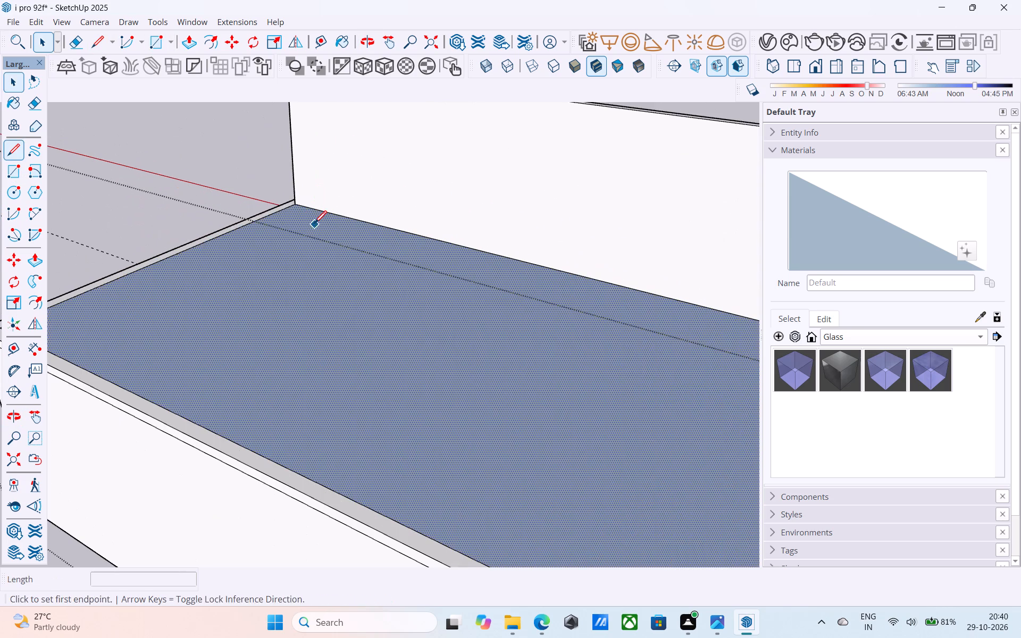
middle_drag(309, 221, 620, 251)
scroll(378, 232, up, 4)
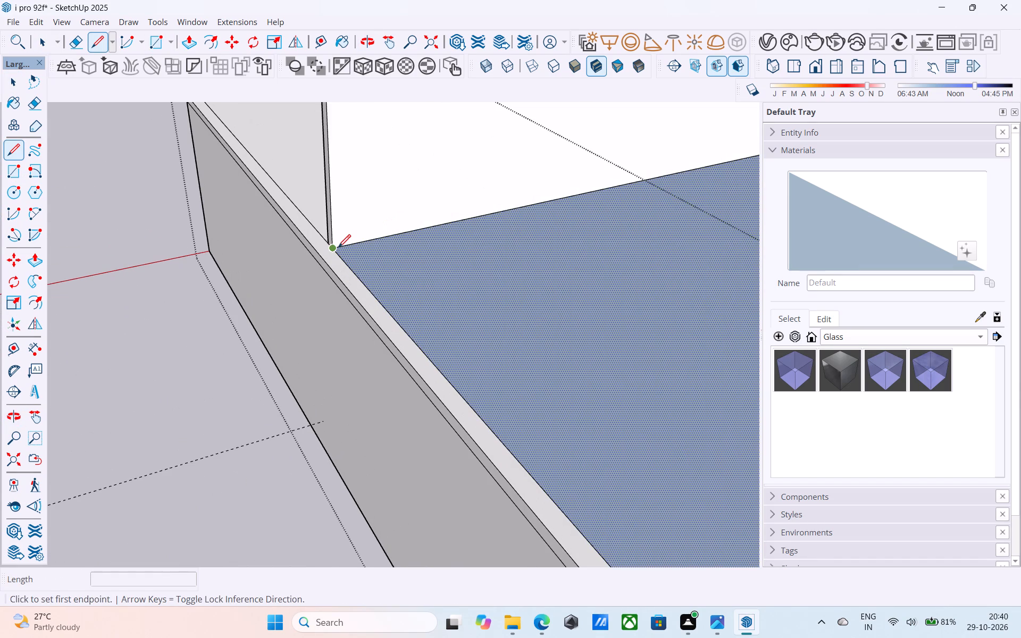
click(338, 248)
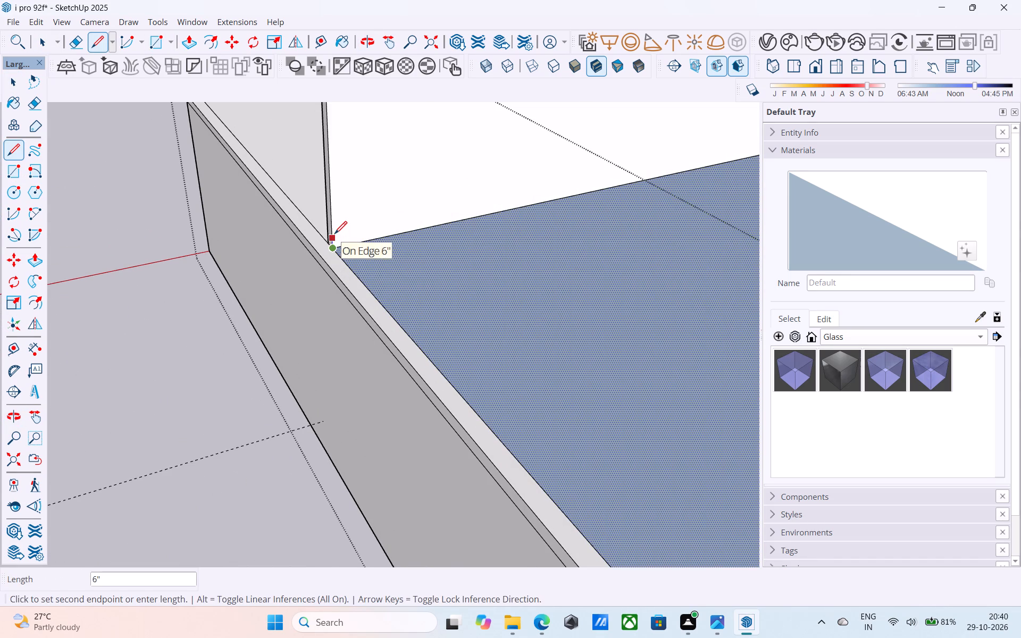
click(334, 234)
Draw a horizontal rectangle 6" above the bay, from the mark on the partition's edge to the top of the opposite corner's vertical line.
key(r)
click(332, 236)
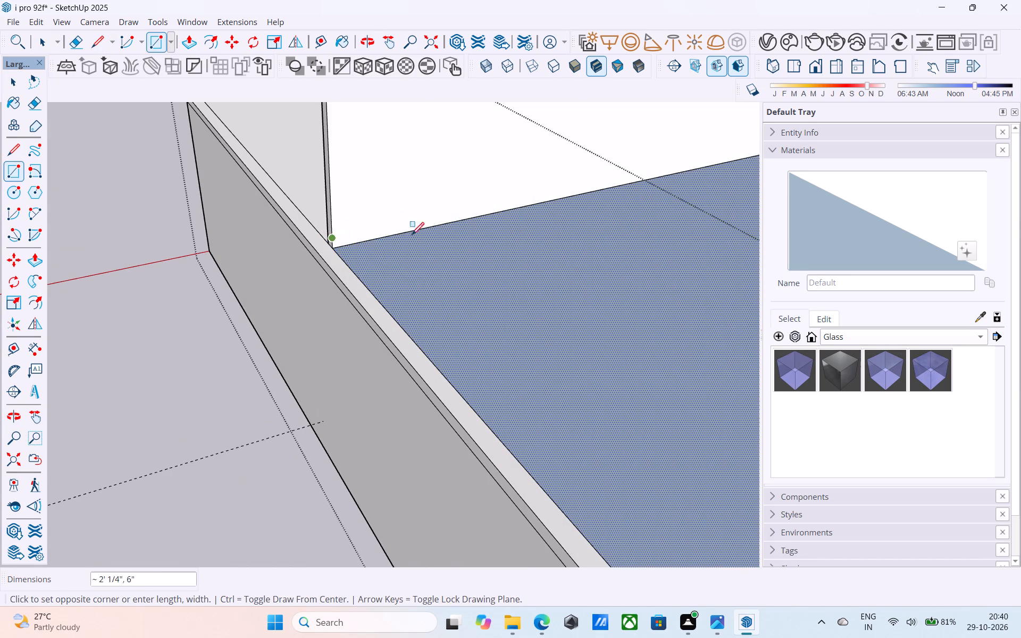
scroll(417, 238, down, 15)
middle_drag(556, 211, 349, 217)
scroll(414, 293, up, 6)
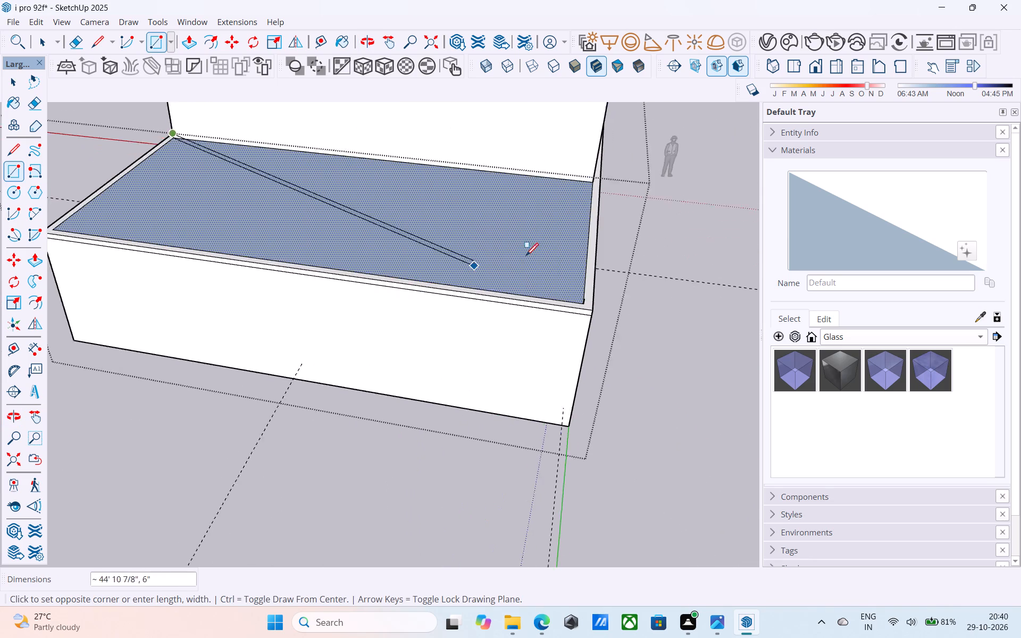
scroll(526, 257, up, 12)
middle_drag(616, 314, 446, 200)
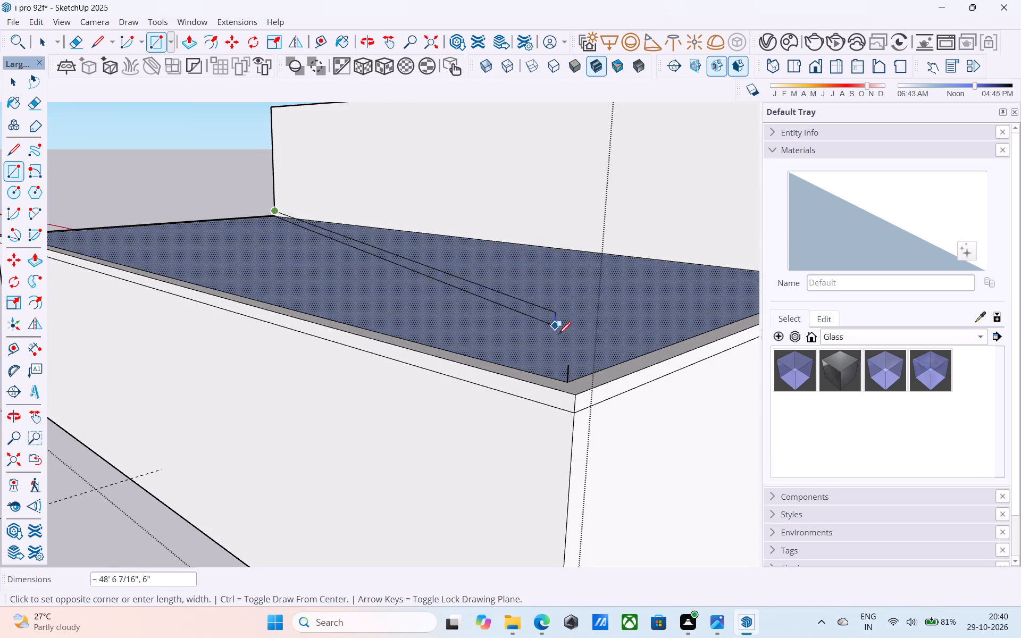
click(567, 370)
Draw a vertical line at the remaining outer corner up to the raised rectangle, closing the slab's side faces.
scroll(565, 369, down, 10)
middle_drag(446, 324, 715, 360)
middle_drag(217, 364, 302, 379)
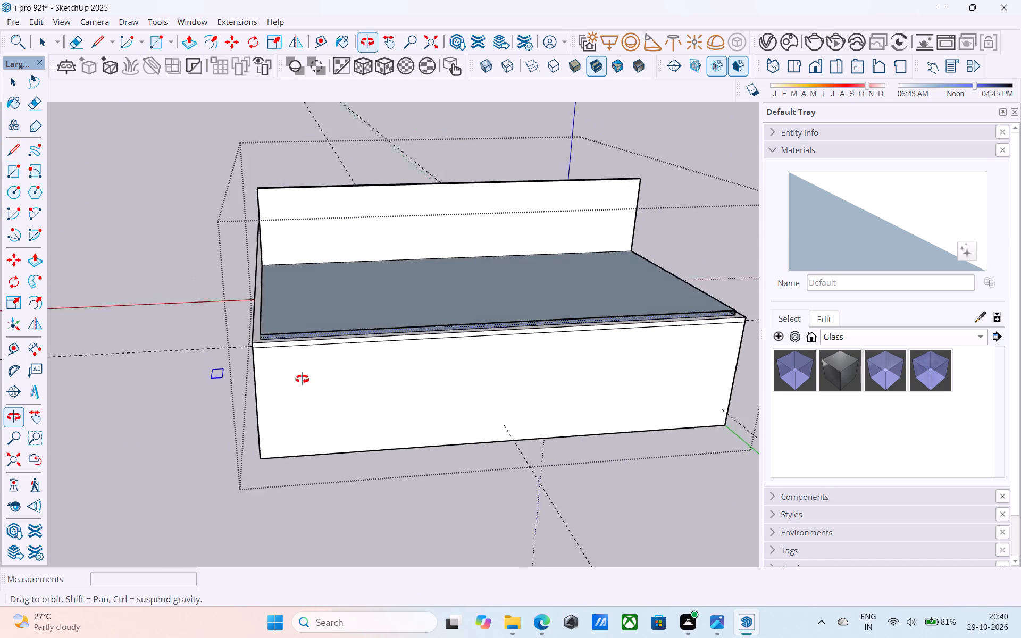
middle_drag(302, 379, 374, 380)
scroll(486, 356, up, 16)
key(space)
key(l)
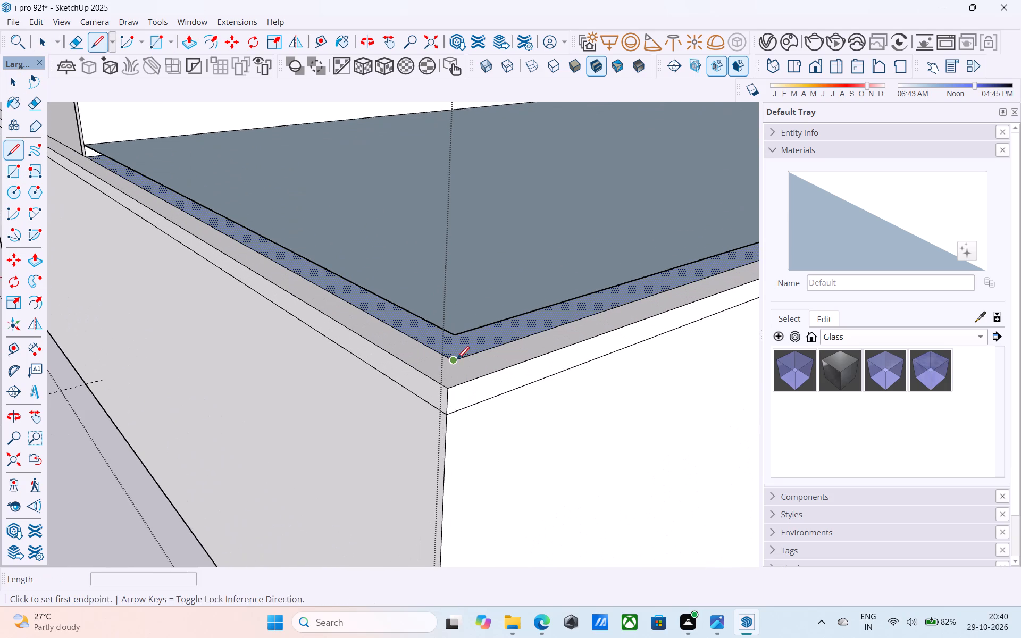
click(457, 359)
click(453, 338)
Reverse the slab's top face.
scroll(412, 334, up, 1)
scroll(392, 330, down, 4)
middle_drag(371, 329, 157, 322)
key(space)
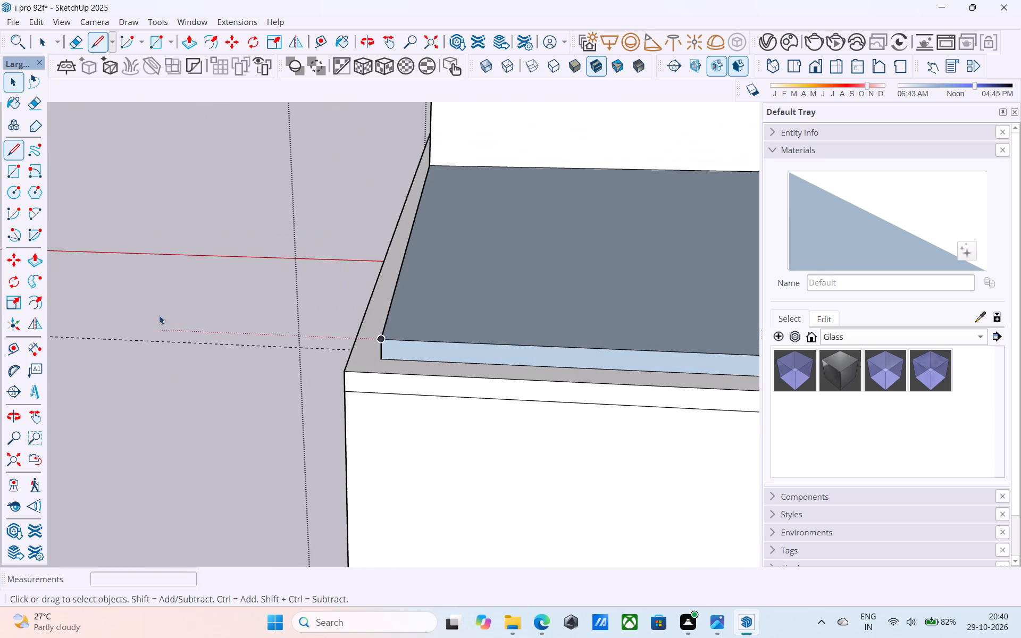
click(556, 254)
right_click(557, 253)
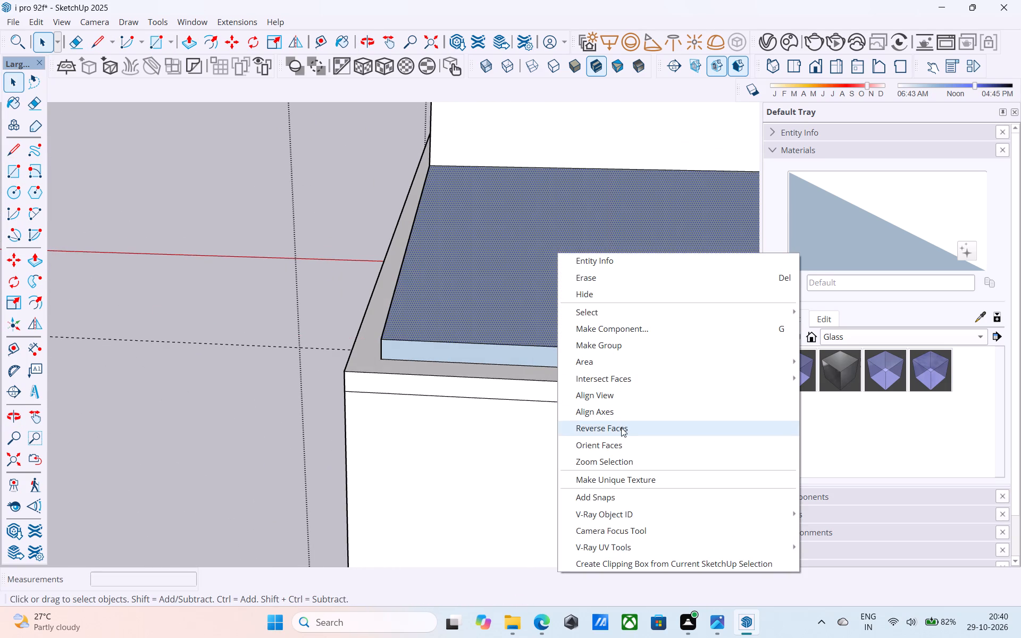
click(621, 427)
Reverse the slab's long outer side face.
scroll(241, 294, down, 6)
middle_drag(208, 284, 20, 259)
scroll(52, 256, down, 8)
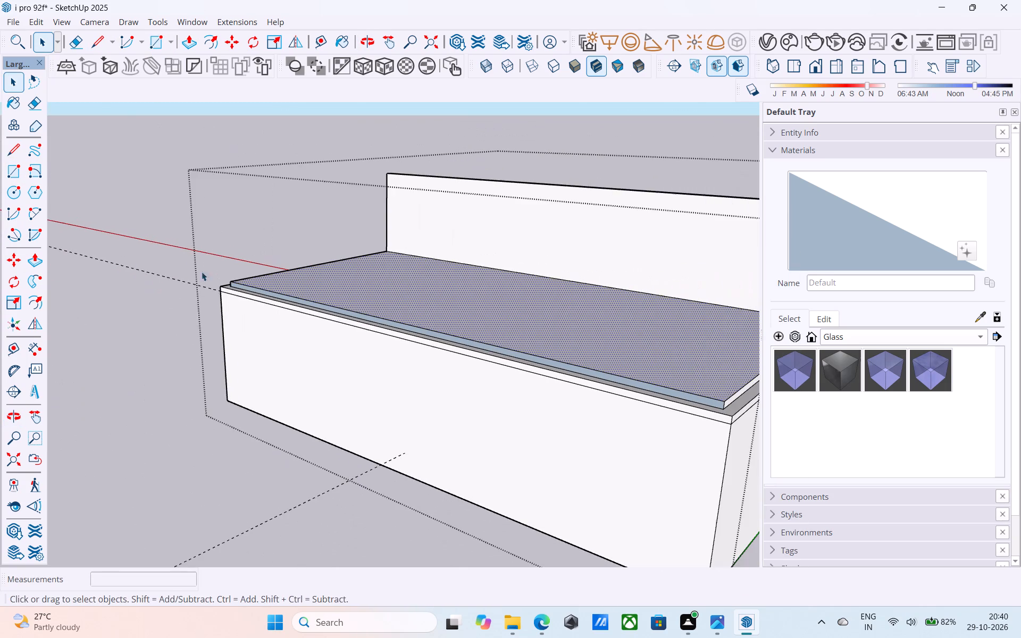
middle_drag(566, 361, 493, 350)
scroll(302, 281, down, 5)
scroll(492, 383, up, 13)
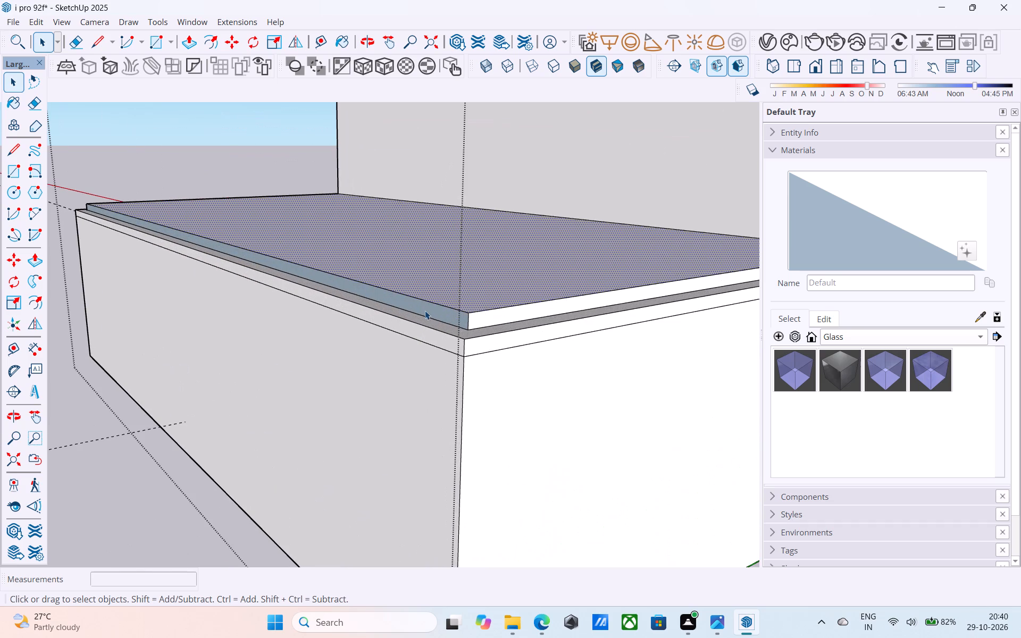
click(425, 310)
right_click(425, 310)
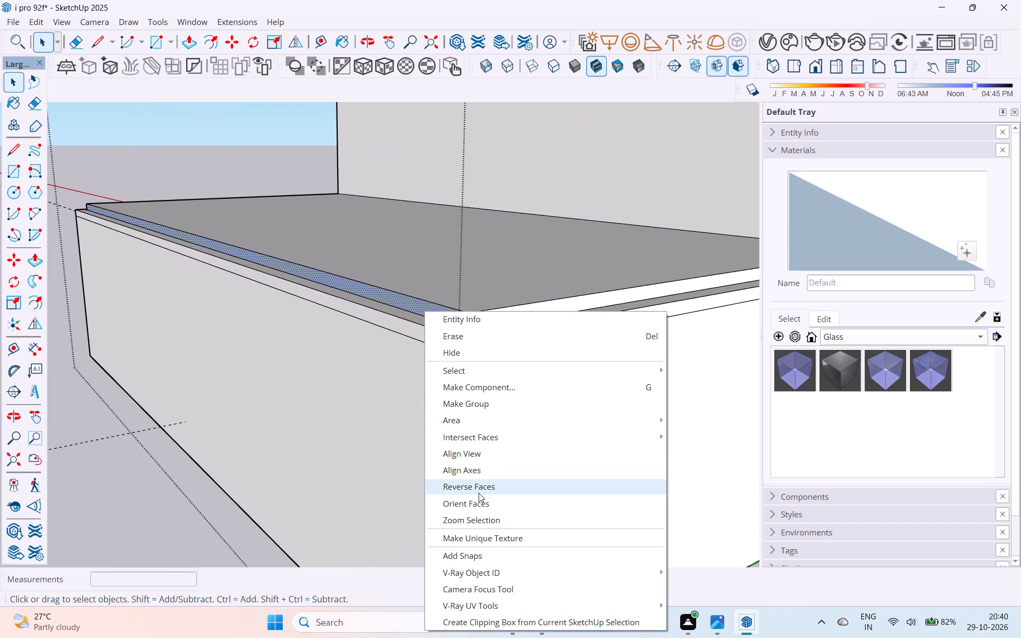
click(479, 493)
Push/Pull one short end face of the slab outward, flush with the outer wall's outside face.
scroll(461, 452, down, 5)
scroll(388, 347, down, 10)
middle_drag(356, 307, 255, 324)
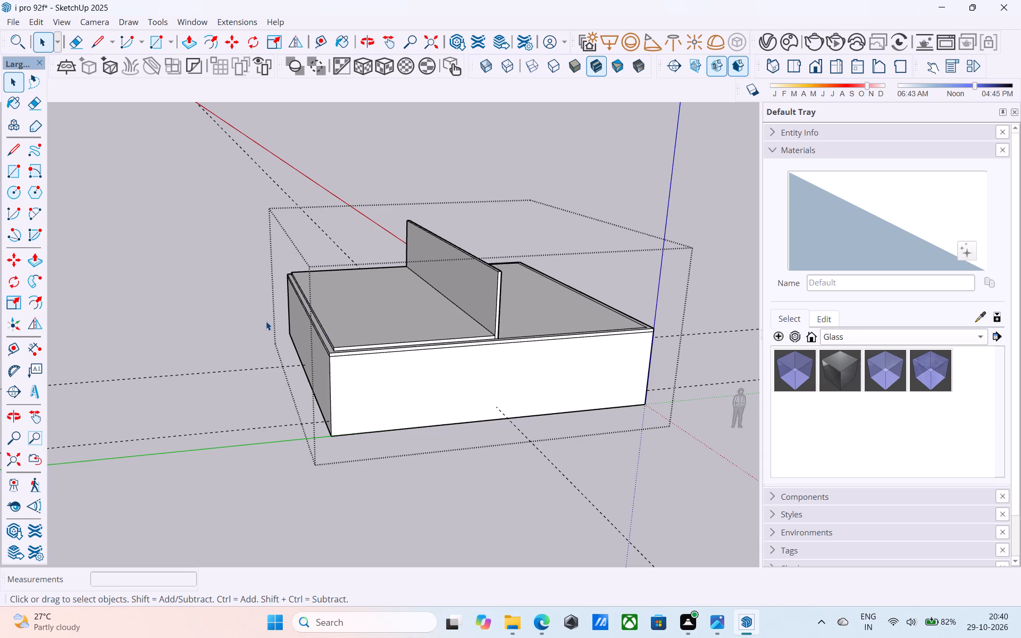
scroll(266, 321, down, 6)
middle_drag(269, 330, 348, 356)
scroll(282, 333, up, 3)
middle_drag(316, 332, 322, 328)
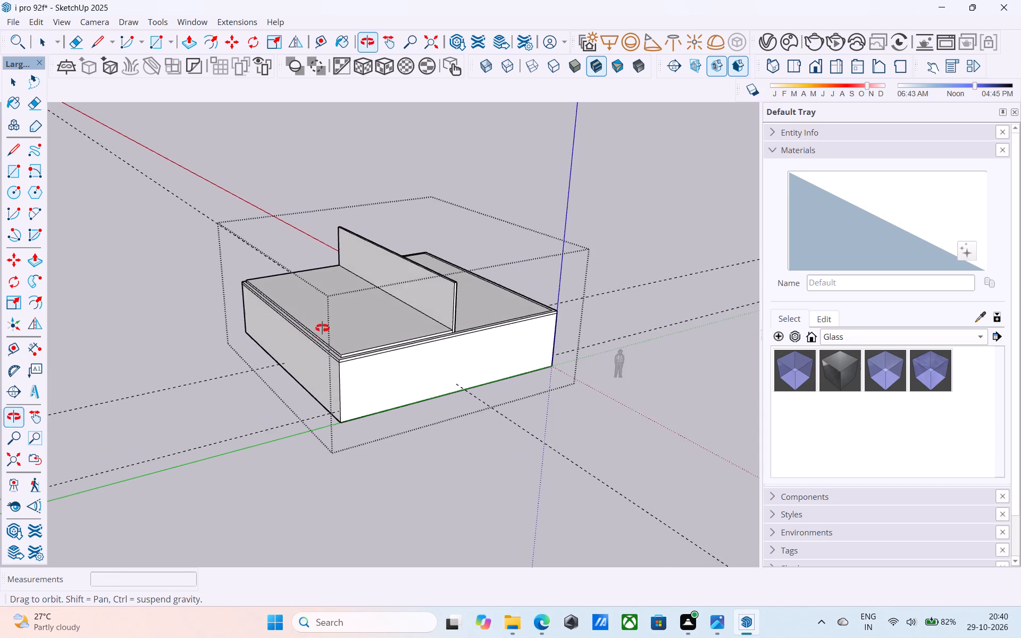
middle_drag(322, 328, 364, 305)
scroll(451, 346, up, 13)
click(328, 339)
scroll(328, 339, up, 2)
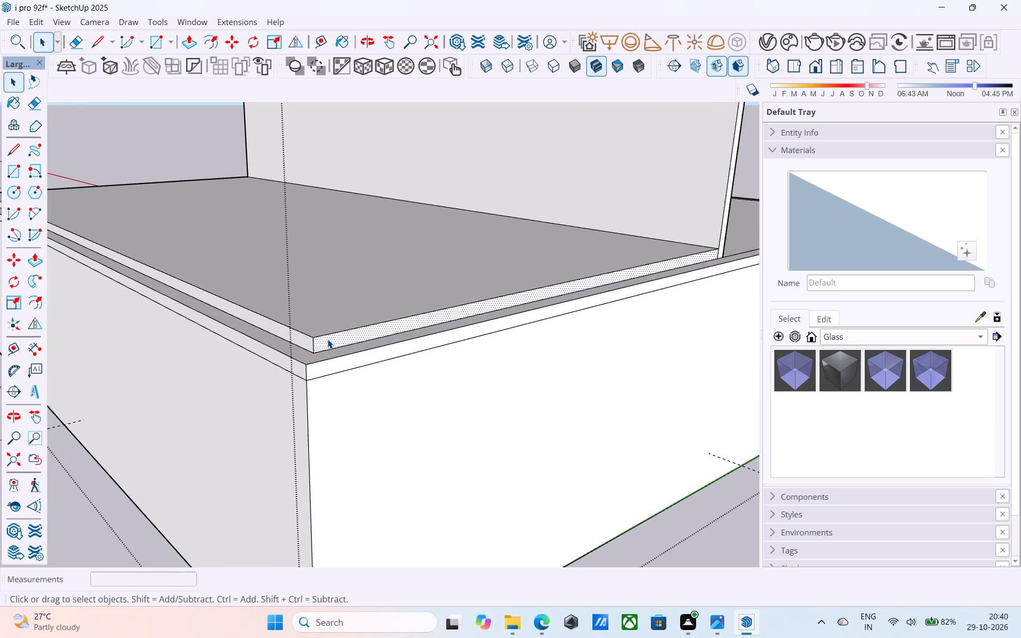
scroll(328, 339, up, 1)
key(p)
click(328, 339)
click(336, 384)
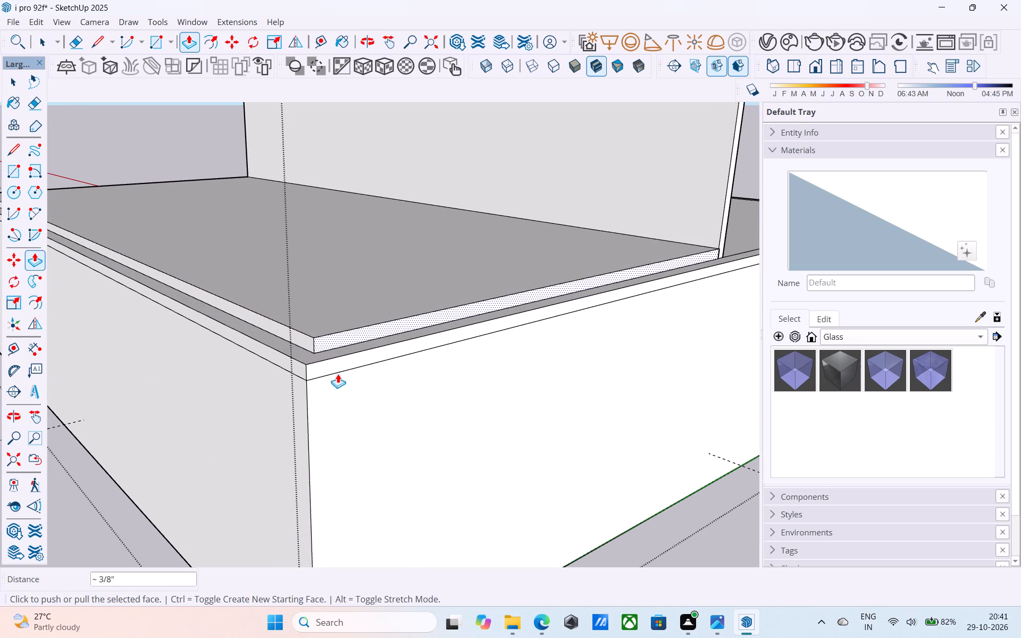
click(343, 345)
click(346, 367)
key(space)
Push/Pull the slab's long side face outward 9", flush with the outer wall.
click(317, 349)
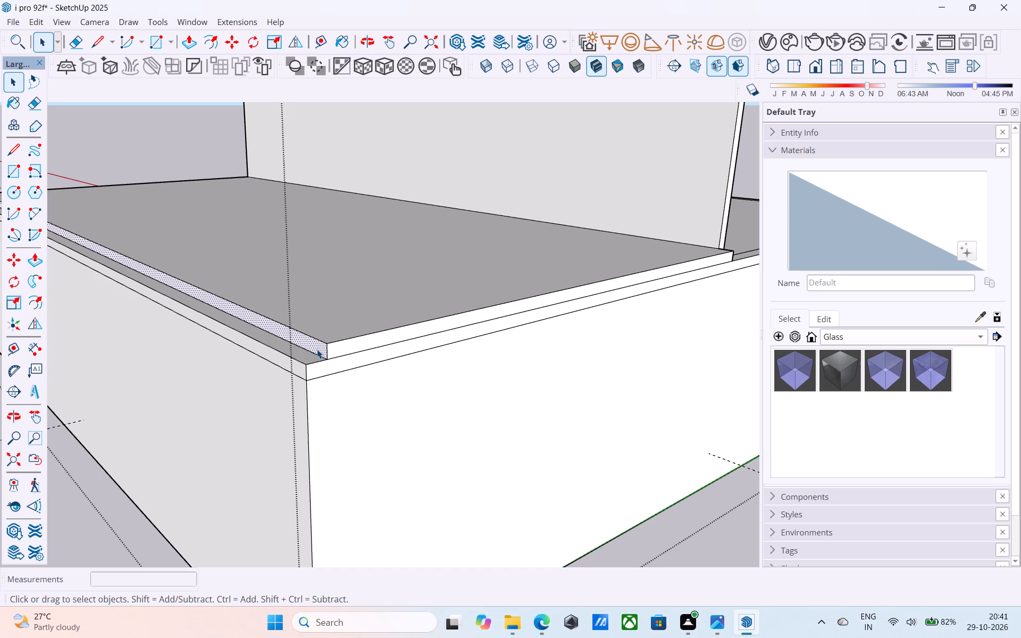
key(p)
click(316, 350)
click(275, 402)
Push/Pull the slab's opposite short end face outward, flush with the outer wall.
scroll(409, 335, down, 10)
middle_drag(493, 318, 786, 310)
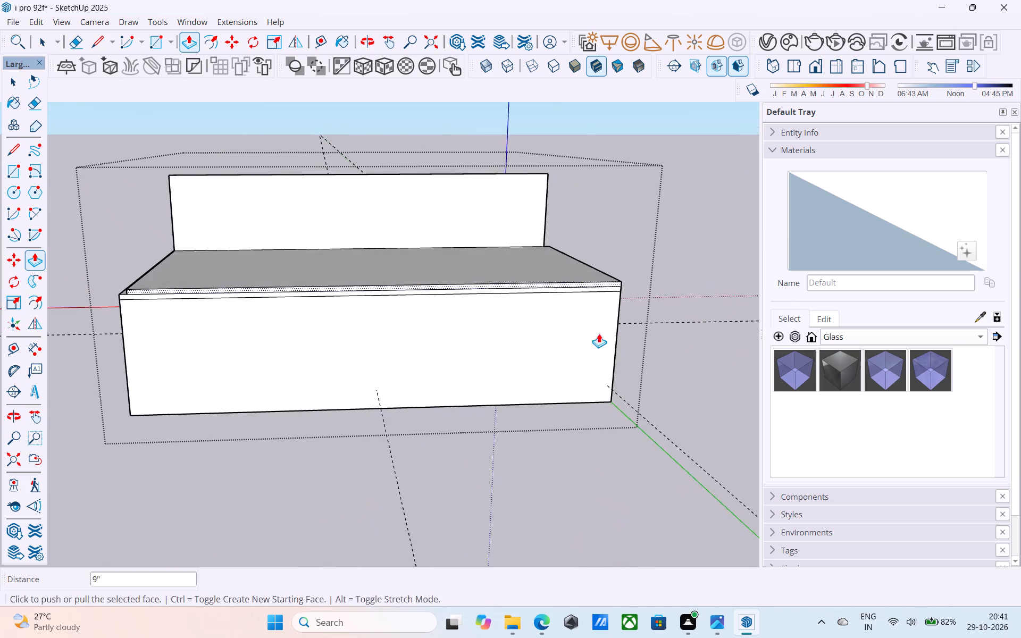
middle_drag(403, 333, 631, 401)
scroll(501, 406, up, 11)
key(space)
click(461, 418)
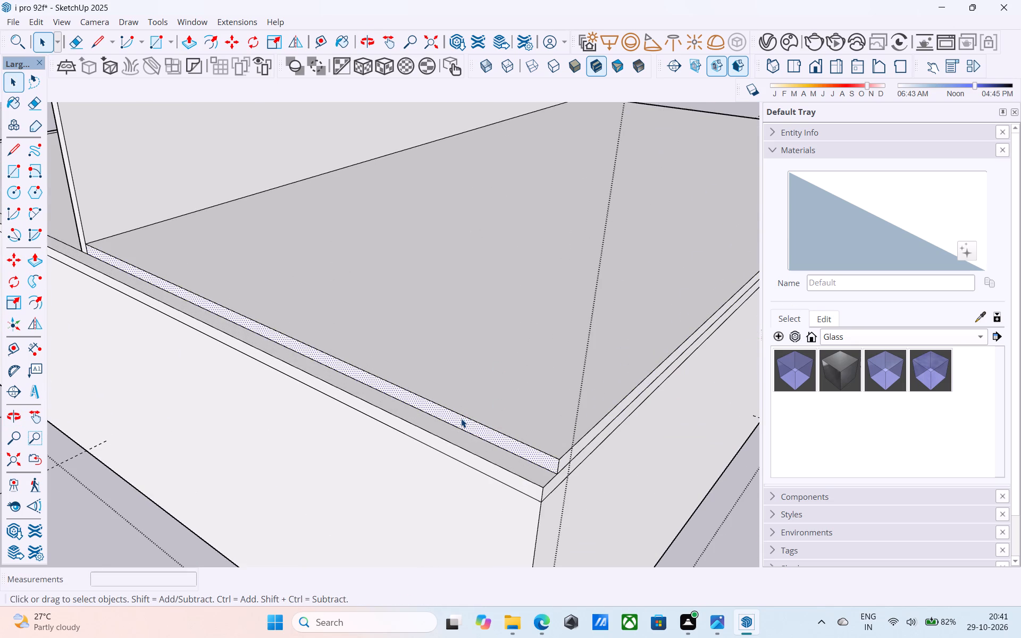
key(p)
click(458, 416)
click(424, 446)
key(space)
Examine the extended slab's edges and the bay on the other side of the partition from several angles.
scroll(422, 442, down, 5)
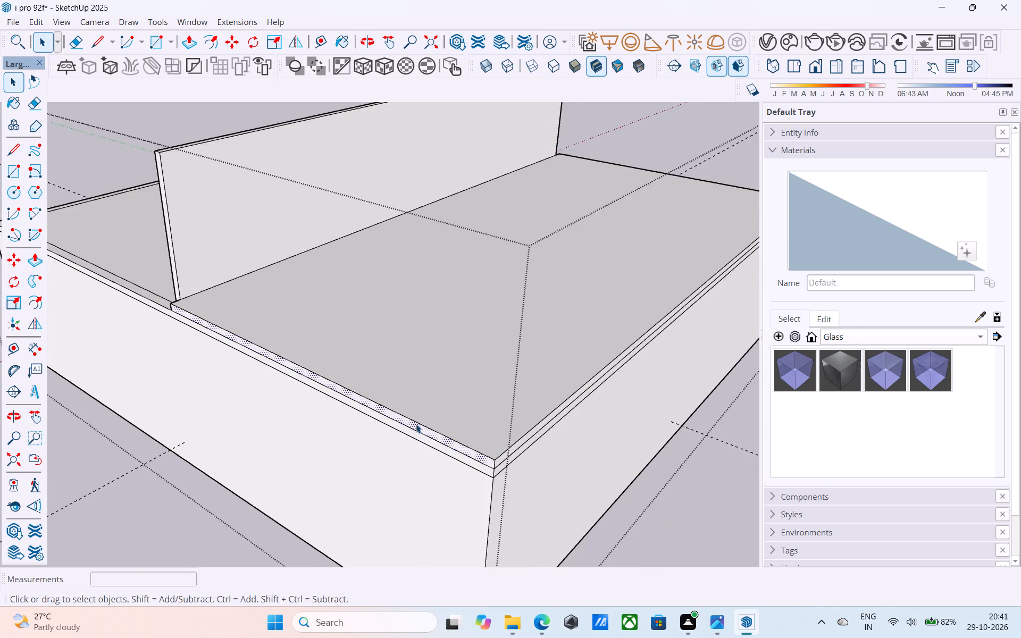
scroll(416, 424, down, 9)
middle_drag(423, 419, 352, 271)
scroll(317, 140, up, 5)
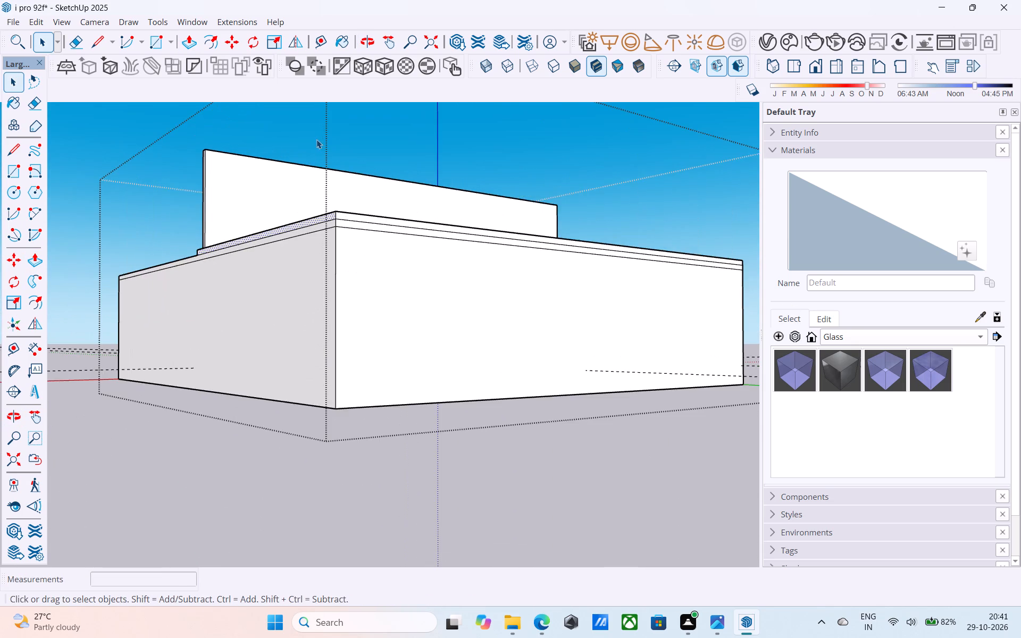
middle_drag(316, 139, 811, 281)
middle_drag(552, 305, 684, 284)
scroll(493, 296, up, 1)
middle_drag(495, 297, 748, 250)
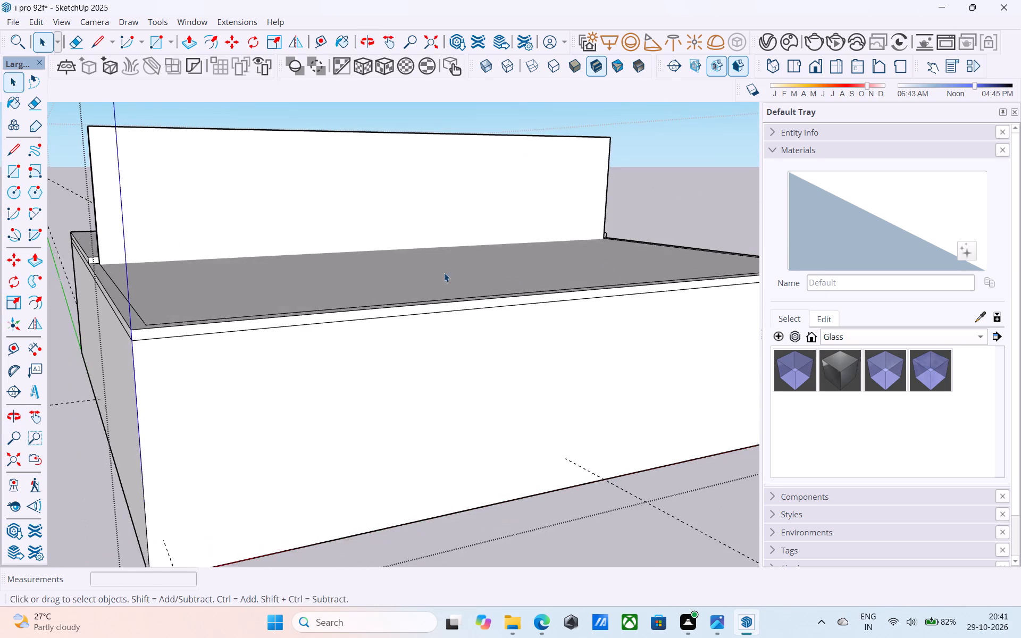
middle_drag(606, 268, 655, 258)
middle_drag(340, 305, 547, 382)
scroll(544, 382, down, 6)
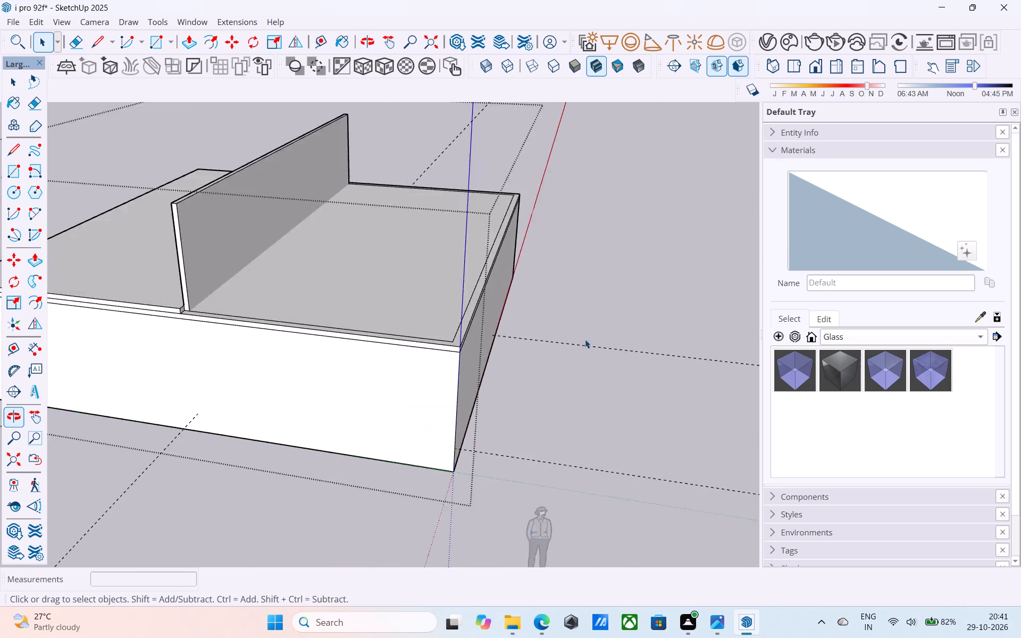
Delete the flat face covering the bay on the unslabbed side of the partition.
scroll(585, 339, down, 4)
middle_drag(439, 312, 391, 296)
scroll(358, 304, up, 12)
middle_drag(325, 321, 384, 293)
click(414, 293)
key(Delete)
scroll(415, 289, down, 4)
middle_drag(415, 289, 400, 292)
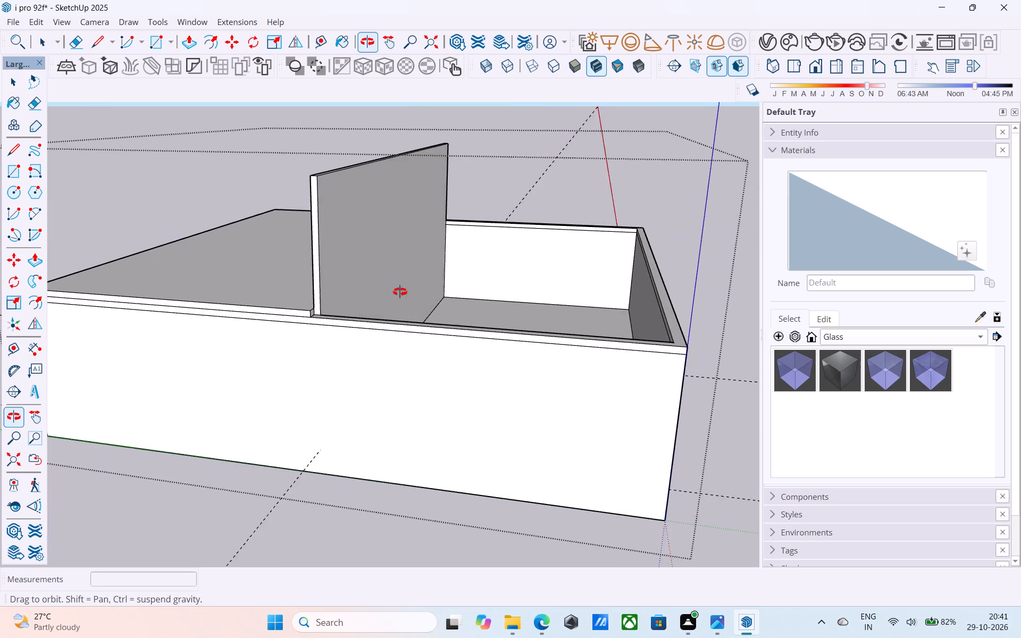
middle_drag(400, 292, 391, 297)
Draw a line along the partition's base between its two end corners to cap the open bay with a face.
key(space)
key(l)
scroll(308, 316, up, 6)
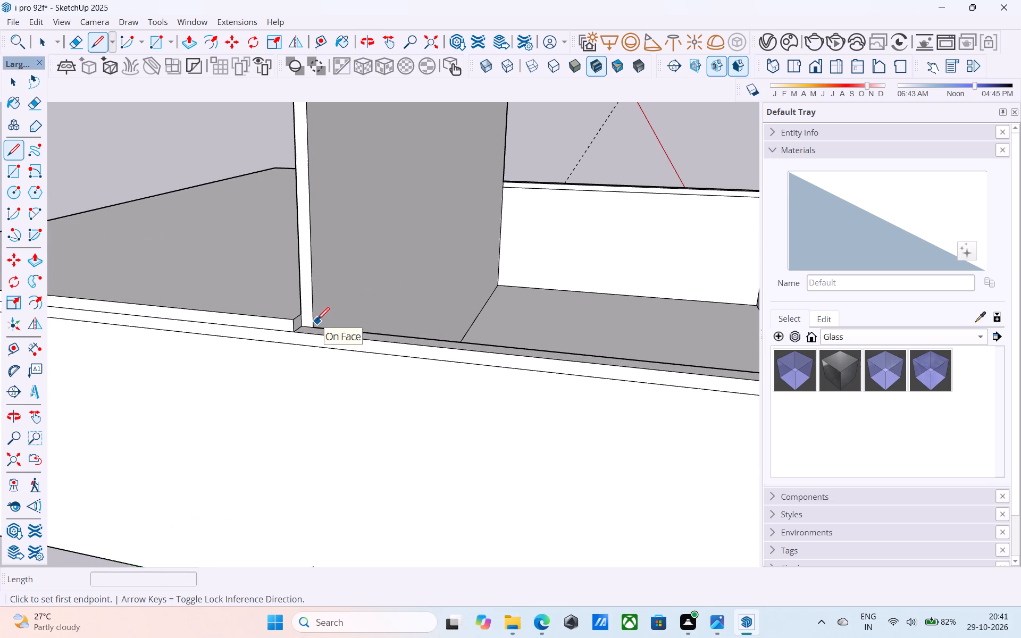
click(313, 325)
middle_drag(538, 190, 299, 282)
scroll(370, 267, up, 10)
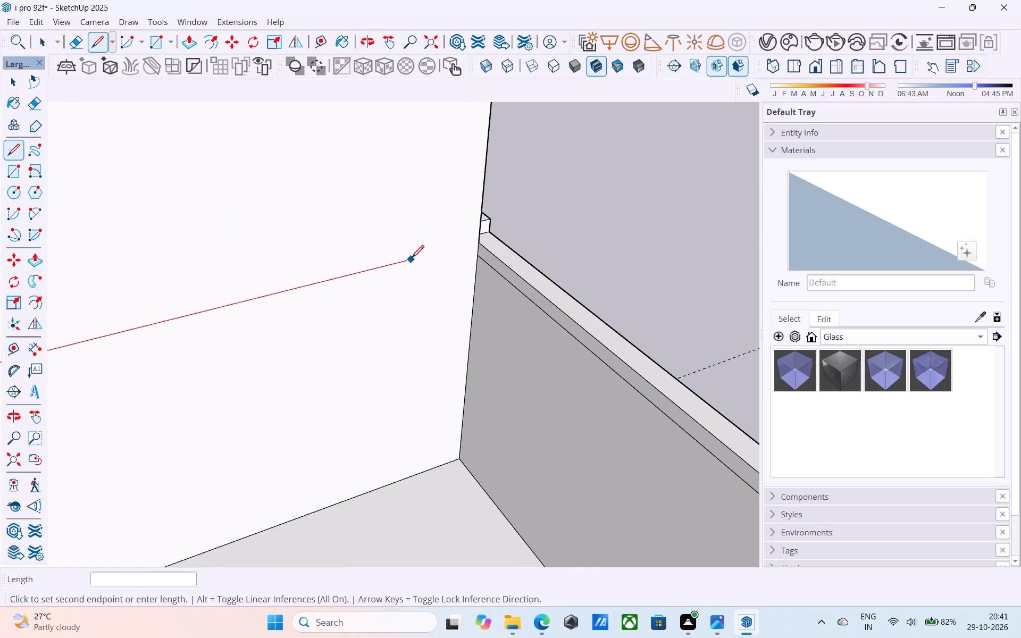
click(479, 246)
scroll(480, 245, down, 4)
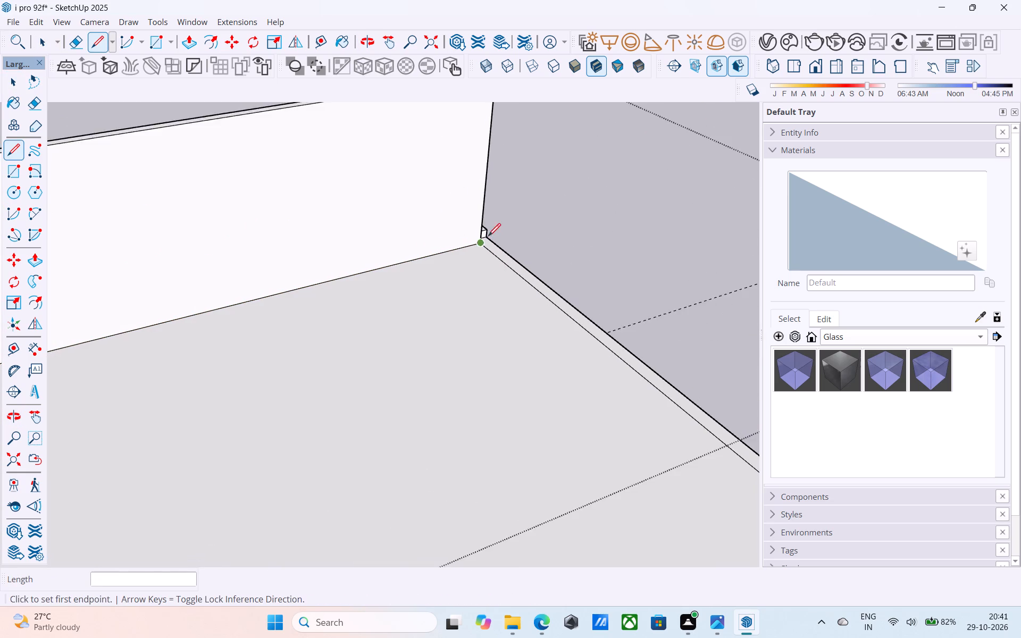
scroll(488, 237, down, 13)
Reverse the new face covering the bay.
key(space)
click(463, 276)
right_click(463, 276)
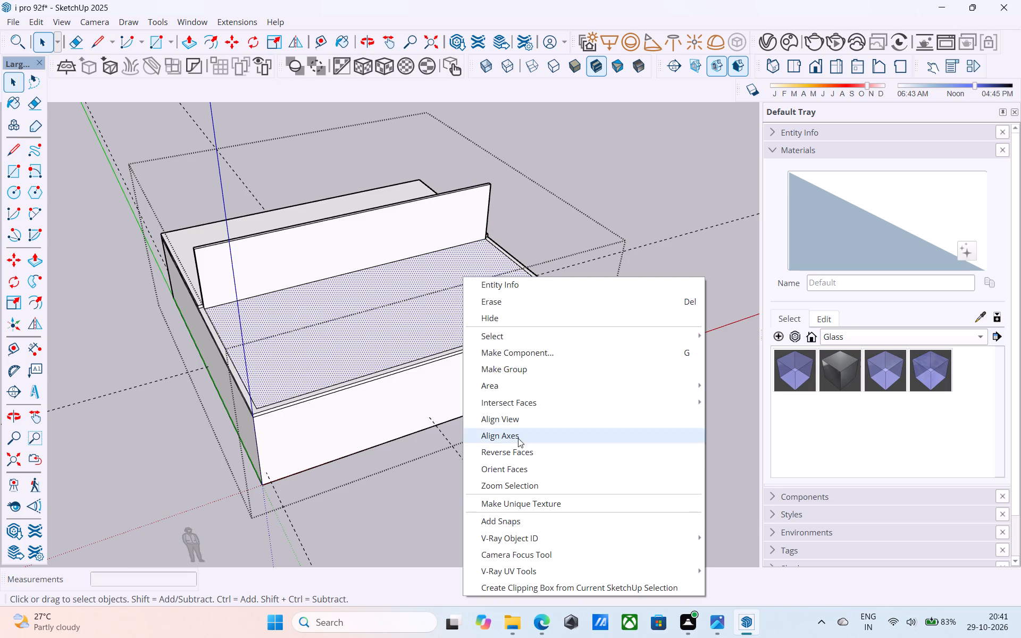
click(522, 454)
Draw a 6" vertical edge upward from the bay's corner at the partition's near end.
middle_drag(516, 311, 696, 307)
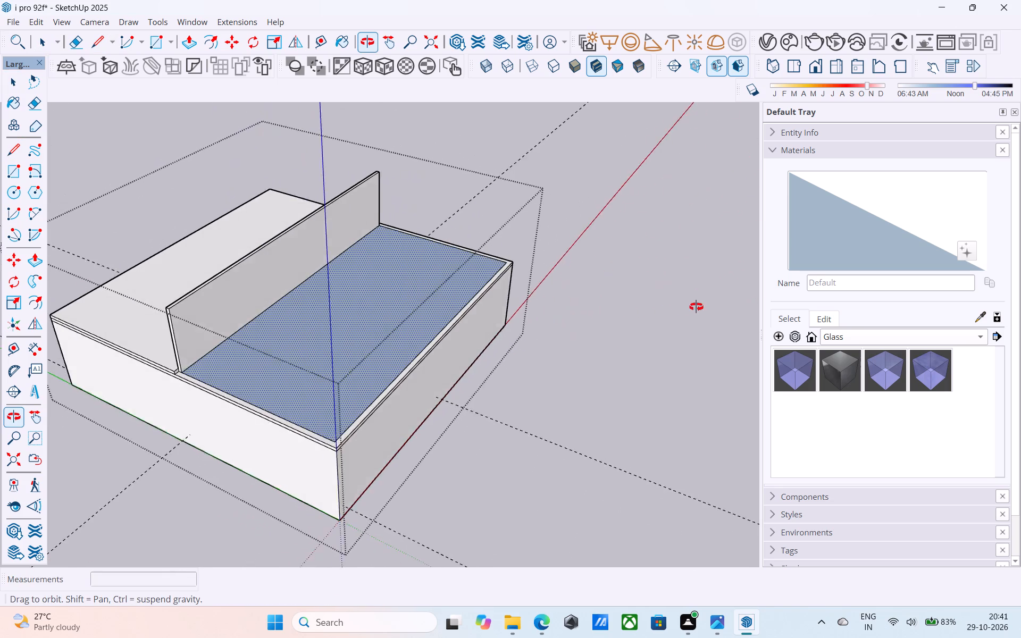
middle_drag(696, 307, 705, 305)
middle_drag(295, 347, 356, 339)
scroll(227, 404, up, 9)
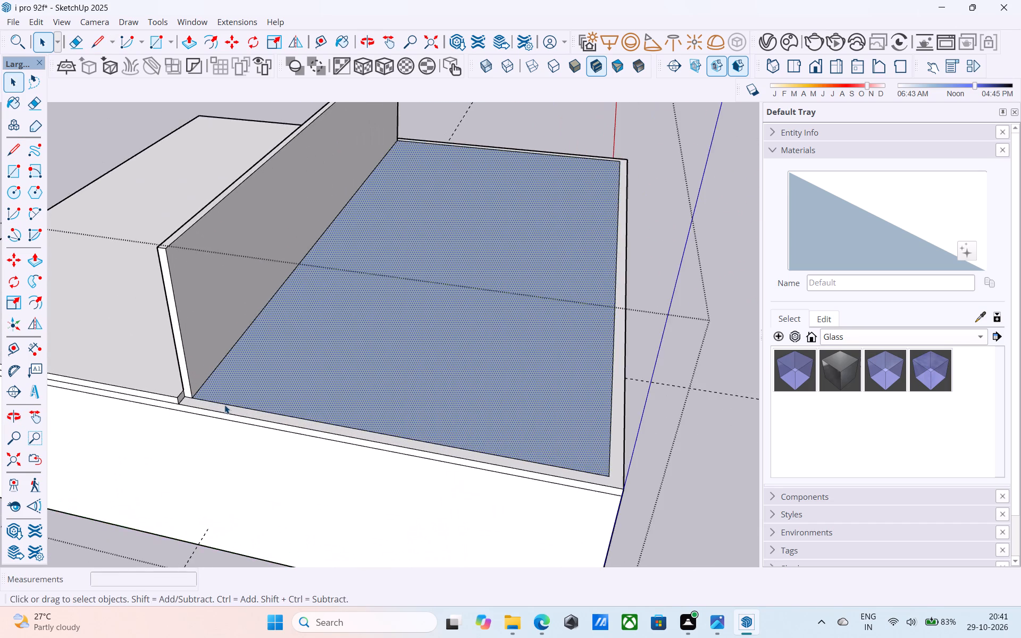
scroll(224, 405, up, 1)
key(l)
click(178, 392)
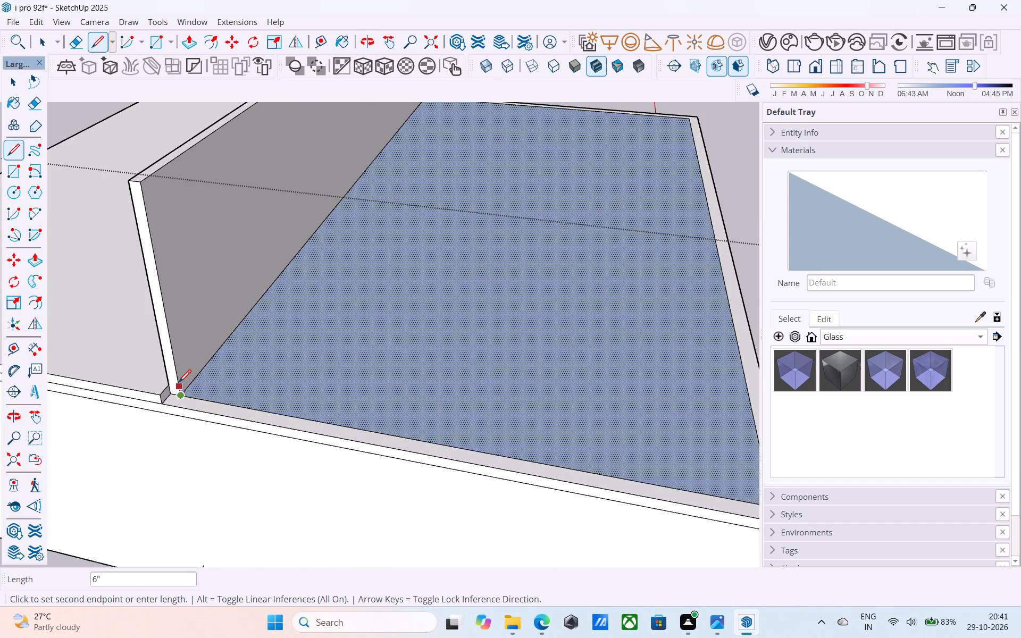
click(179, 383)
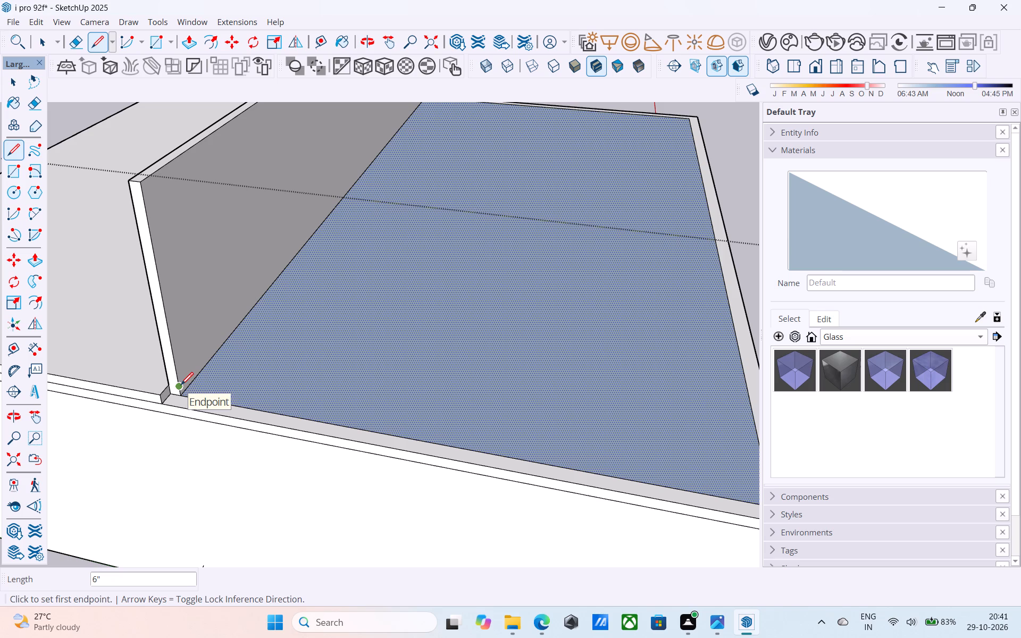
scroll(615, 180, down, 5)
Draw a vertical edge at the bay's diagonally opposite outer corner, level with the top of the first vertical edge.
middle_drag(590, 211, 151, 233)
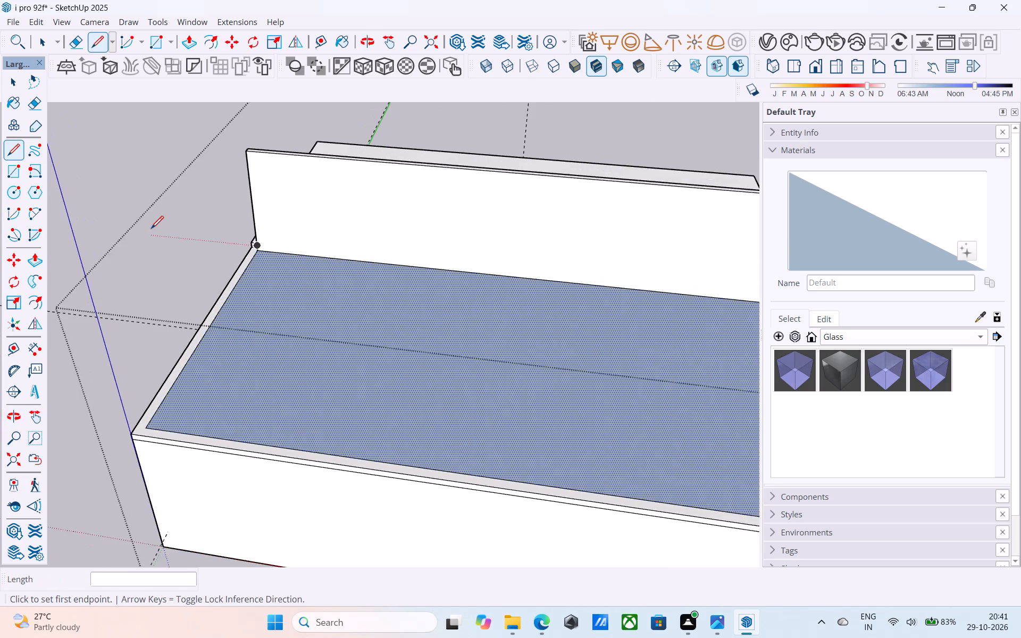
scroll(151, 228, down, 8)
middle_drag(533, 358, 442, 372)
scroll(447, 379, up, 7)
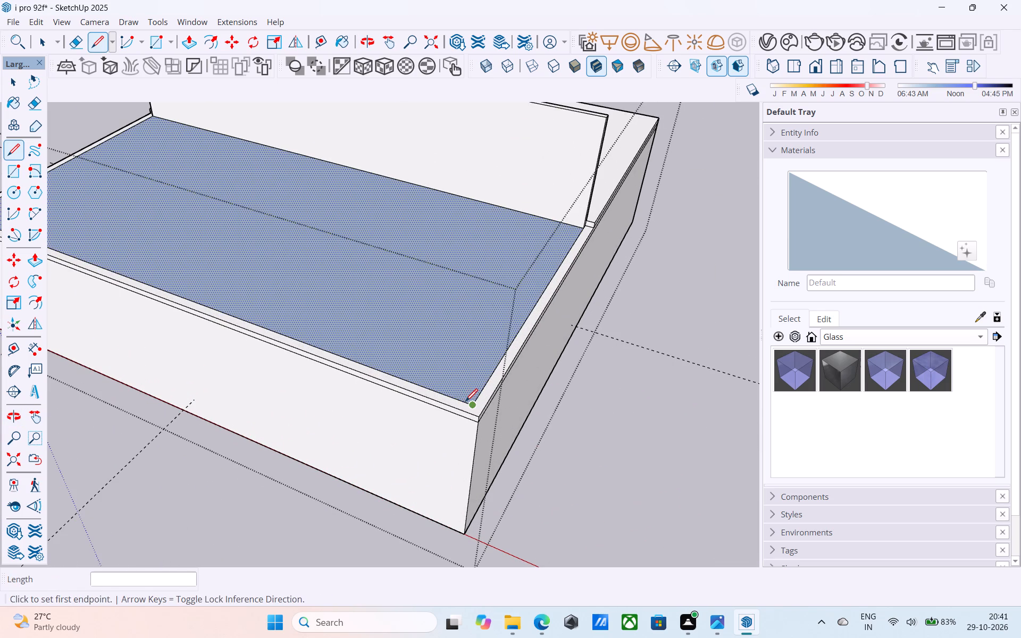
click(466, 402)
middle_drag(471, 393, 403, 300)
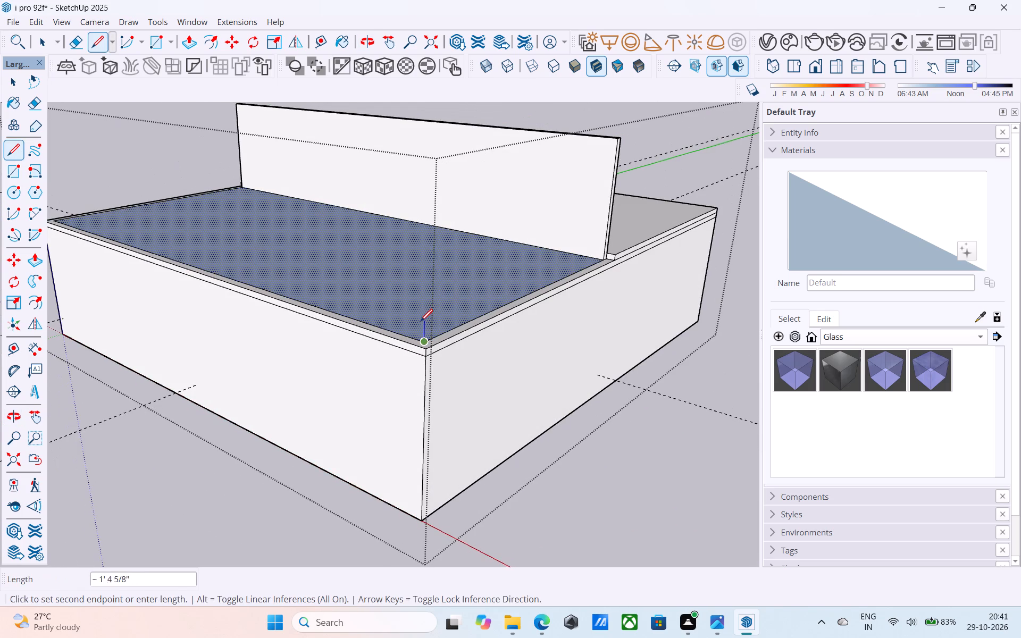
click(424, 330)
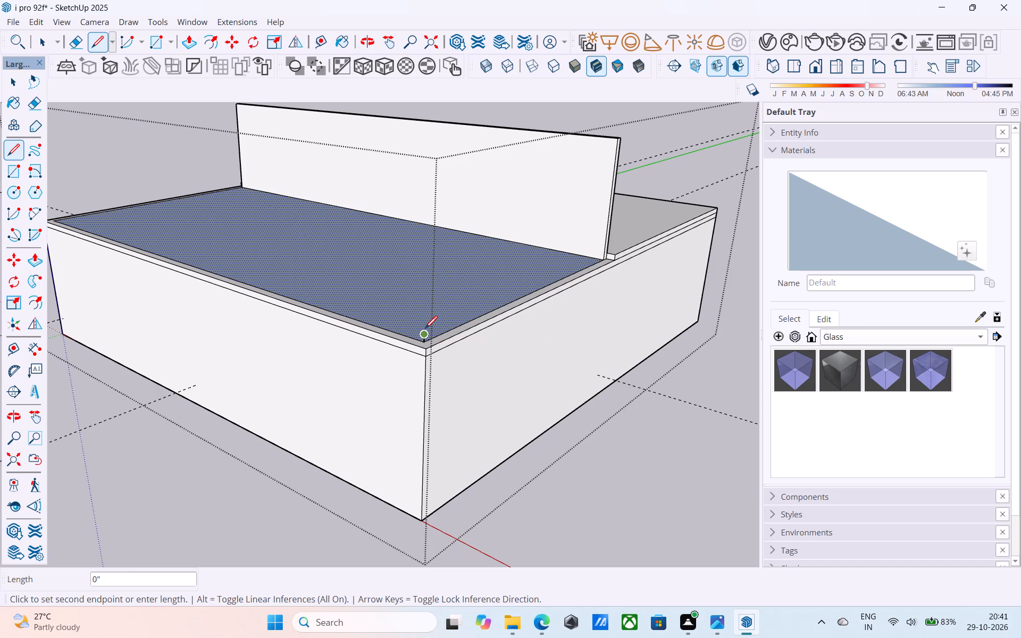
Draw a 48' 6" by 24' 3" rectangle above the bay from the partition corner to the top of the outer corner's vertical edge.
key(r)
scroll(232, 179, up, 2)
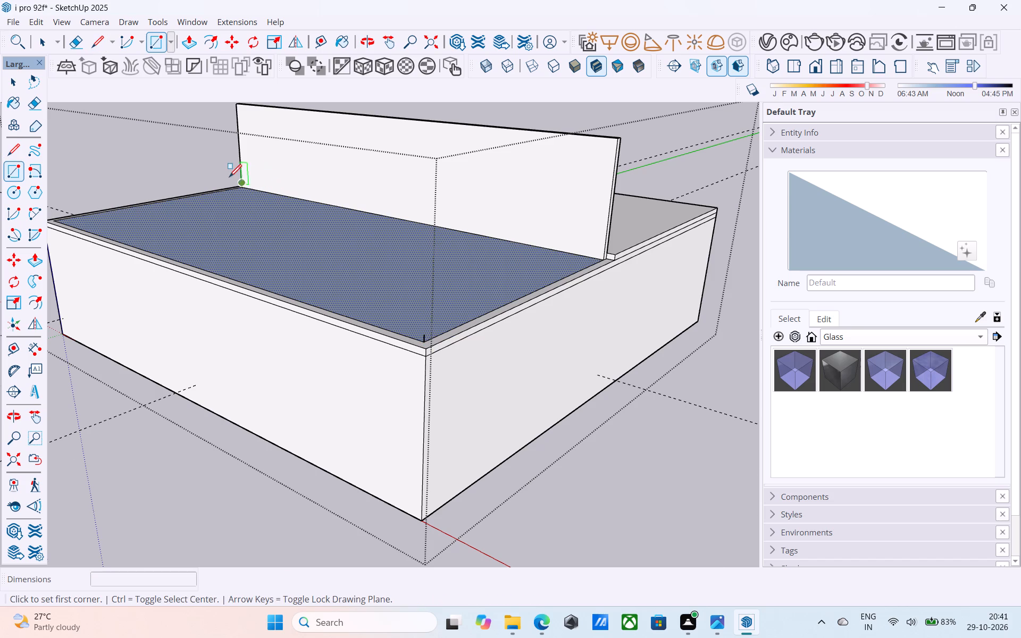
scroll(229, 178, up, 20)
scroll(229, 178, up, 4)
middle_drag(249, 176, 554, 166)
click(186, 205)
scroll(182, 201, down, 3)
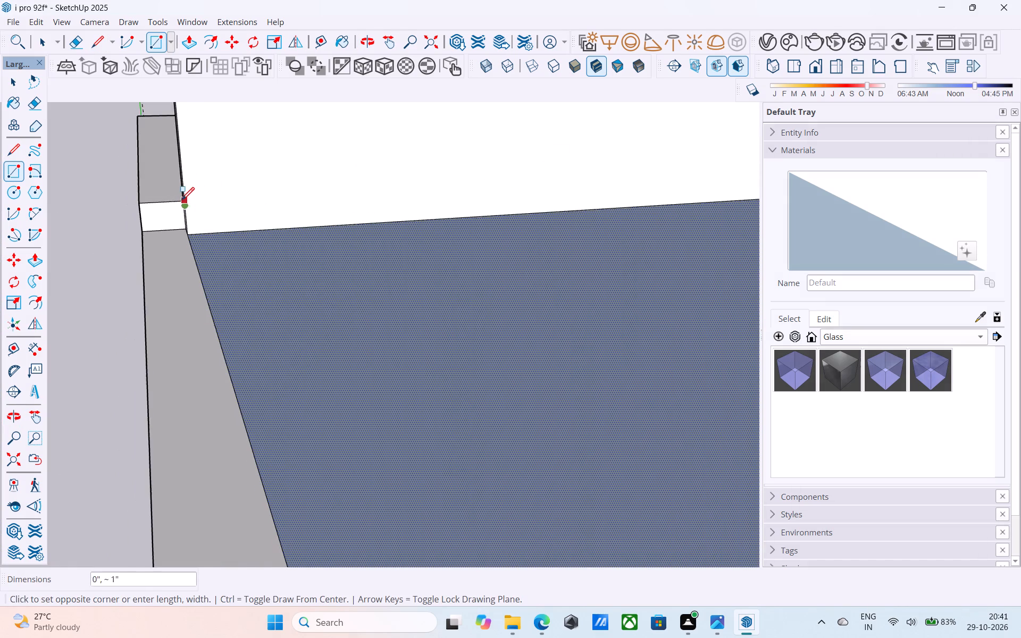
scroll(182, 201, down, 20)
scroll(182, 201, down, 1)
middle_drag(541, 177, 277, 192)
scroll(275, 191, down, 6)
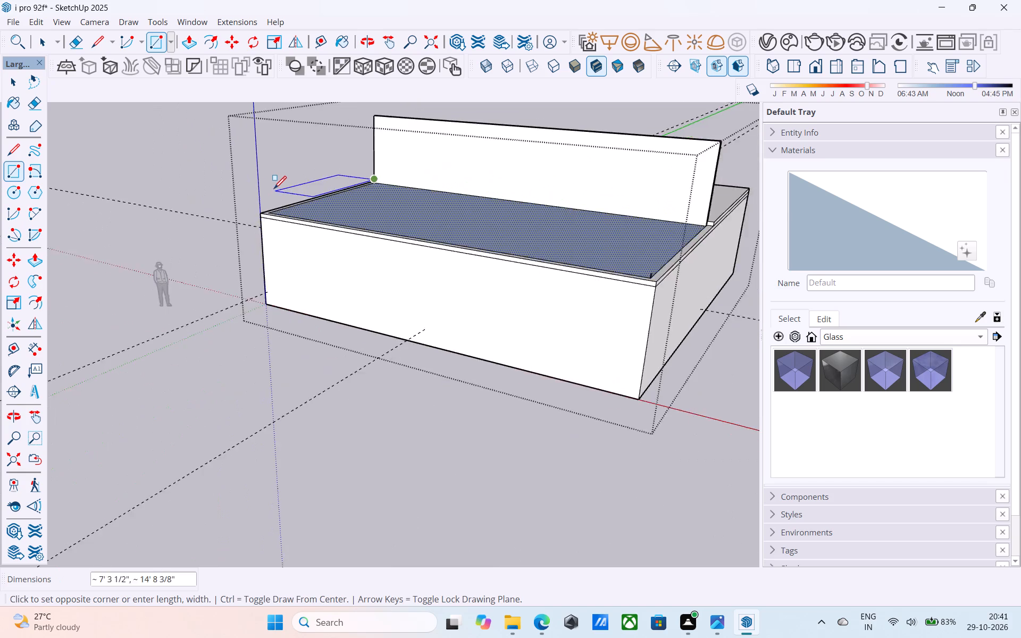
scroll(274, 190, down, 4)
middle_drag(469, 204, 379, 244)
scroll(438, 316, up, 17)
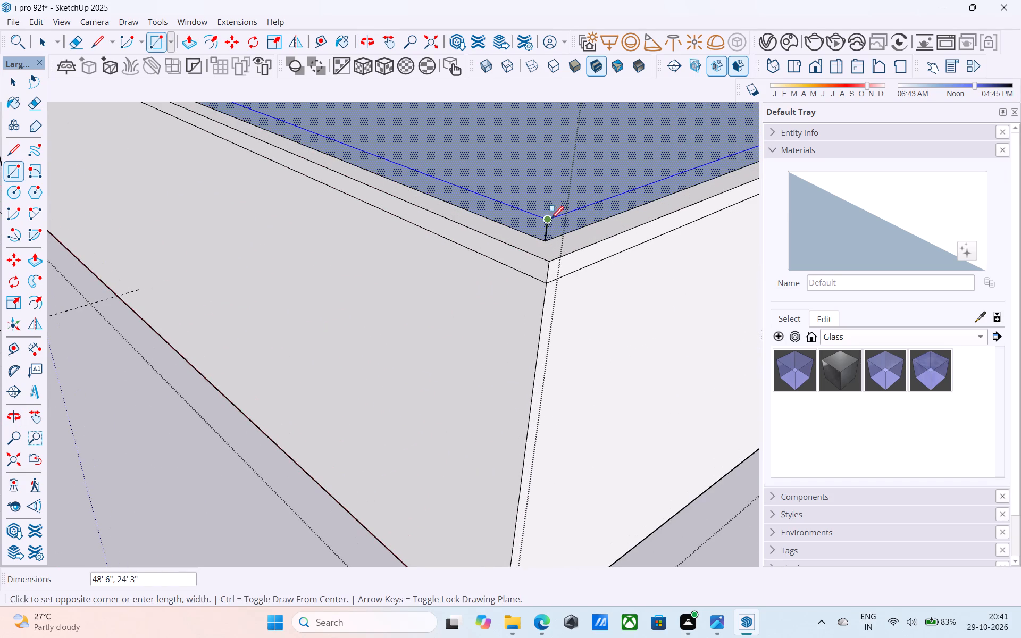
click(552, 220)
scroll(552, 220, down, 17)
key(space)
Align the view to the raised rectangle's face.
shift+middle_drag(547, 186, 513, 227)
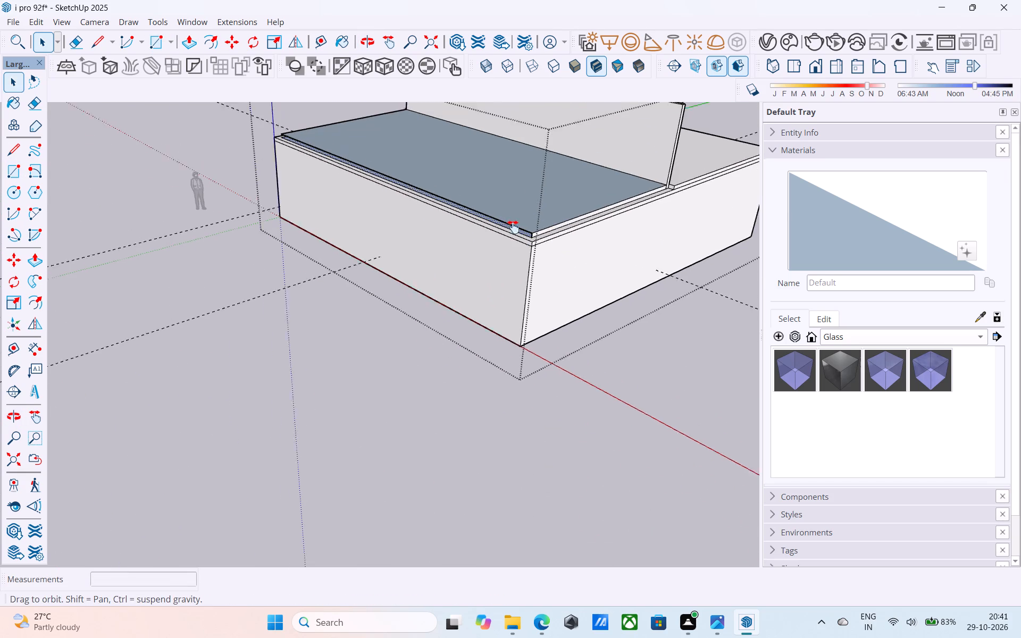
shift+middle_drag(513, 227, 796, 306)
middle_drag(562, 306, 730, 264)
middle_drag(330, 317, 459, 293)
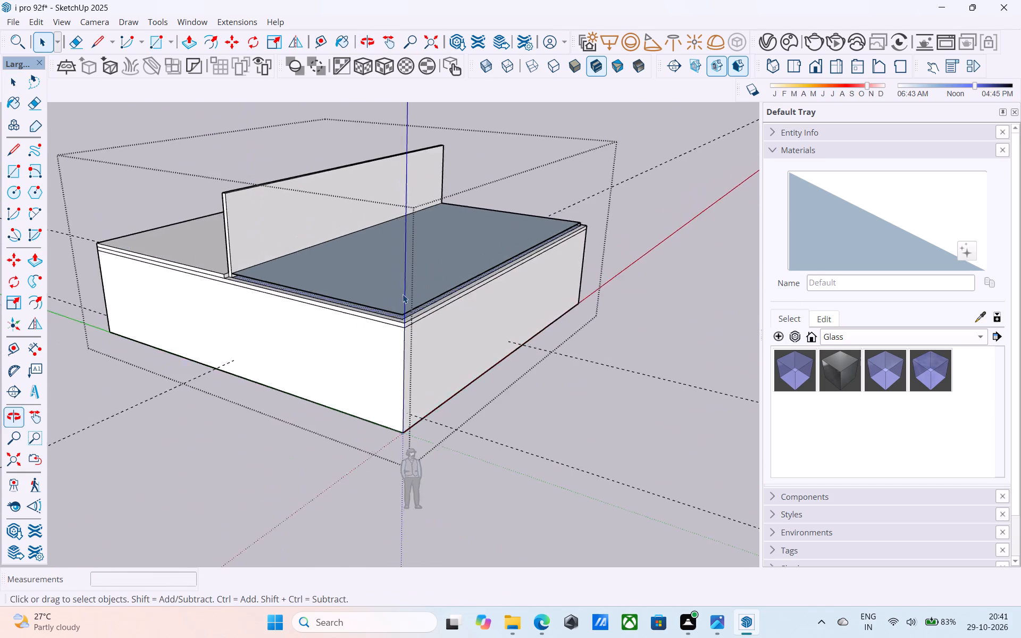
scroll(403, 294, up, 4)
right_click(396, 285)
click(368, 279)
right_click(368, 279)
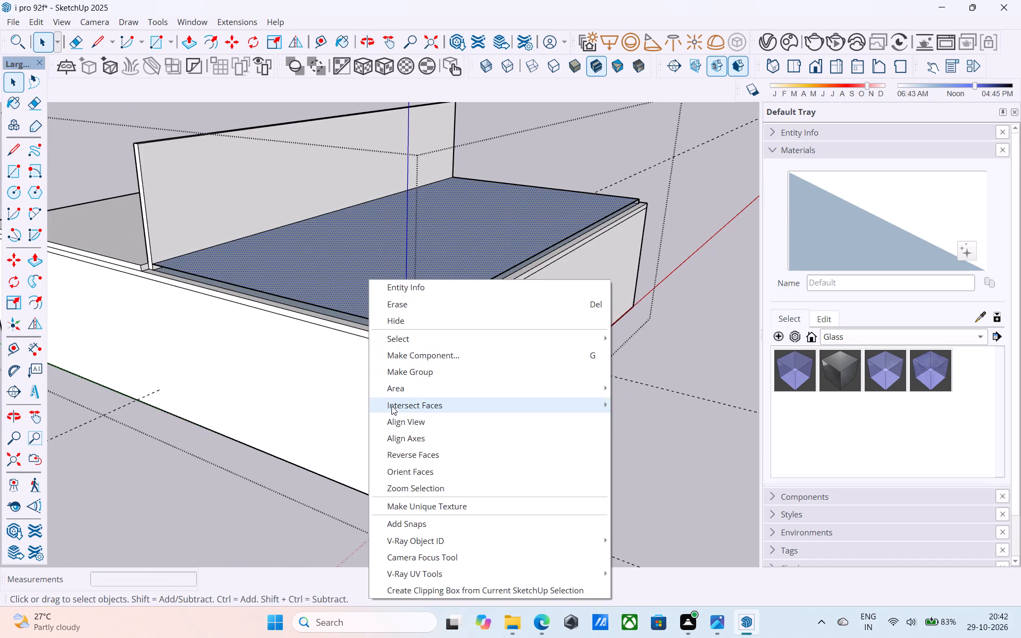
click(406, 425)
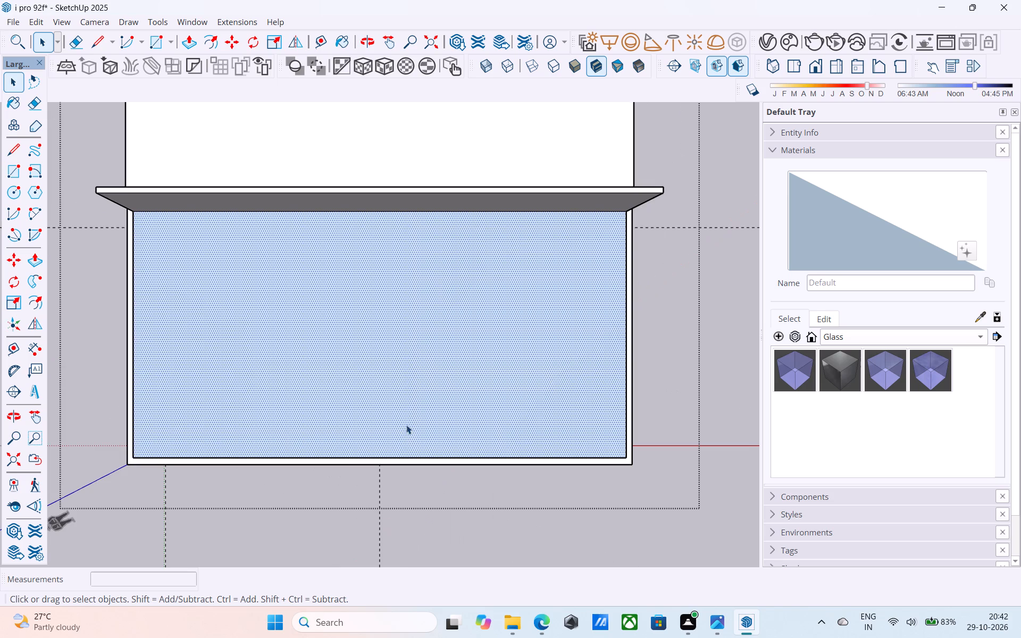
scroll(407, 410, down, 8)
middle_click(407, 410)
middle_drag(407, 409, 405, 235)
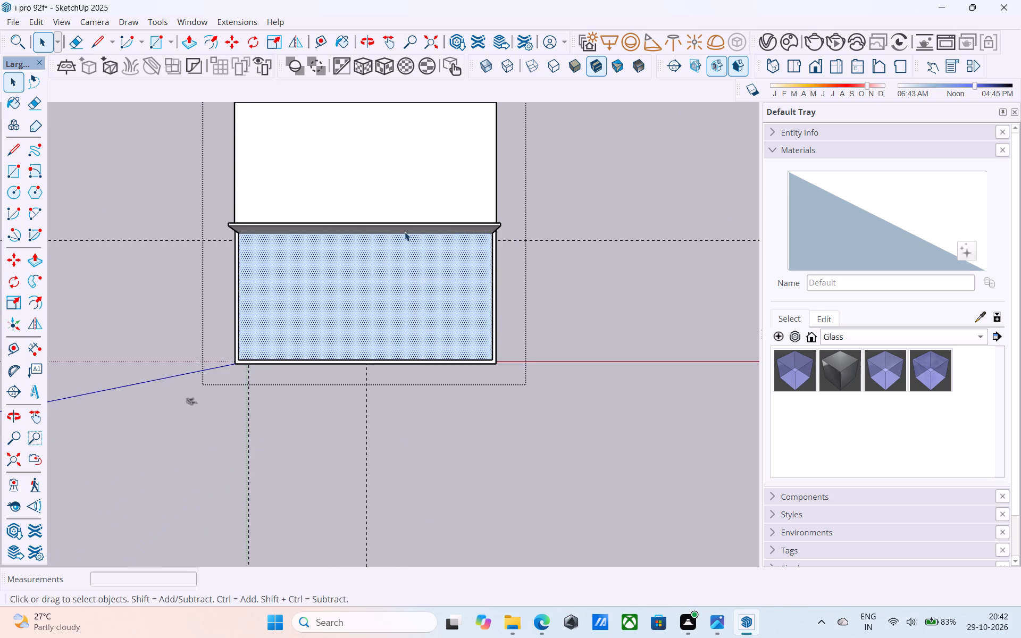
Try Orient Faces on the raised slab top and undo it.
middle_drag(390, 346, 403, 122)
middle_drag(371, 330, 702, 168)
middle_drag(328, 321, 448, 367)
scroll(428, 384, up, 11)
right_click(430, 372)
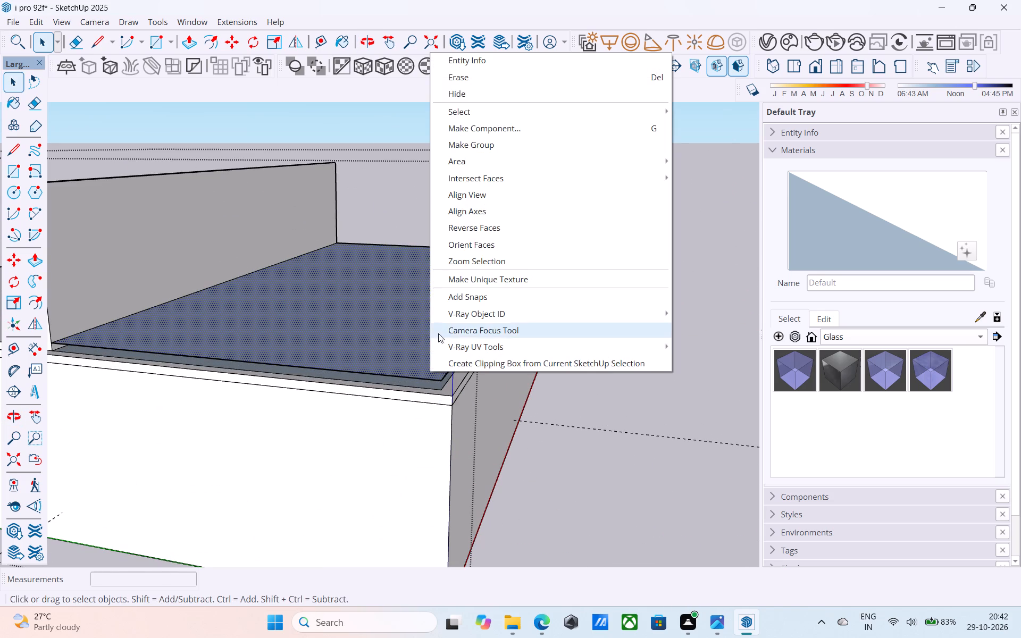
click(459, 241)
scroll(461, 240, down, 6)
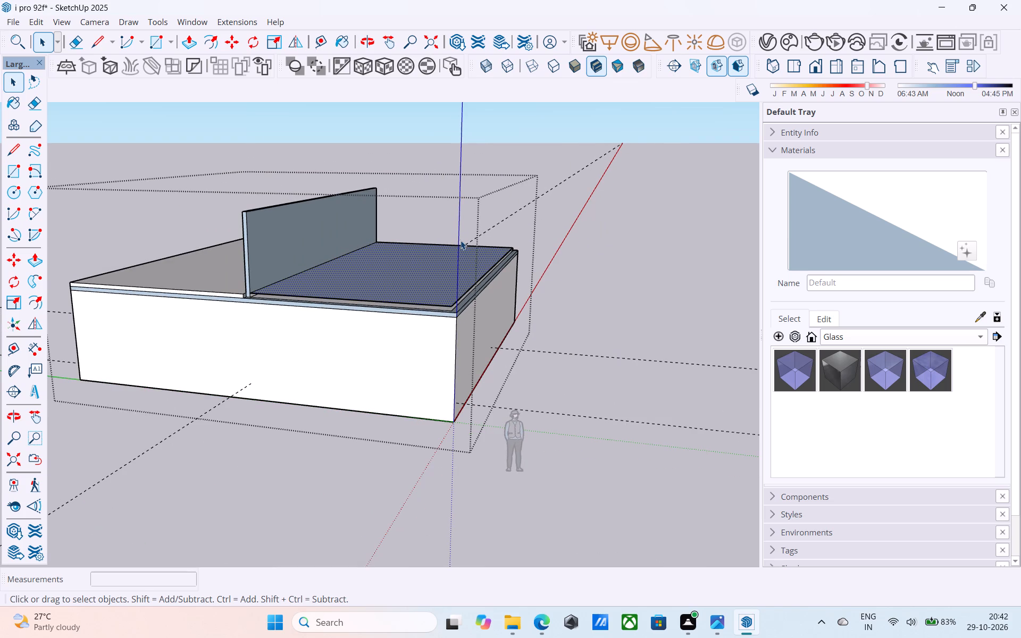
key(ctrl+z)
Reverse the raised slab's top face.
scroll(465, 266, up, 8)
click(437, 330)
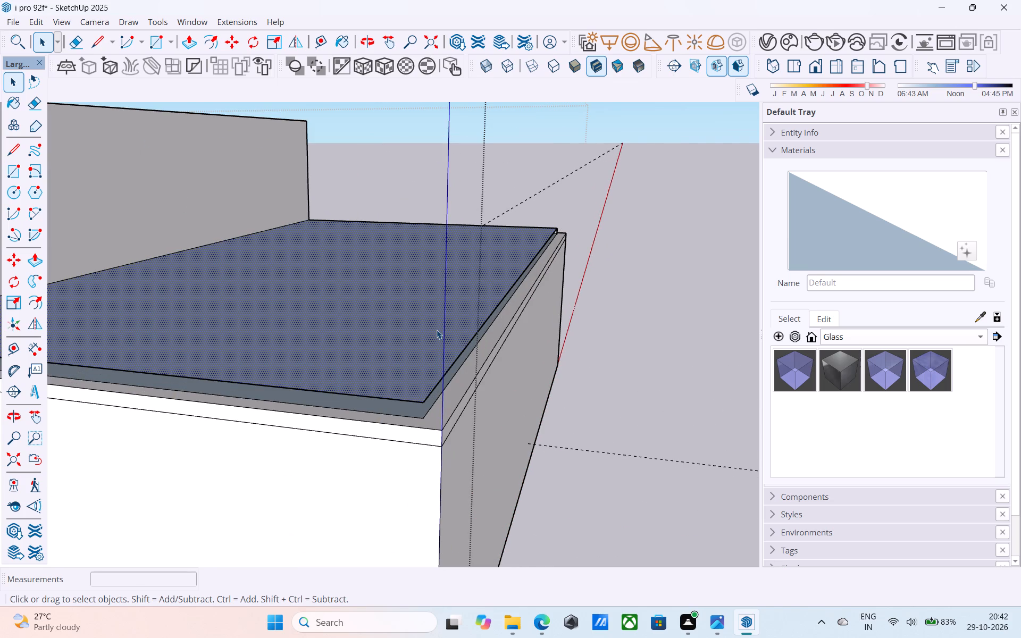
right_click(437, 330)
click(490, 191)
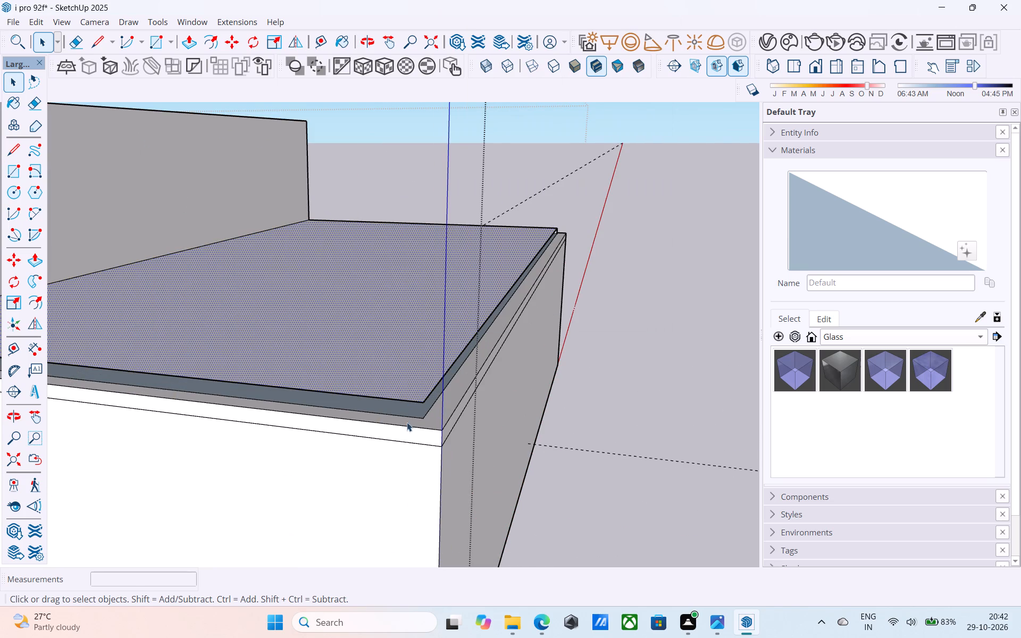
Draw a 6" vertical edge at the slab's near outer corner, joining the bay face to the slab top.
key(l)
scroll(420, 418, up, 3)
click(428, 419)
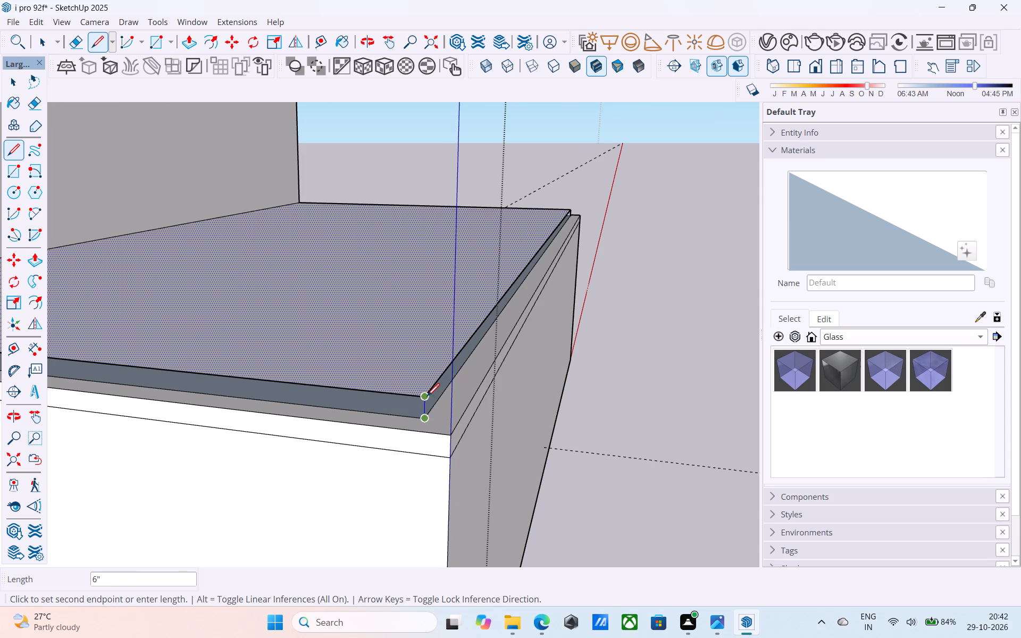
click(427, 397)
scroll(509, 360, down, 6)
middle_drag(513, 360, 481, 357)
Reverse the slab's long outer side face.
scroll(471, 358, up, 5)
key(space)
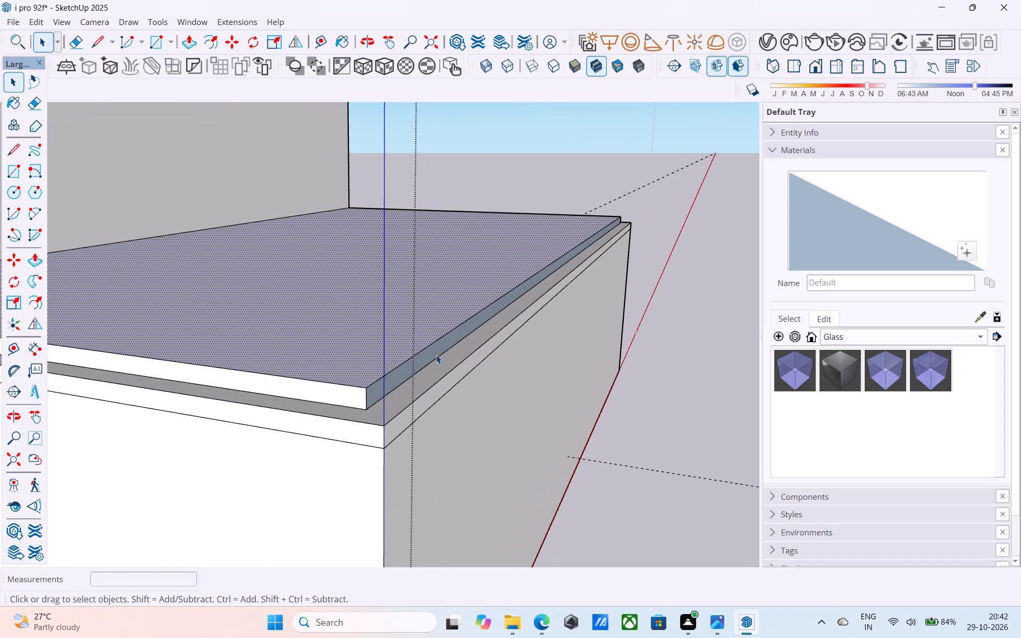
click(436, 355)
right_click(436, 355)
click(484, 214)
Examine the new slab's side faces and its junction with the partition and outer walls from several angles.
scroll(535, 242, down, 5)
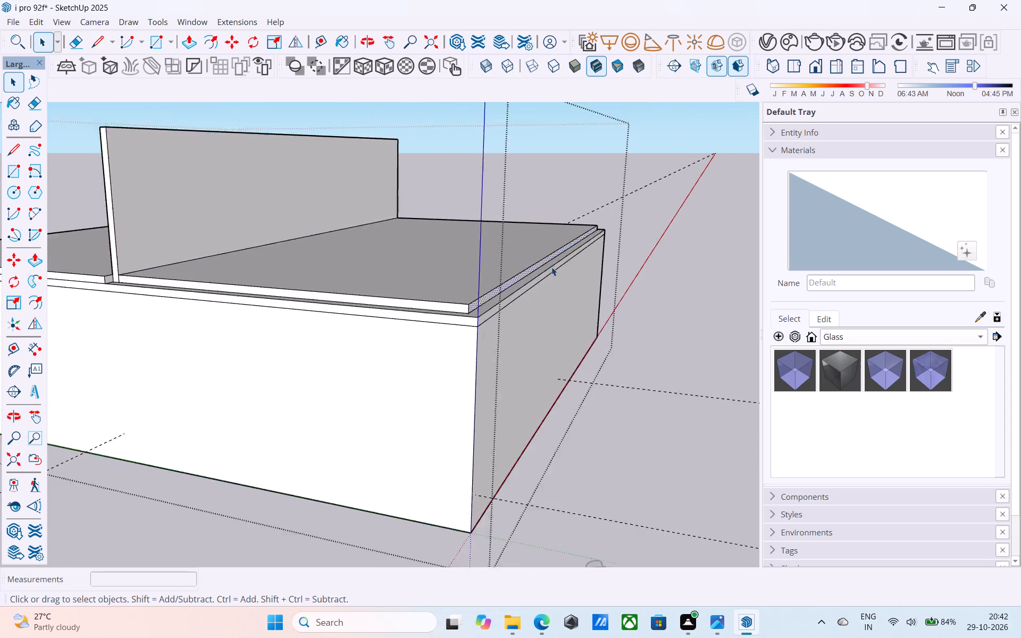
scroll(551, 267, down, 4)
middle_drag(576, 342, 275, 359)
middle_drag(475, 336, 386, 355)
middle_drag(494, 363, 315, 349)
scroll(314, 349, down, 3)
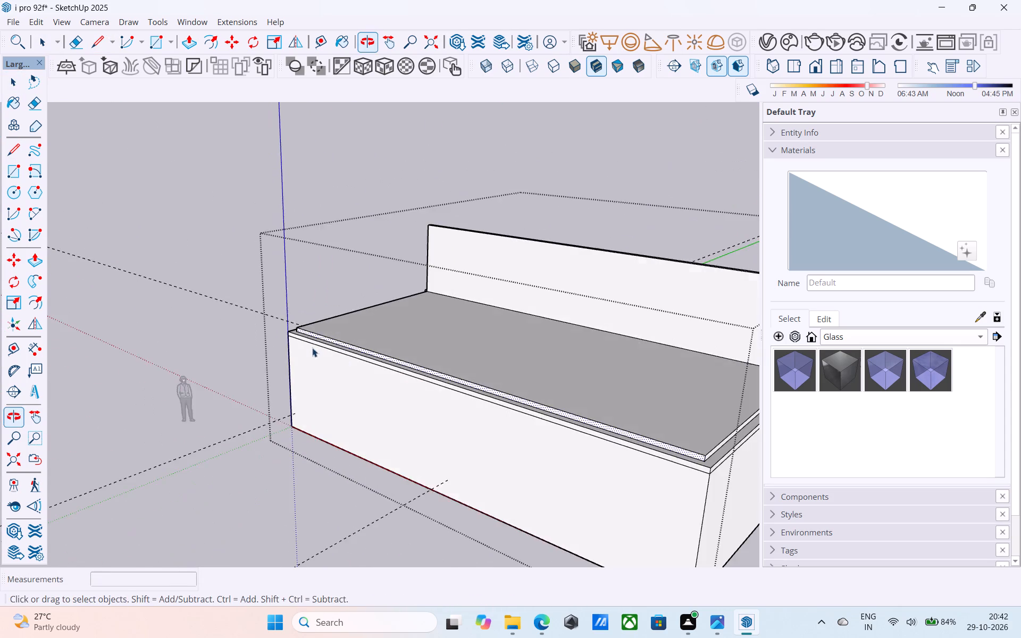
scroll(312, 348, down, 4)
middle_drag(444, 342, 759, 316)
middle_drag(312, 342, 547, 357)
scroll(304, 312, up, 4)
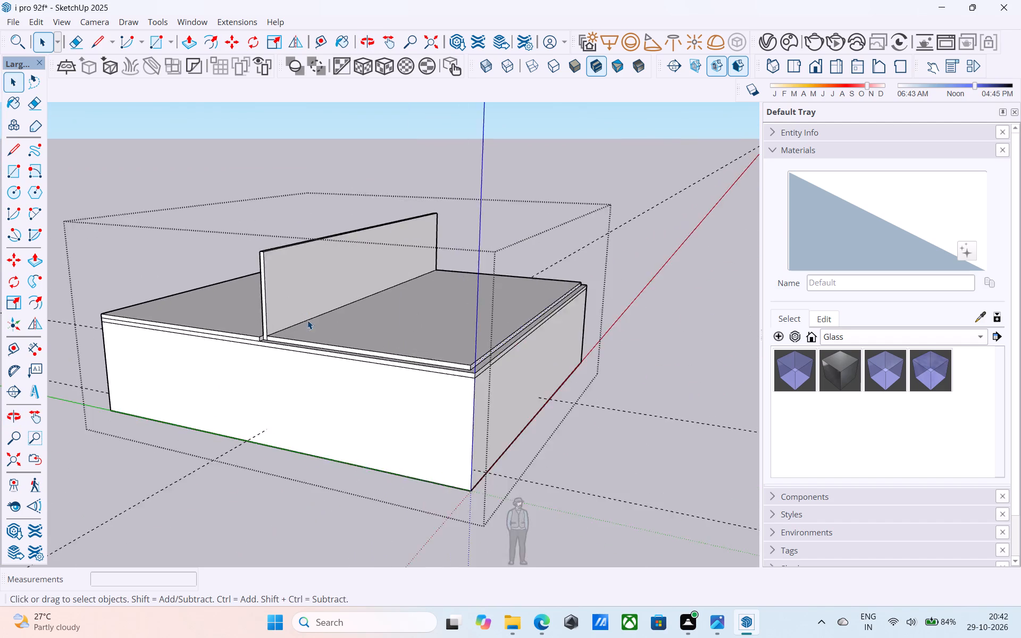
scroll(307, 320, up, 9)
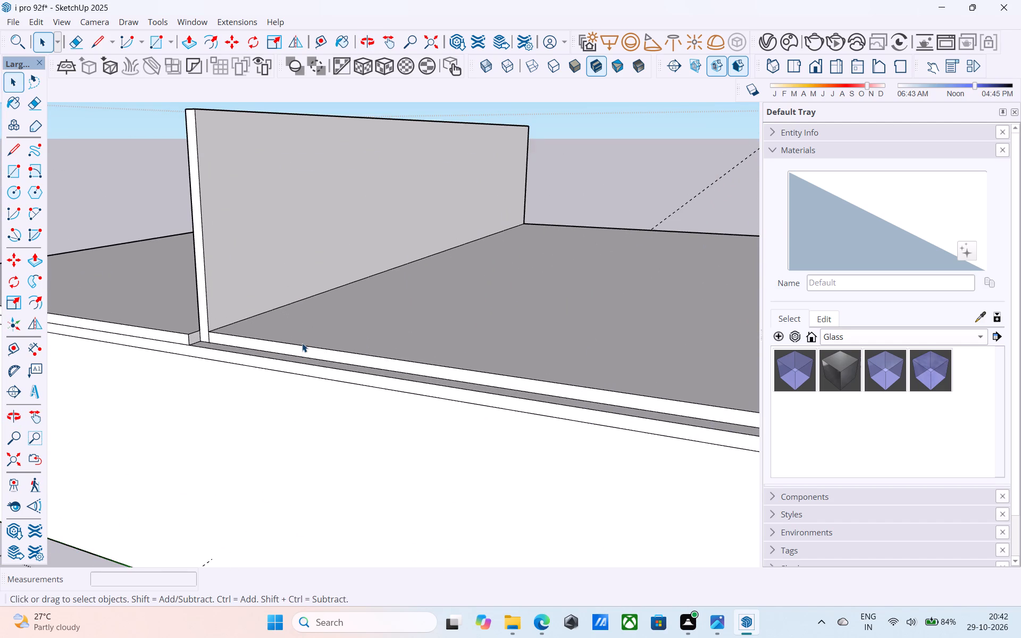
scroll(302, 343, down, 7)
middle_drag(304, 349, 307, 347)
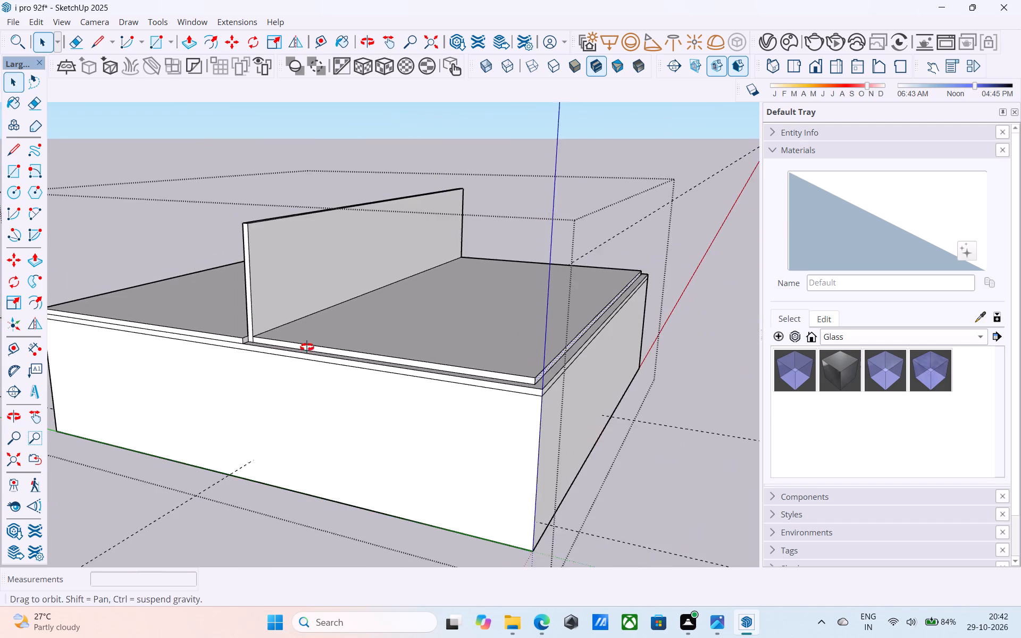
middle_drag(307, 347, 309, 342)
middle_drag(311, 342, 390, 360)
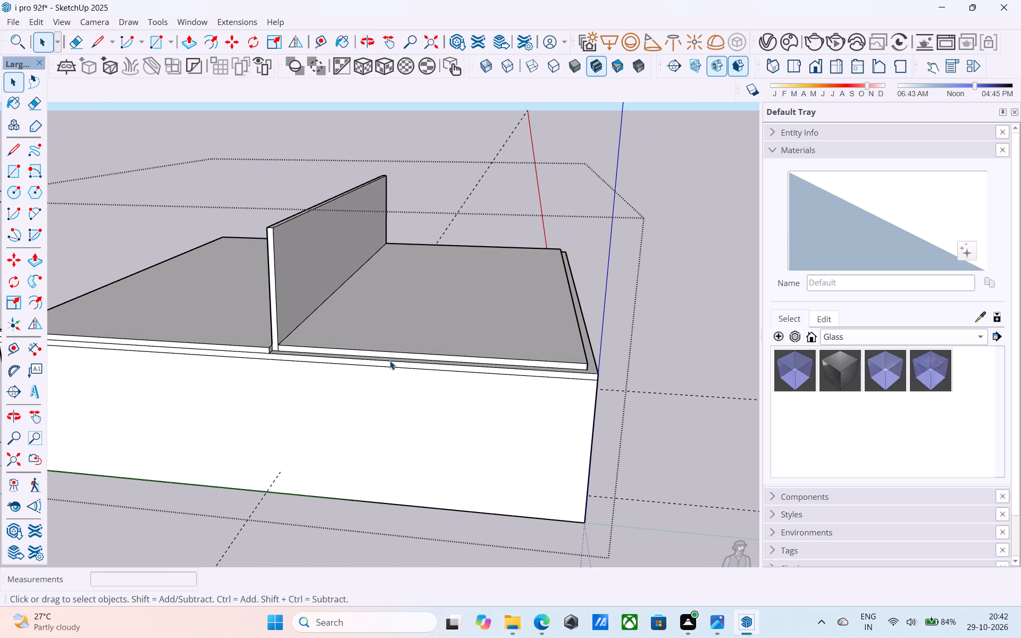
middle_drag(371, 386, 363, 372)
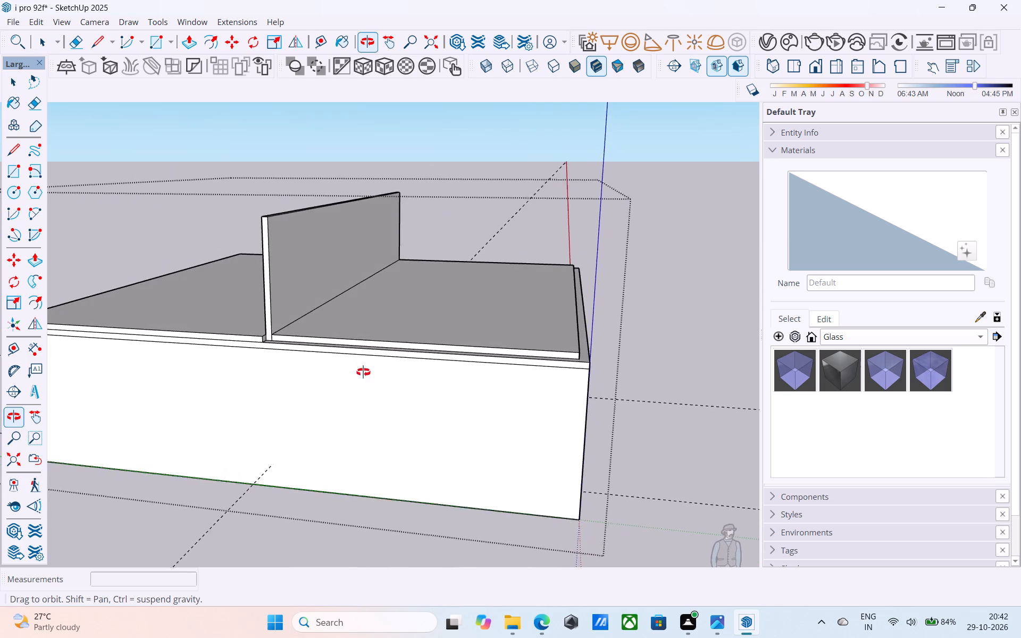
Push/Pull the new slab's short side face beside the partition's near end outward, flush with the outer wall face.
middle_drag(363, 372, 383, 387)
scroll(340, 368, up, 8)
click(304, 338)
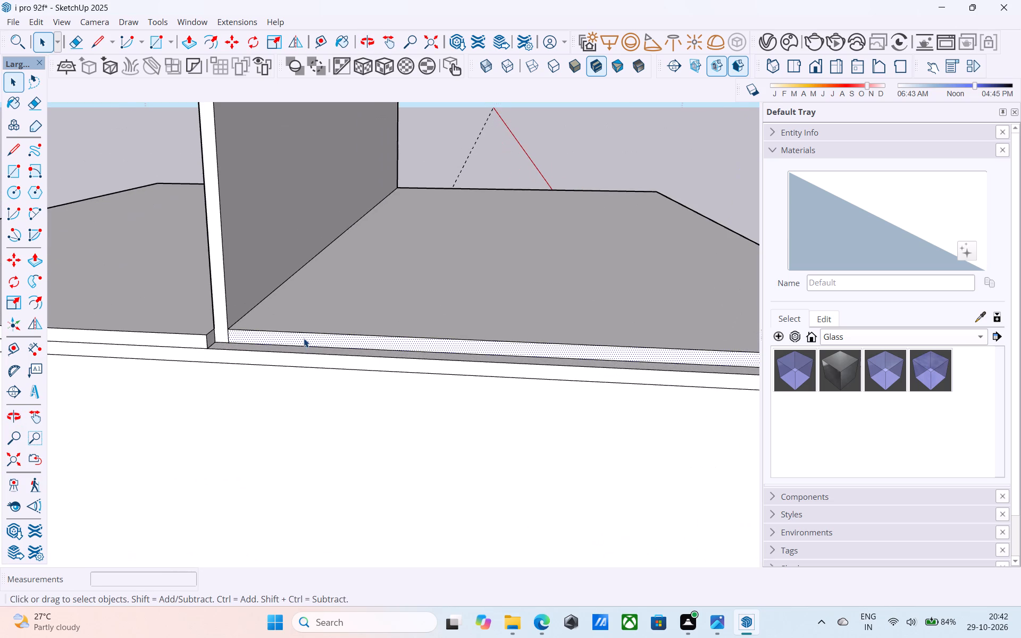
key(p)
click(304, 338)
click(301, 364)
key(space)
Push/Pull the partition wall's near end face outward 9" to line up with the outer wall face.
click(223, 325)
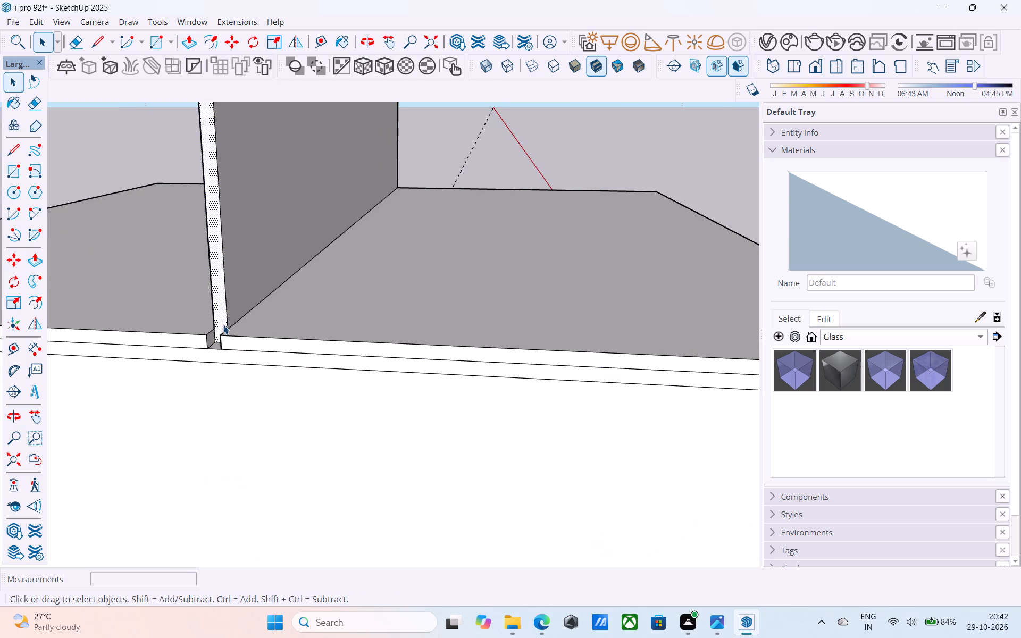
key(p)
click(221, 324)
click(221, 371)
scroll(221, 371, down, 6)
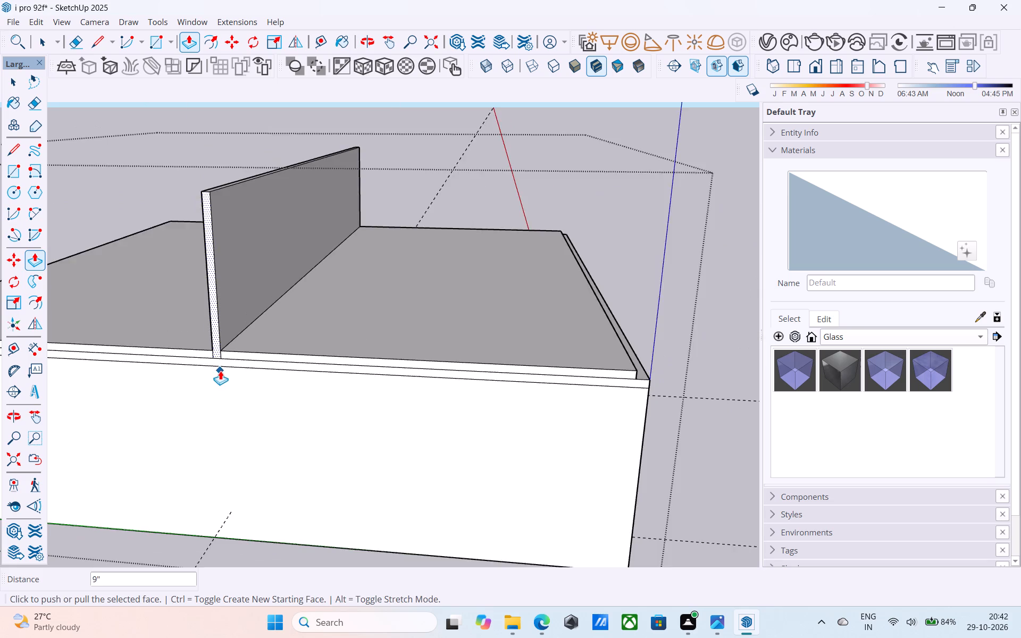
scroll(220, 371, down, 9)
key(space)
Push/Pull the new slab's long outer side face outward 9" to the edge of the wall below.
middle_drag(359, 348, 289, 349)
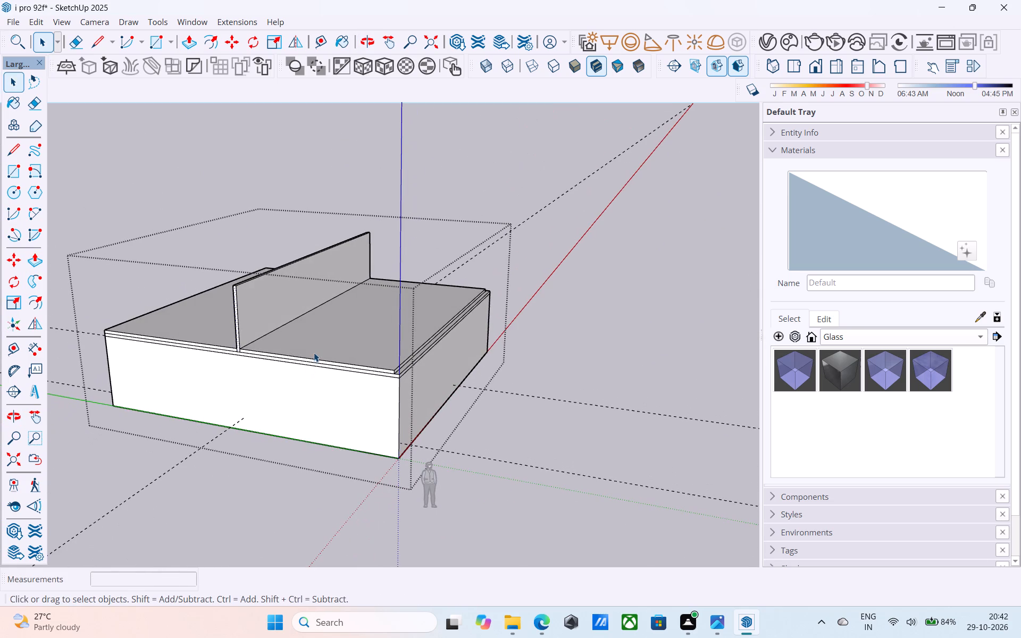
middle_drag(437, 382, 408, 366)
scroll(408, 363, up, 16)
click(365, 352)
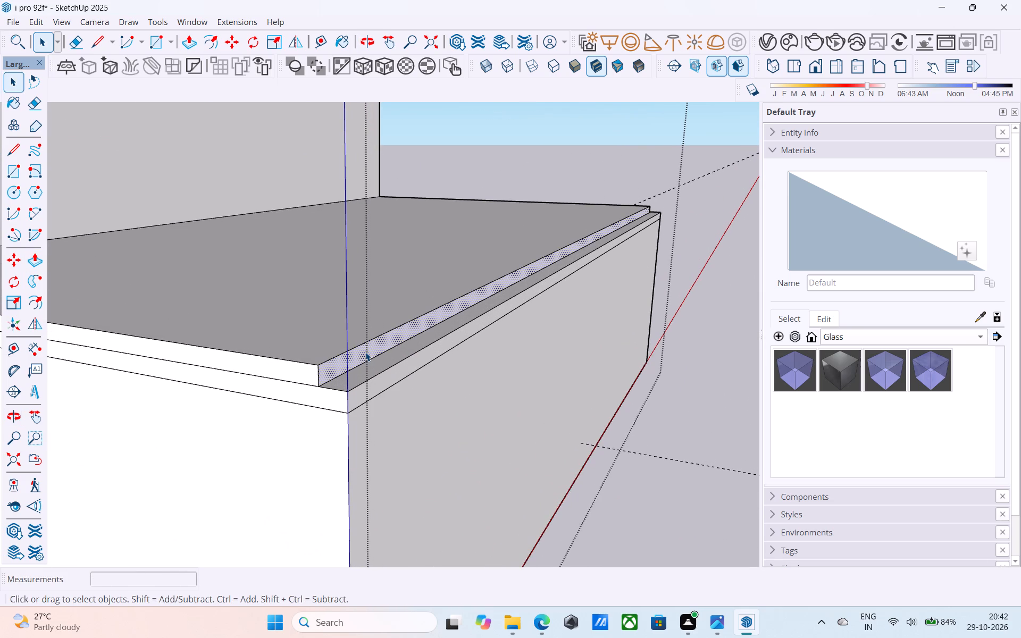
key(p)
click(365, 352)
click(384, 391)
scroll(386, 389, down, 18)
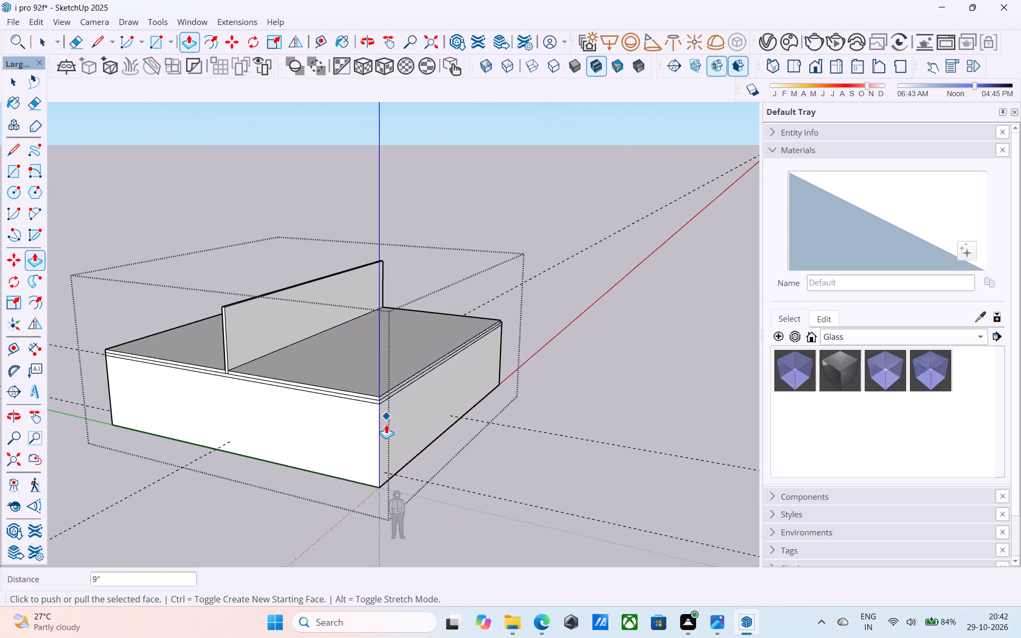
Push/Pull the new slab's short side face at the building's opposite end outward, flush with the outer wall face.
middle_drag(387, 424, 628, 384)
middle_drag(484, 377, 727, 395)
middle_drag(498, 412, 775, 408)
scroll(598, 354, down, 5)
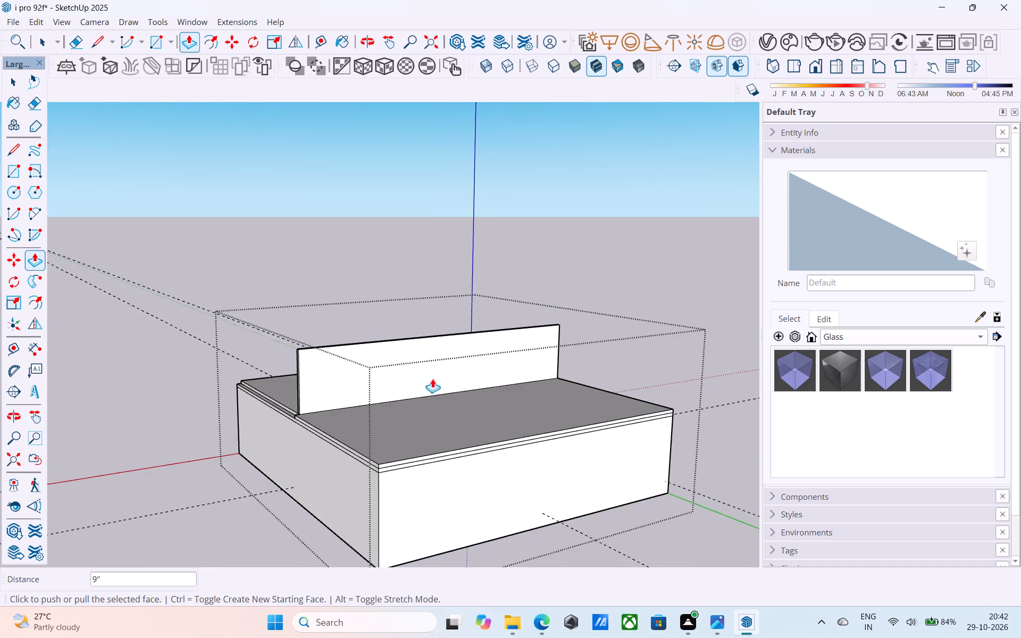
middle_drag(411, 381, 669, 414)
scroll(663, 474, up, 5)
shift+middle_drag(617, 442, 700, 425)
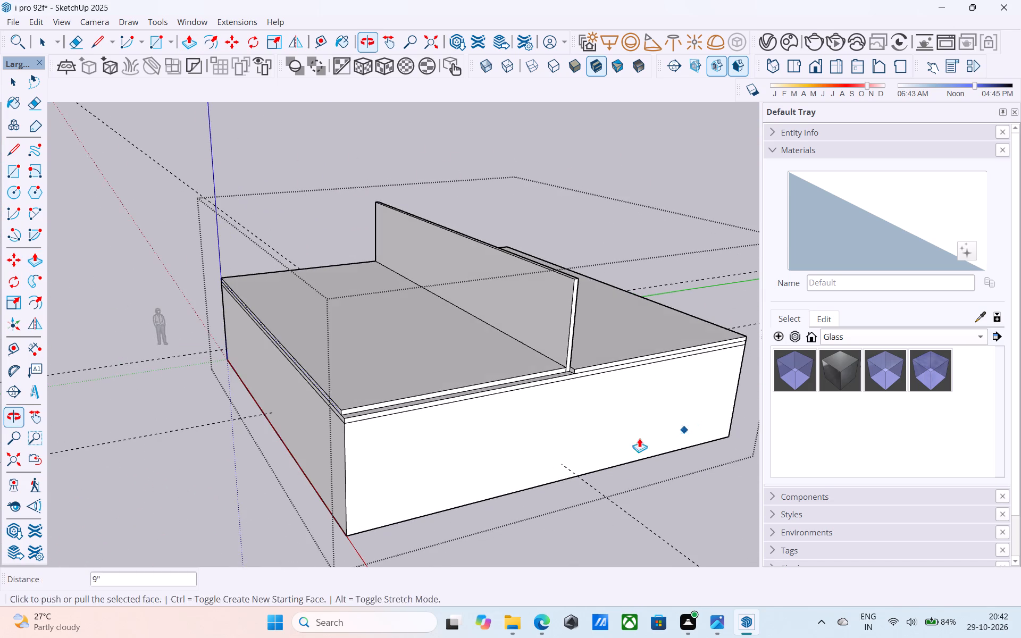
key(space)
scroll(367, 406, up, 7)
click(367, 408)
key(p)
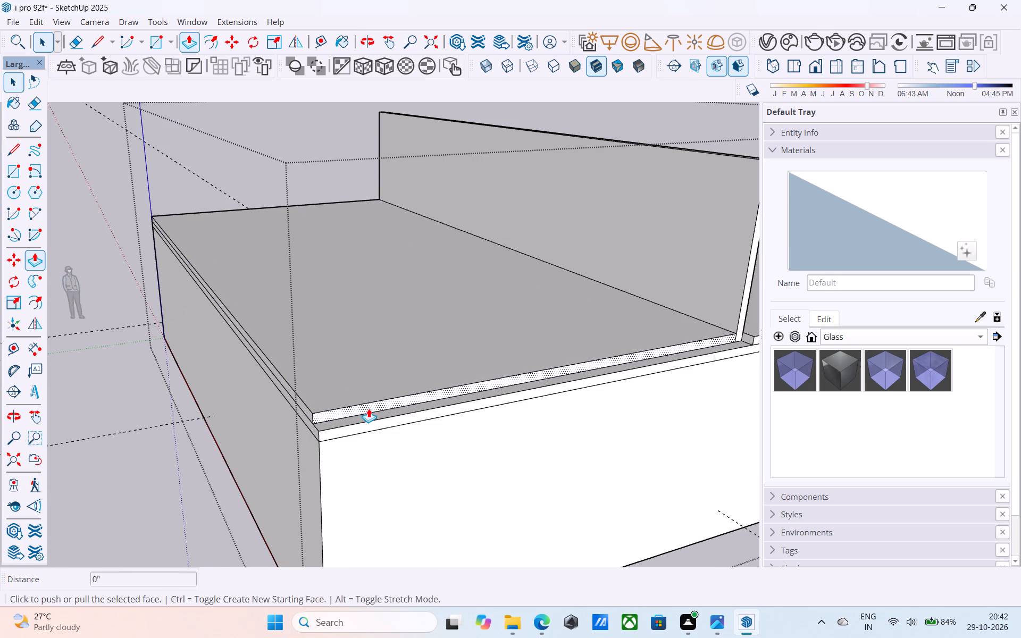
click(369, 408)
click(368, 449)
key(space)
Examine the extended slab edges, the partition and the outer walls from several angles, including from below.
scroll(368, 449, down, 13)
middle_drag(396, 441, 359, 432)
middle_drag(374, 439, 338, 401)
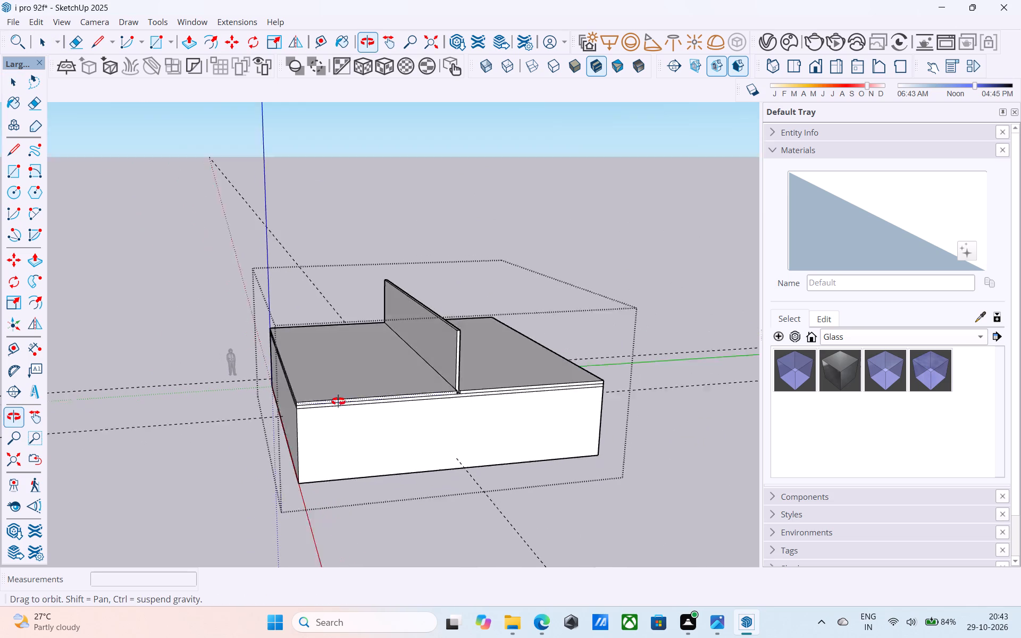
middle_drag(338, 401, 444, 321)
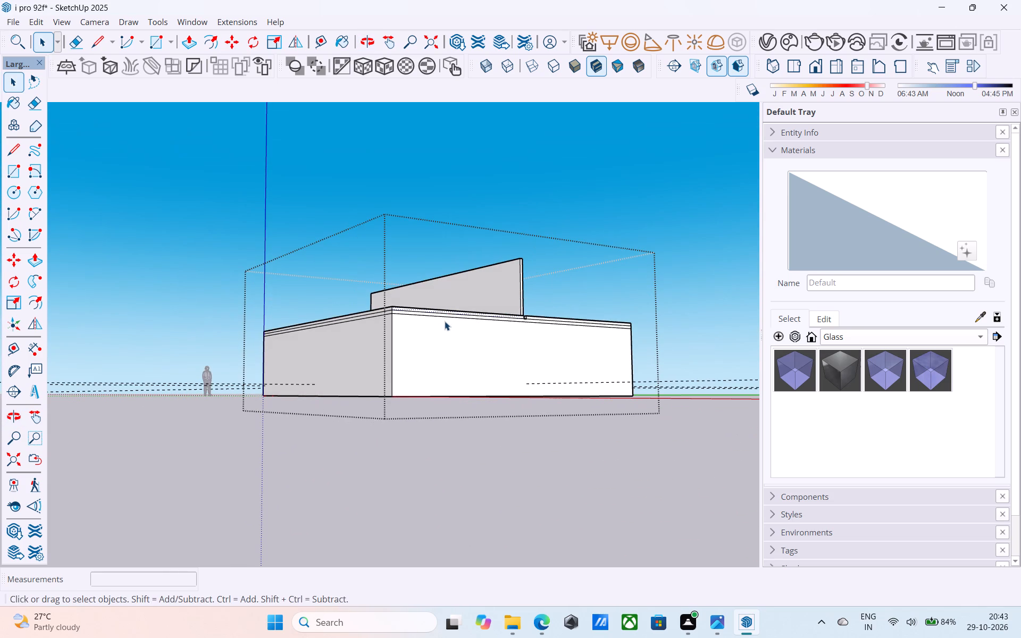
middle_drag(446, 325, 450, 390)
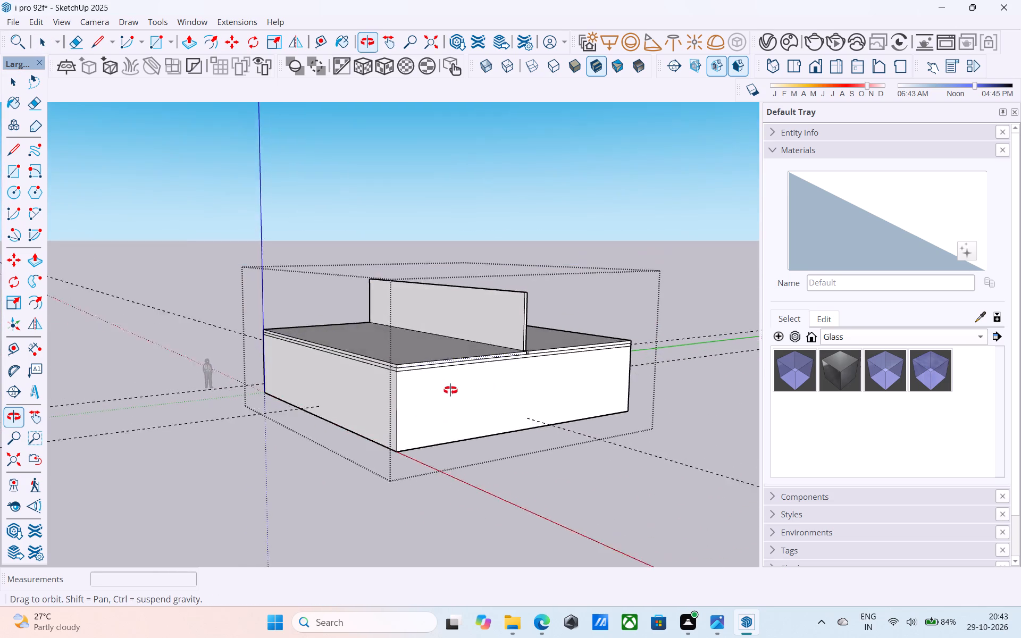
middle_drag(450, 390, 450, 422)
scroll(449, 422, up, 4)
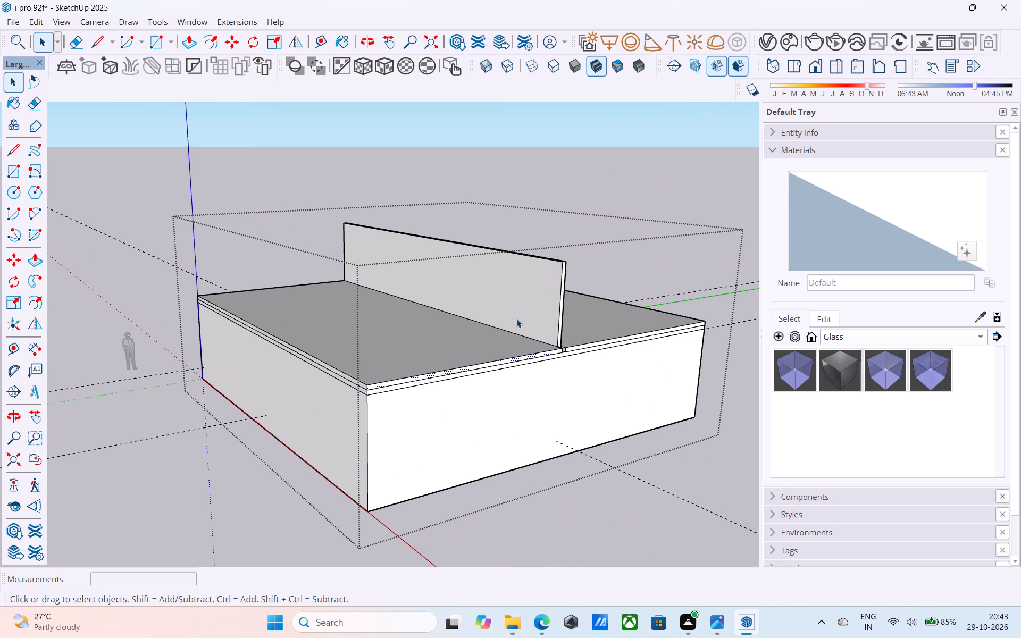
scroll(487, 339, down, 3)
middle_drag(512, 392, 486, 371)
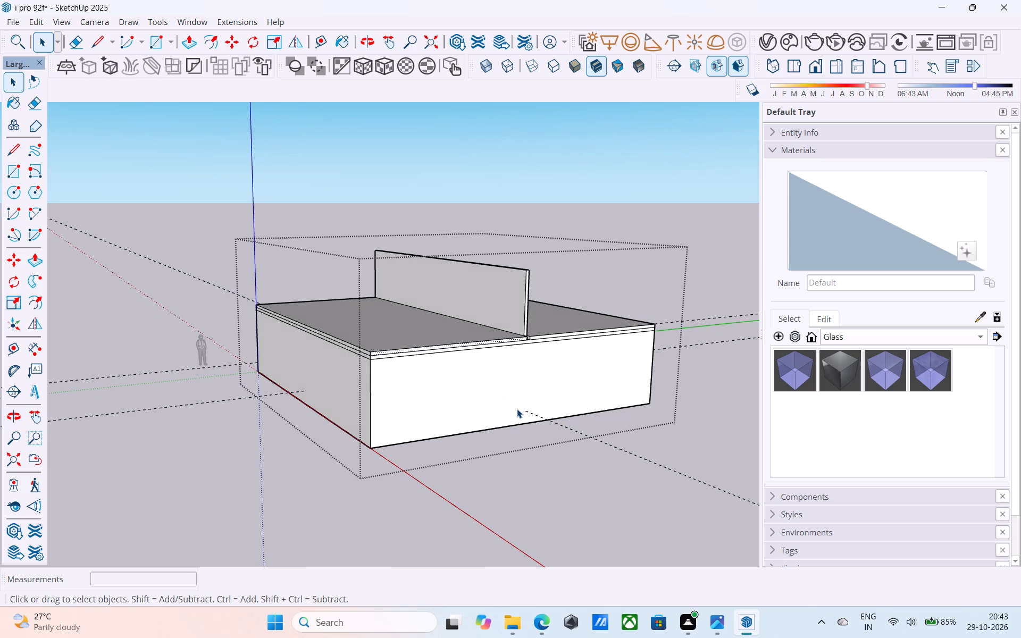
middle_drag(517, 408, 505, 394)
middle_drag(506, 396, 505, 352)
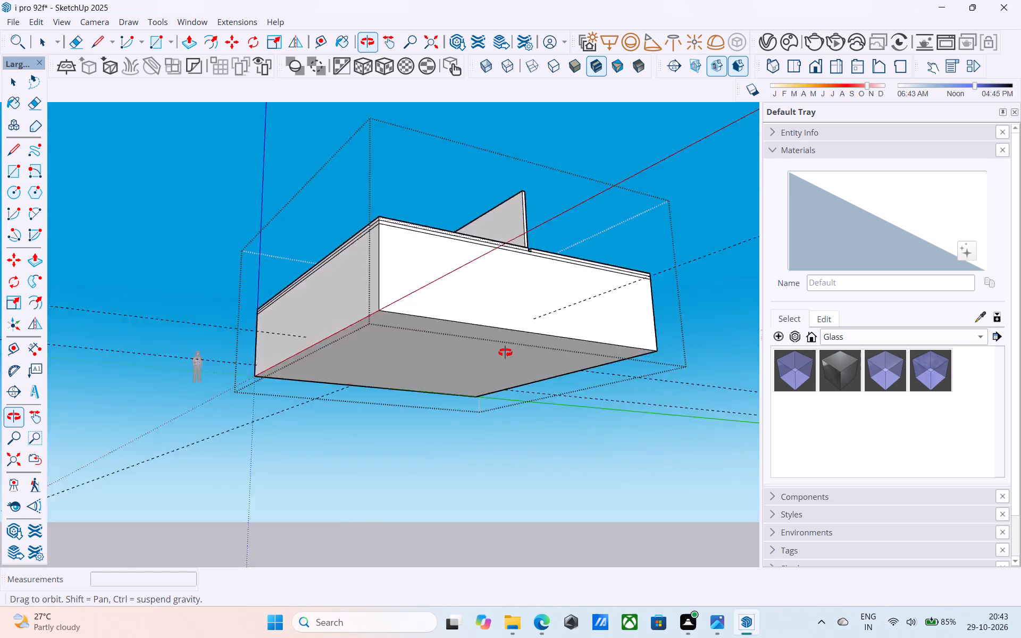
middle_drag(505, 352, 485, 430)
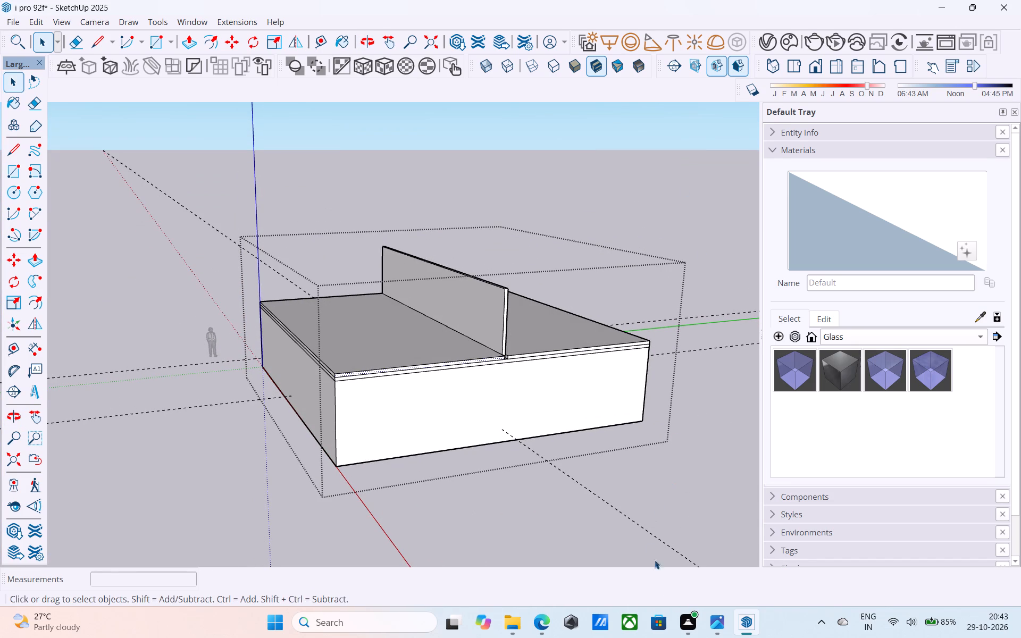
middle_drag(590, 304, 578, 363)
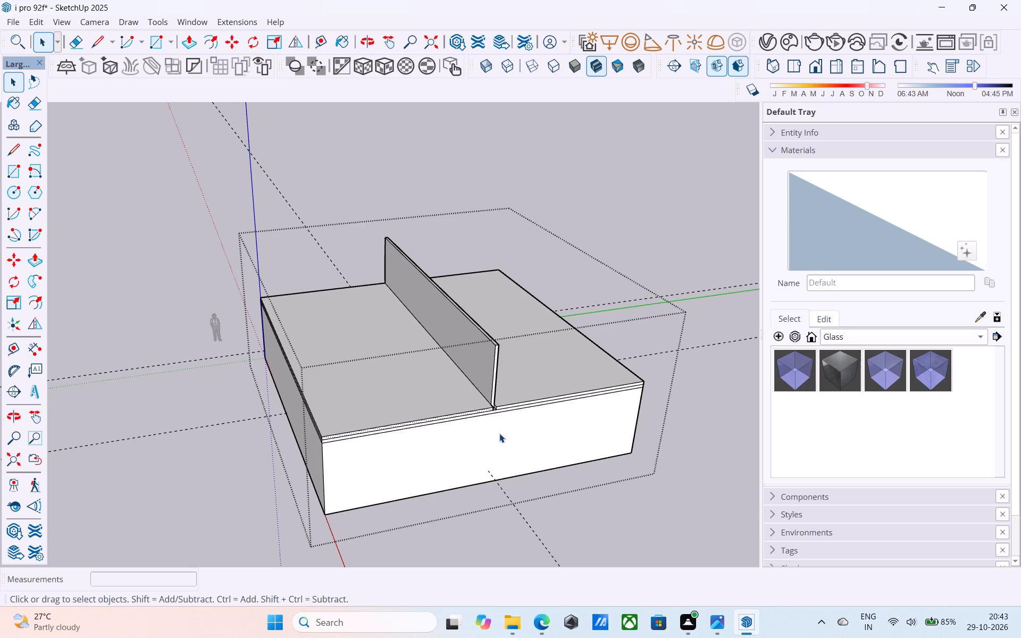
scroll(466, 430, down, 4)
middle_drag(447, 492, 500, 439)
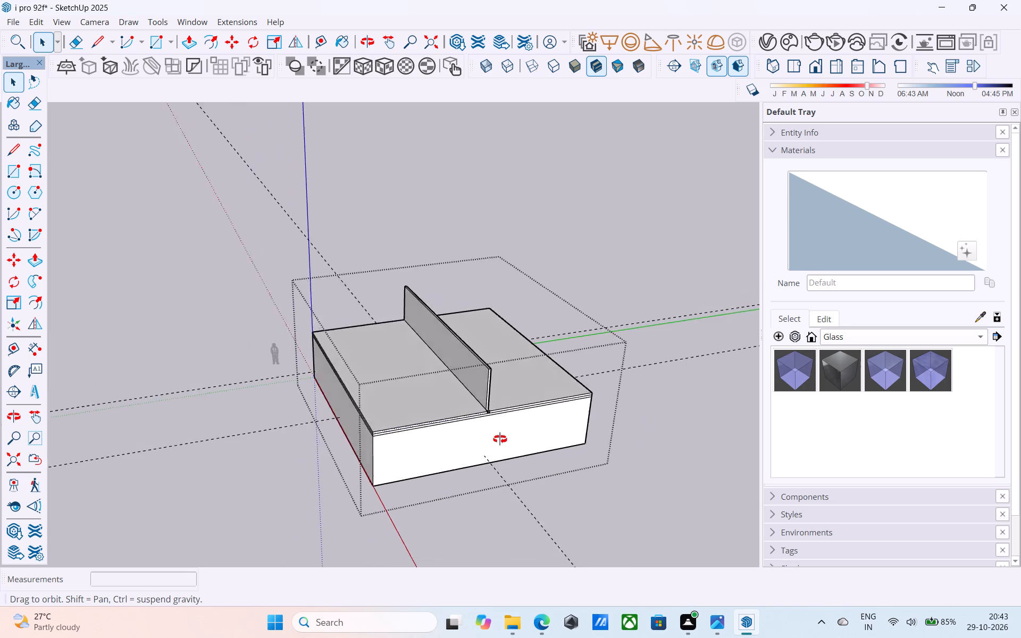
middle_drag(500, 439, 578, 446)
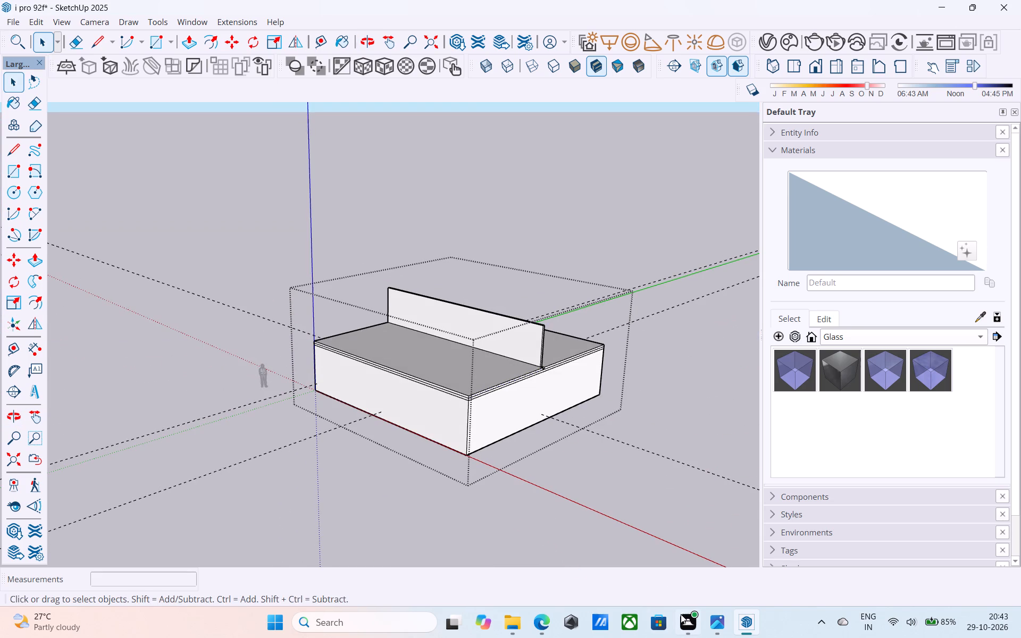
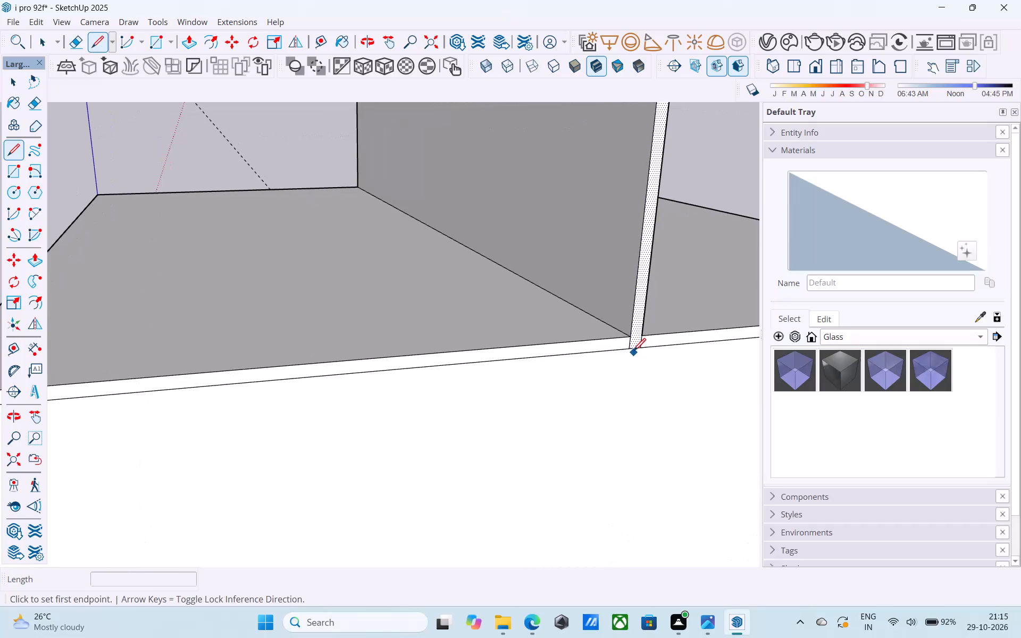
Draw a 12' 6" vertical line down the outer wall face from the partition's lower corner to the wall's bottom edge.
click(631, 348)
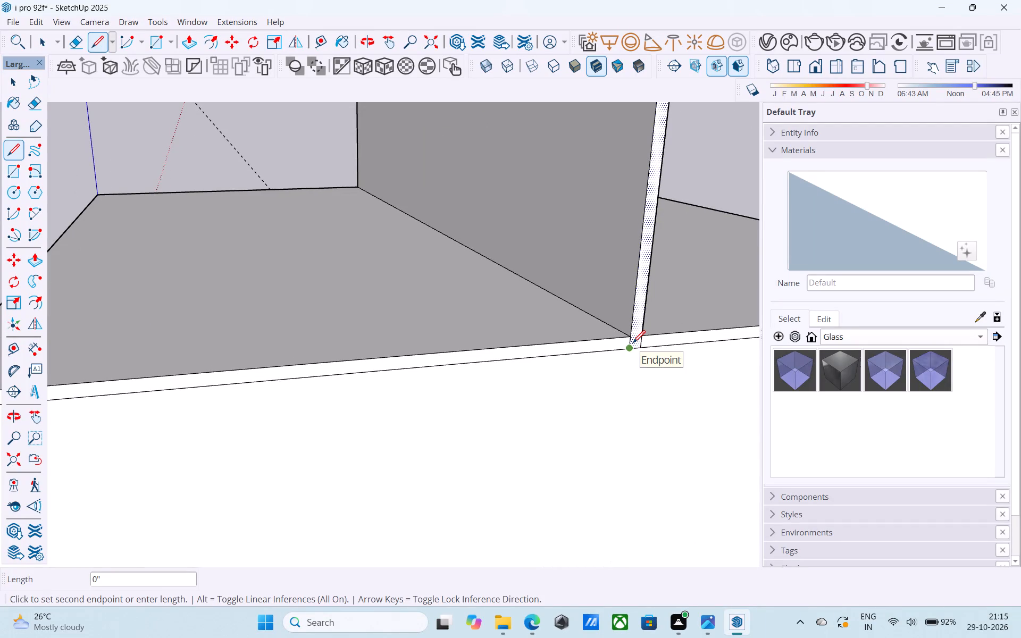
scroll(633, 344, down, 4)
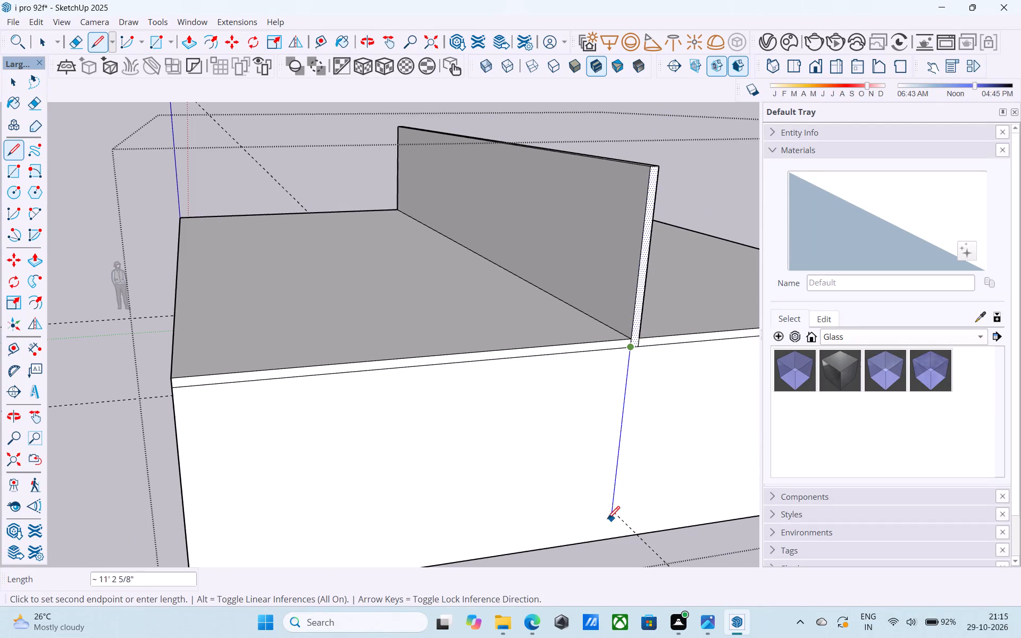
click(608, 539)
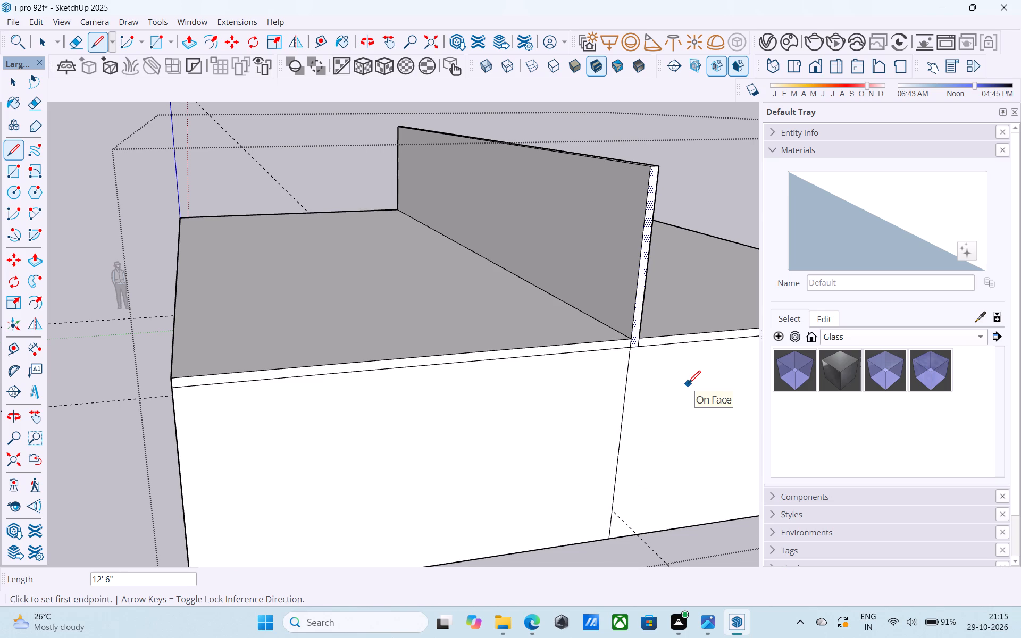
Offset the edges of the outer wall face beside the new line inward by 6".
scroll(688, 384, down, 7)
middle_drag(676, 416, 672, 410)
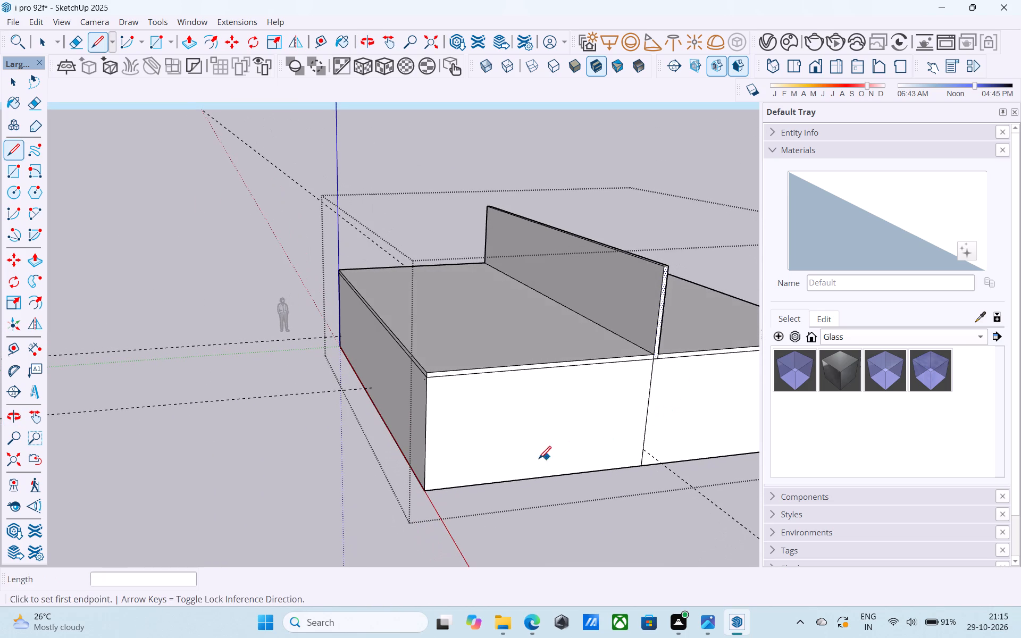
middle_drag(539, 460, 573, 440)
scroll(575, 439, up, 4)
key(space)
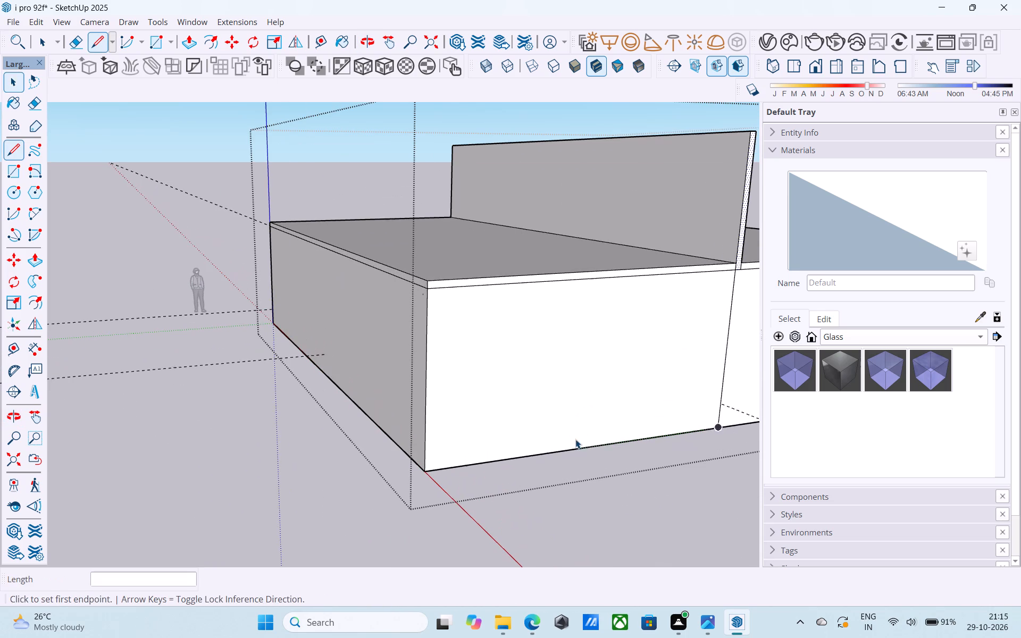
click(573, 427)
key(f)
click(575, 415)
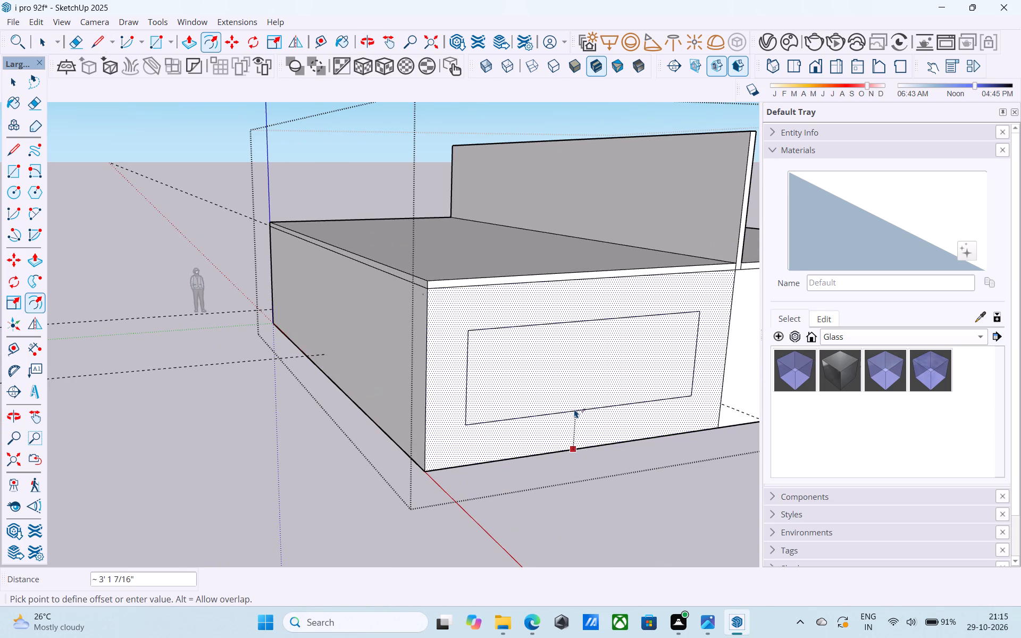
text(6")
key(Return)
key(space)
Push/Pull the inner rectangle of the outer wall face inward 9", through the wall thickness.
click(574, 409)
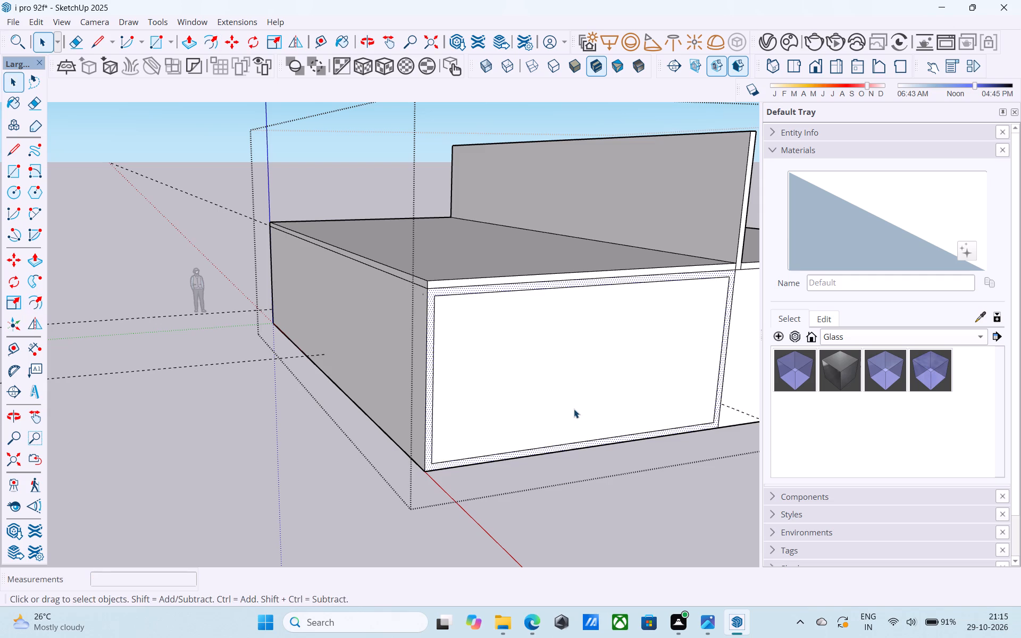
key(p)
click(577, 409)
click(571, 352)
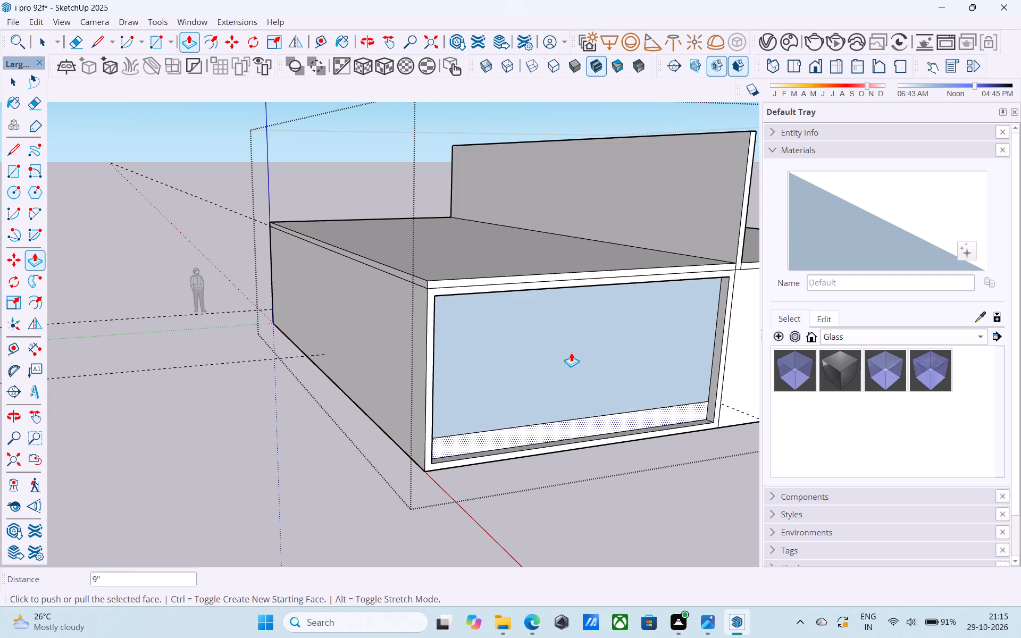
key(space)
Delete the recessed face closing off the new opening in the outer wall.
click(571, 352)
scroll(571, 352, down, 5)
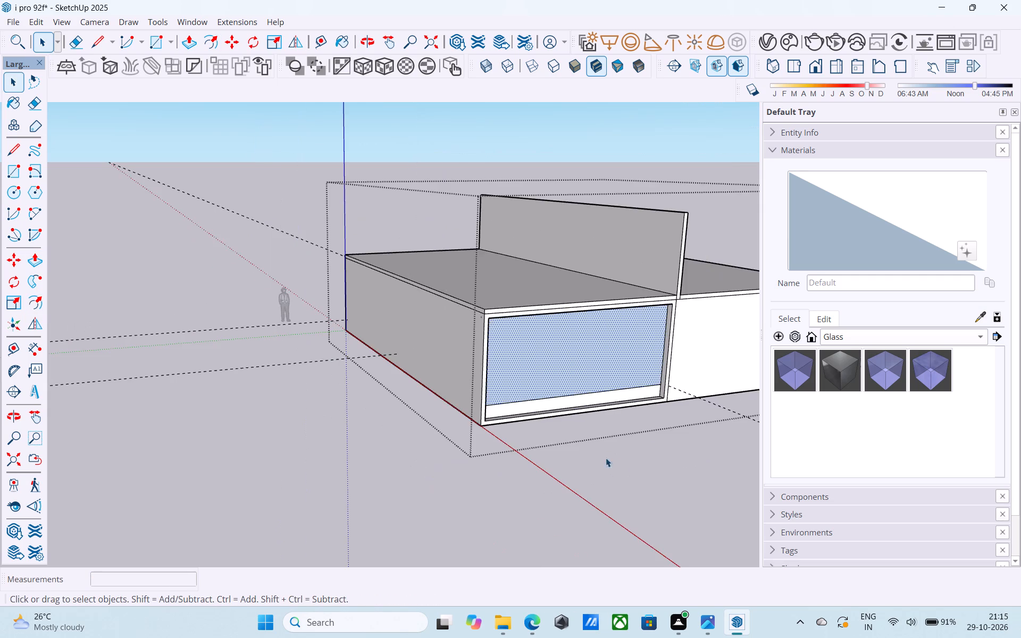
middle_drag(614, 469, 515, 485)
scroll(428, 468, up, 4)
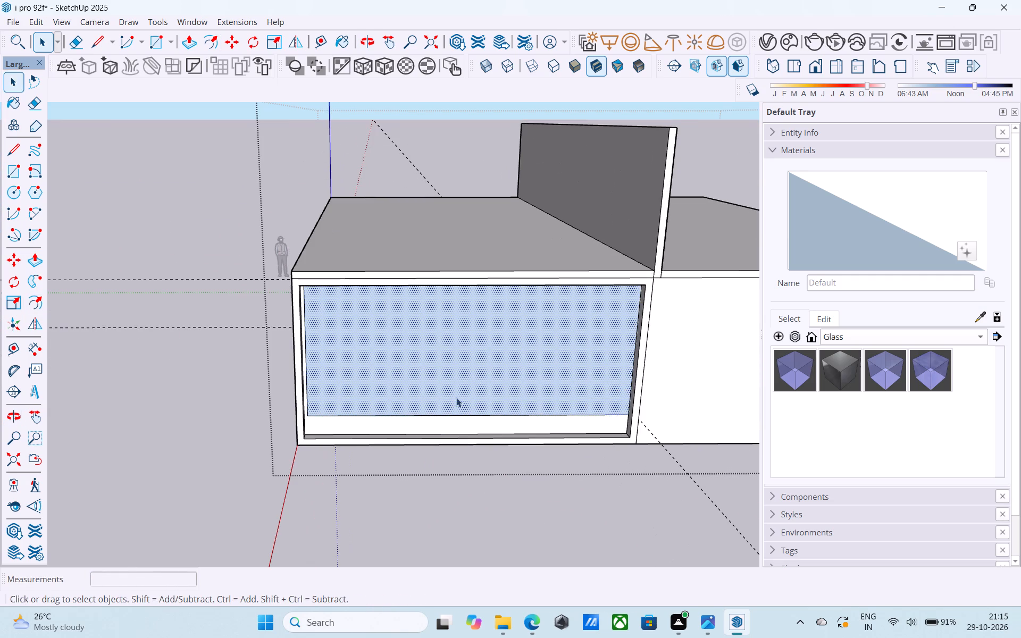
click(457, 397)
key(Delete)
Push/Pull the bottom face of the wall opening up 1' 6" to the interior floor level.
scroll(457, 397, down, 5)
middle_drag(460, 404, 480, 458)
scroll(462, 473, up, 15)
click(429, 461)
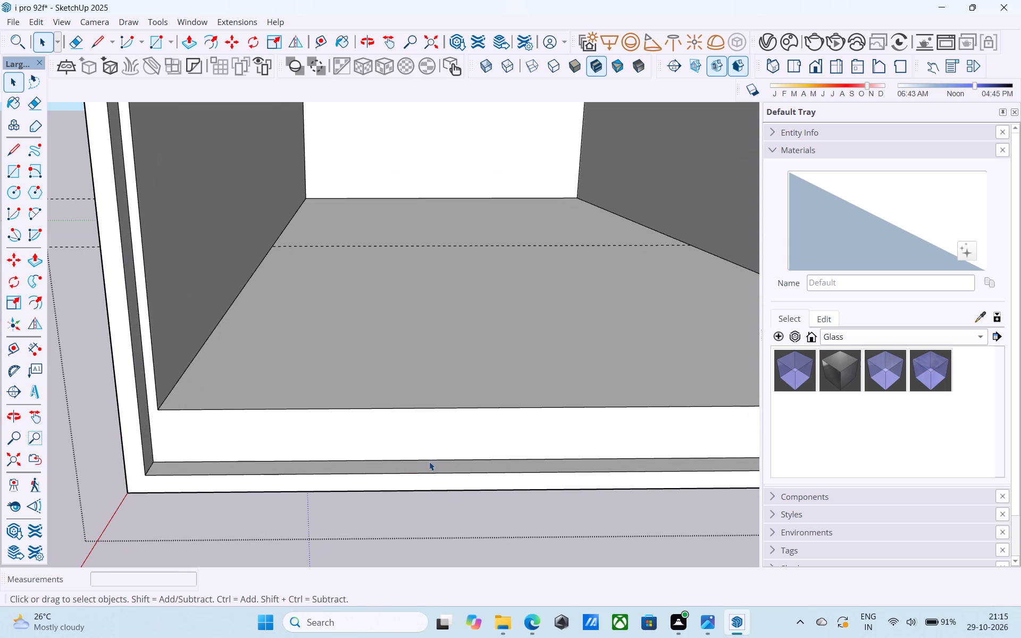
click(428, 463)
key(p)
click(427, 464)
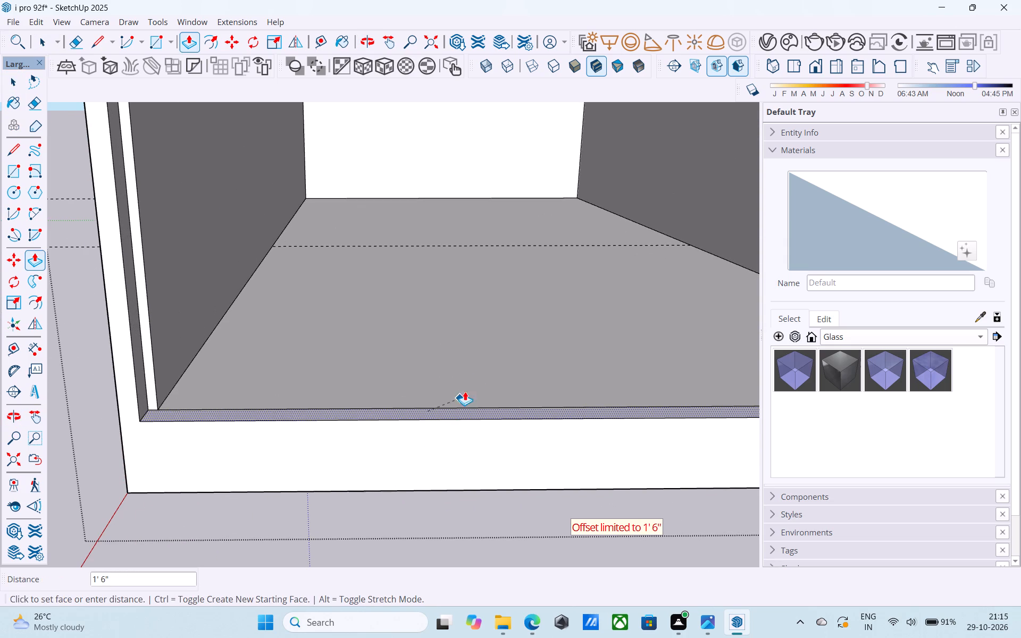
drag(492, 358, 498, 354)
key(space)
Examine the wall opening and the room behind it from several angles.
scroll(512, 335, down, 9)
middle_drag(511, 337, 529, 416)
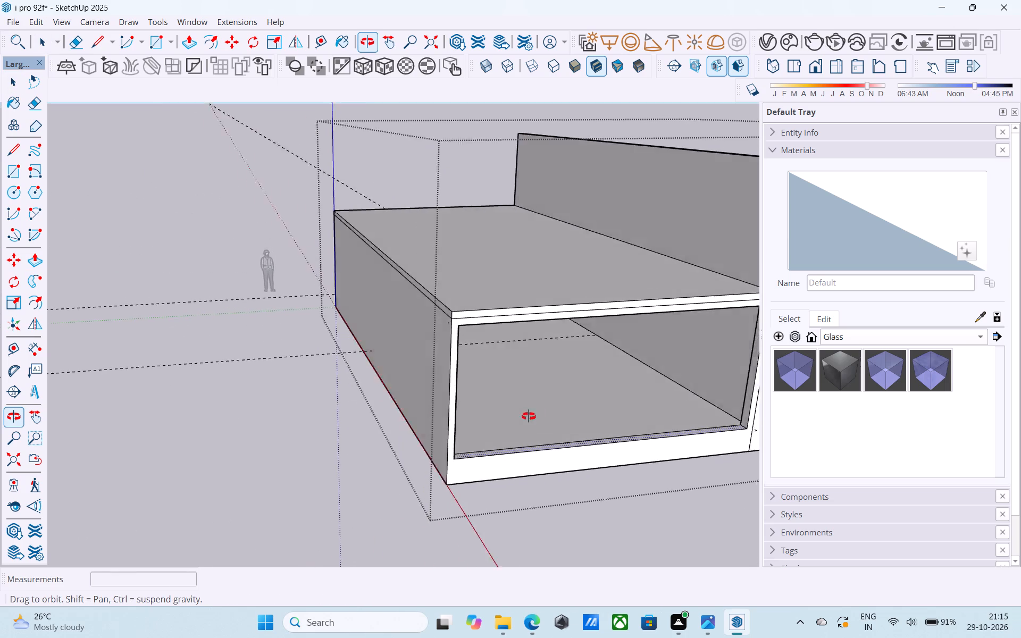
middle_drag(529, 416, 578, 401)
middle_drag(663, 382, 521, 415)
scroll(521, 415, up, 2)
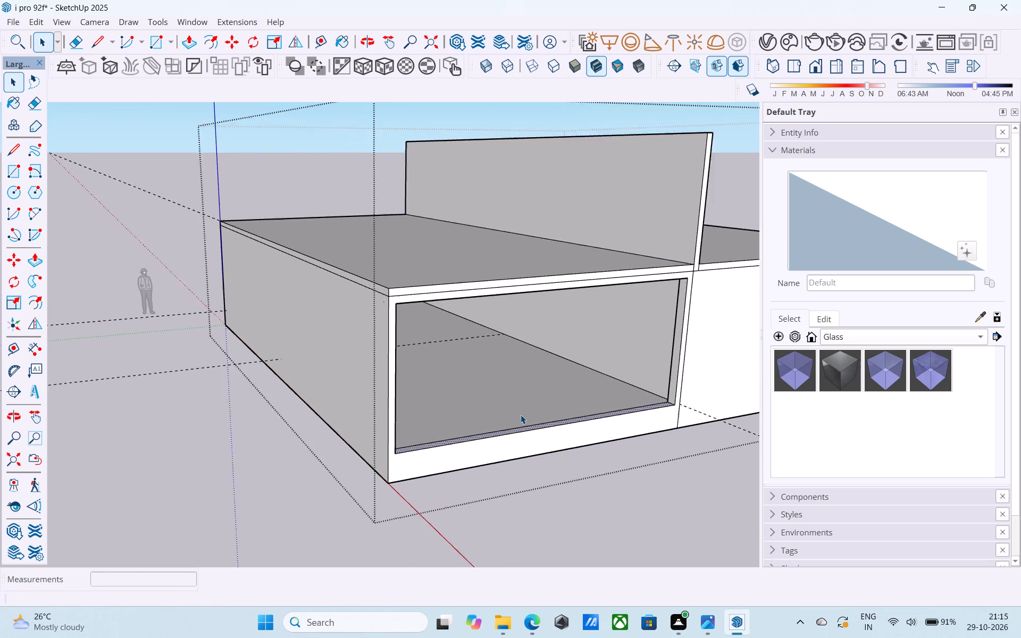
scroll(521, 415, up, 2)
scroll(521, 415, down, 4)
middle_drag(521, 415, 511, 410)
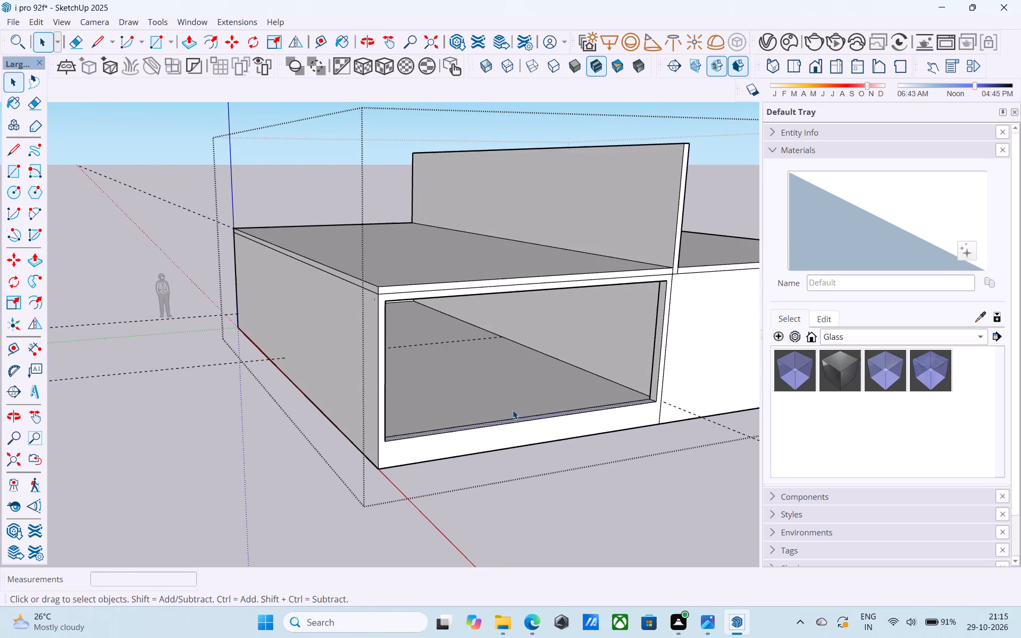
middle_drag(513, 410, 456, 404)
scroll(492, 396, down, 2)
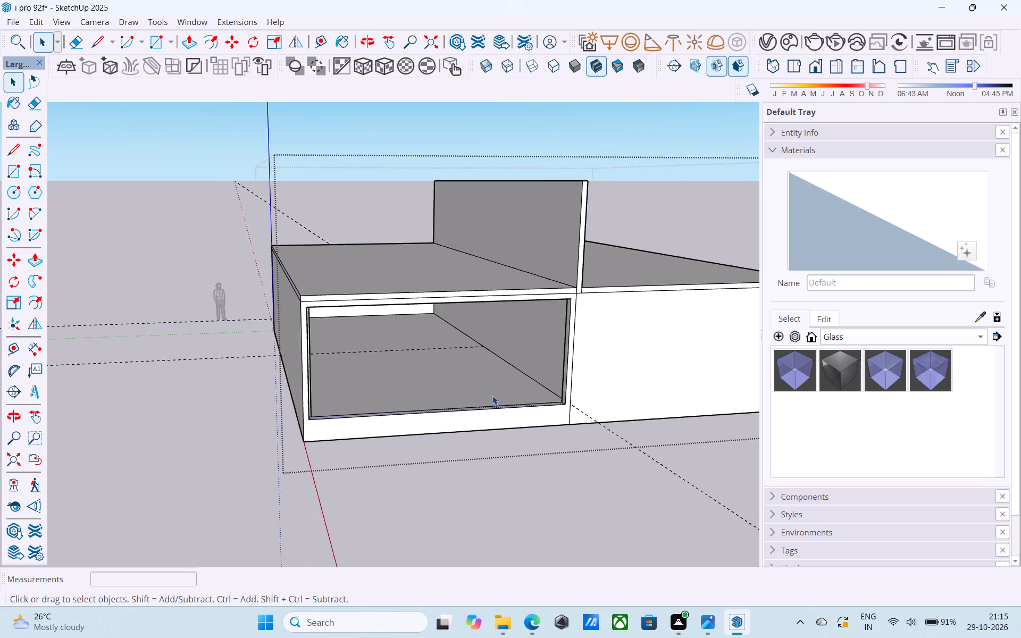
scroll(492, 396, down, 3)
middle_drag(492, 396, 478, 388)
Draw a line along the dashed guide across the room floor, from one side wall to the other.
key(l)
scroll(483, 366, up, 5)
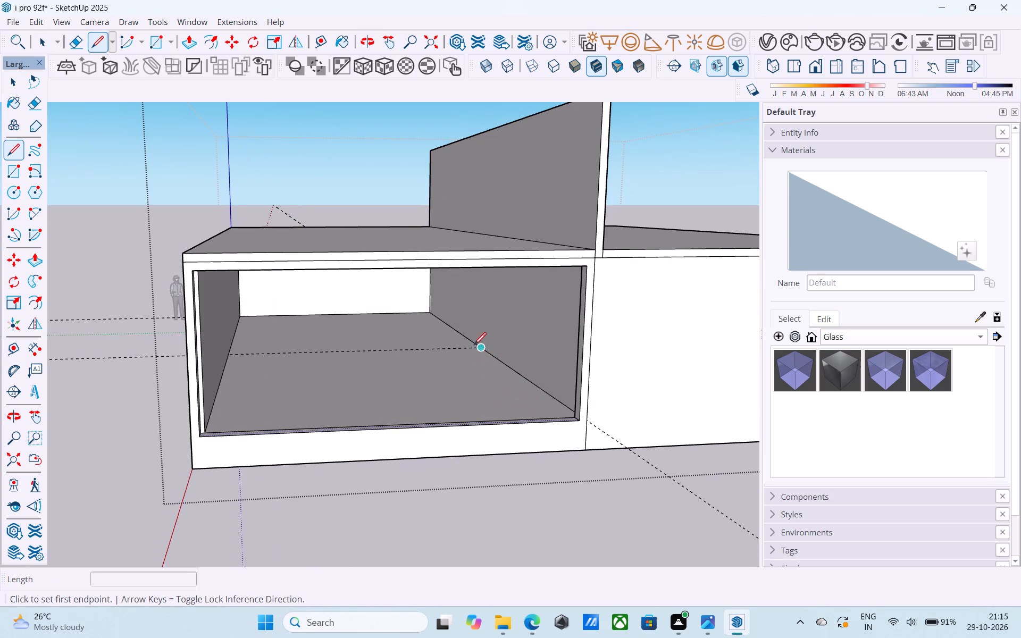
click(485, 347)
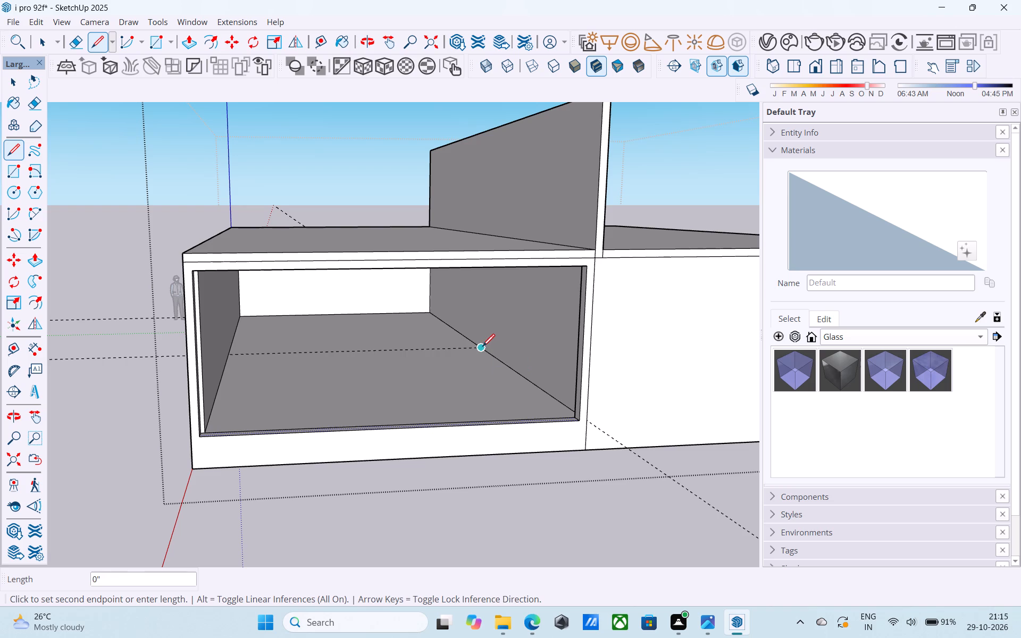
click(229, 349)
key(space)
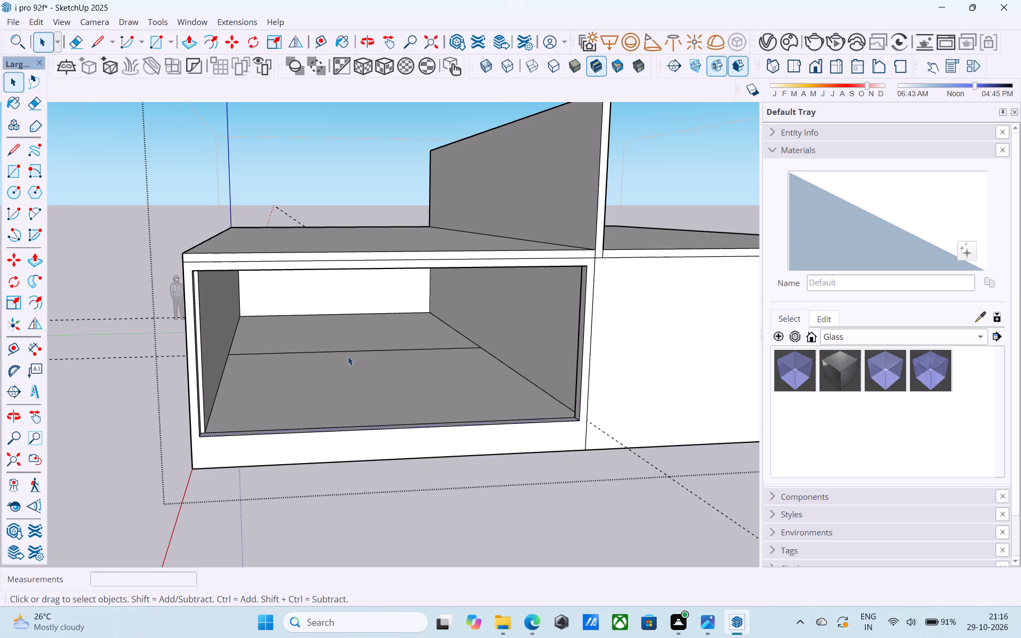
Copy the floor line 6" toward the front opening to outline a wall strip.
click(460, 347)
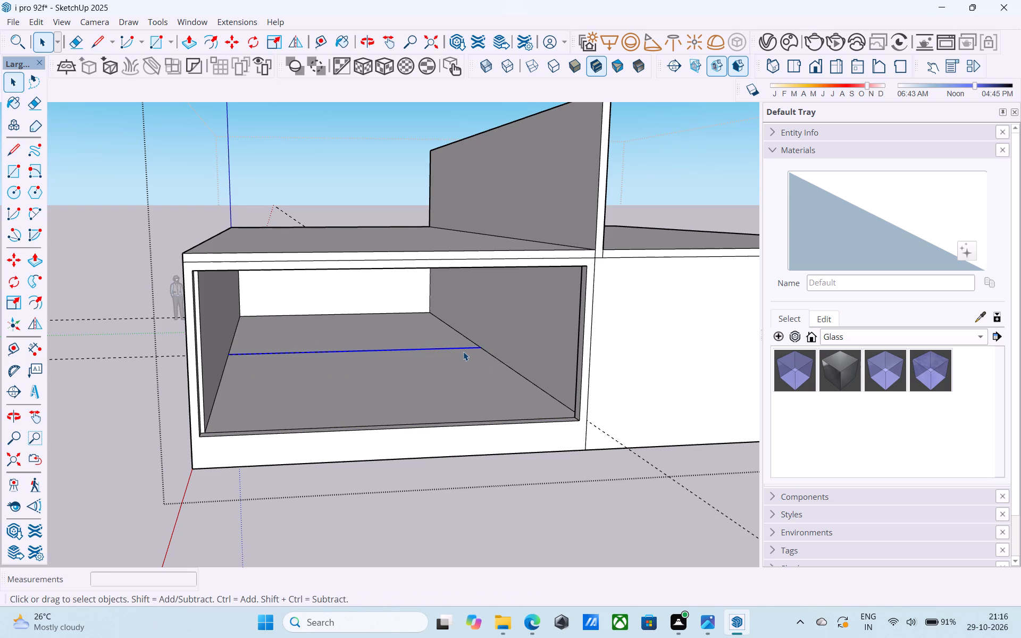
scroll(463, 350, up, 2)
middle_drag(463, 350, 490, 360)
key(m)
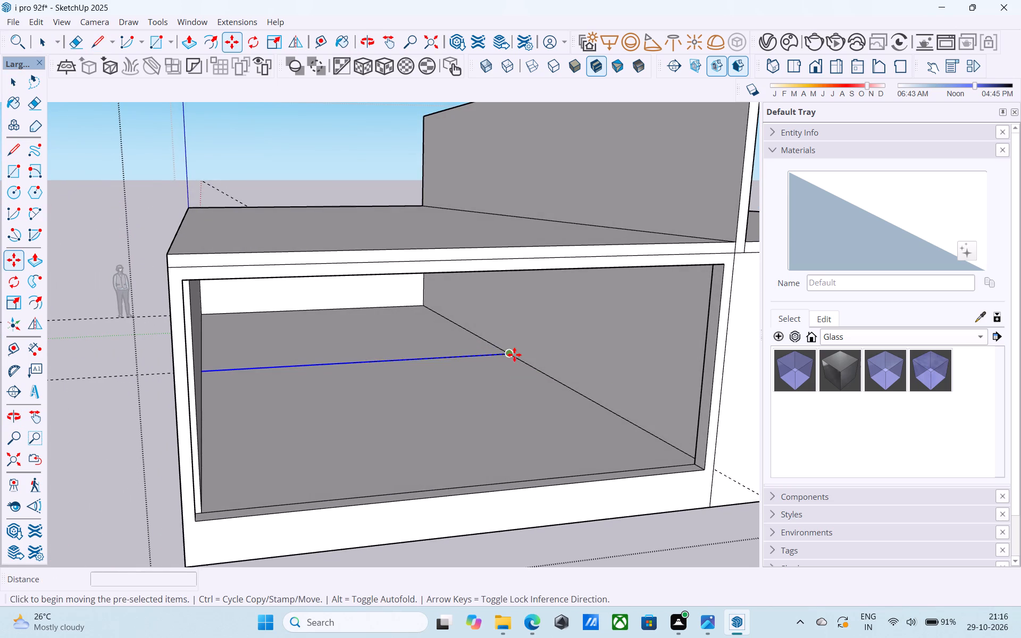
scroll(514, 354, up, 2)
click(508, 350)
click(518, 356)
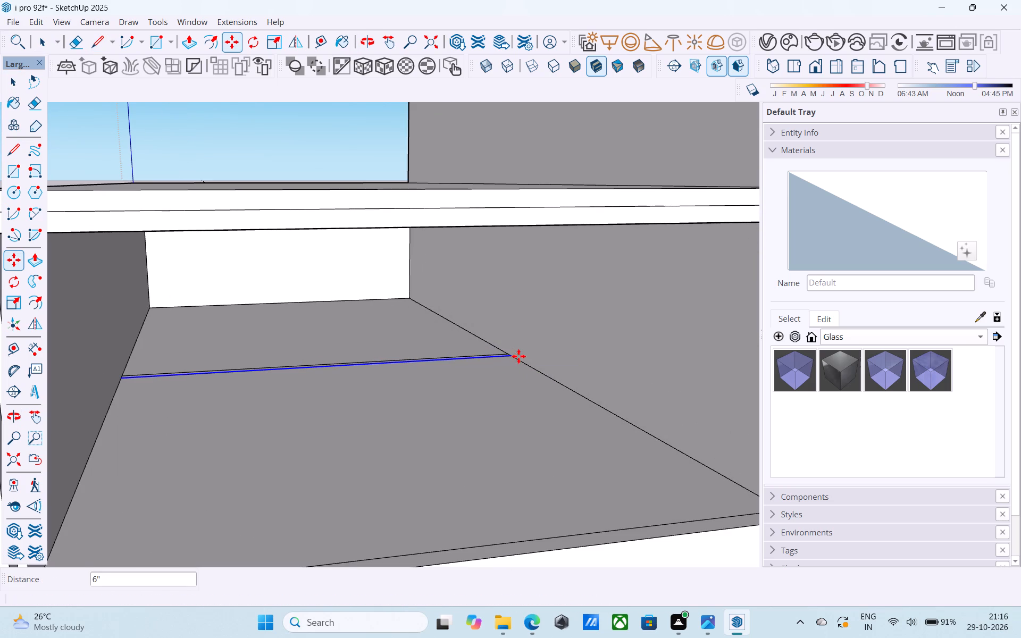
Push/Pull the narrow floor strip upward into a cross wall reaching just below the ceiling.
scroll(488, 355, up, 15)
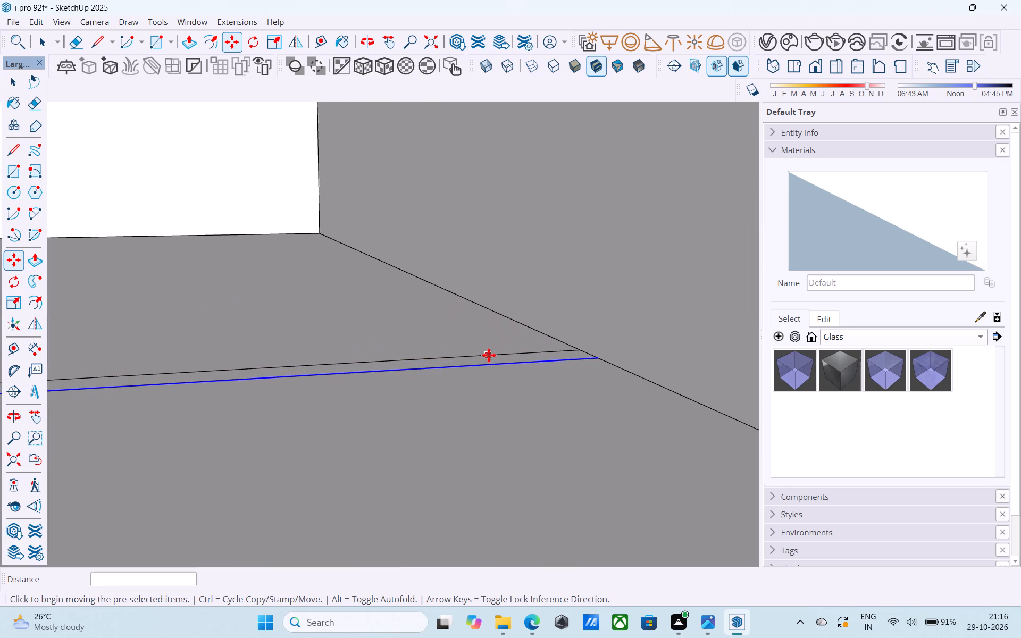
key(space)
click(496, 362)
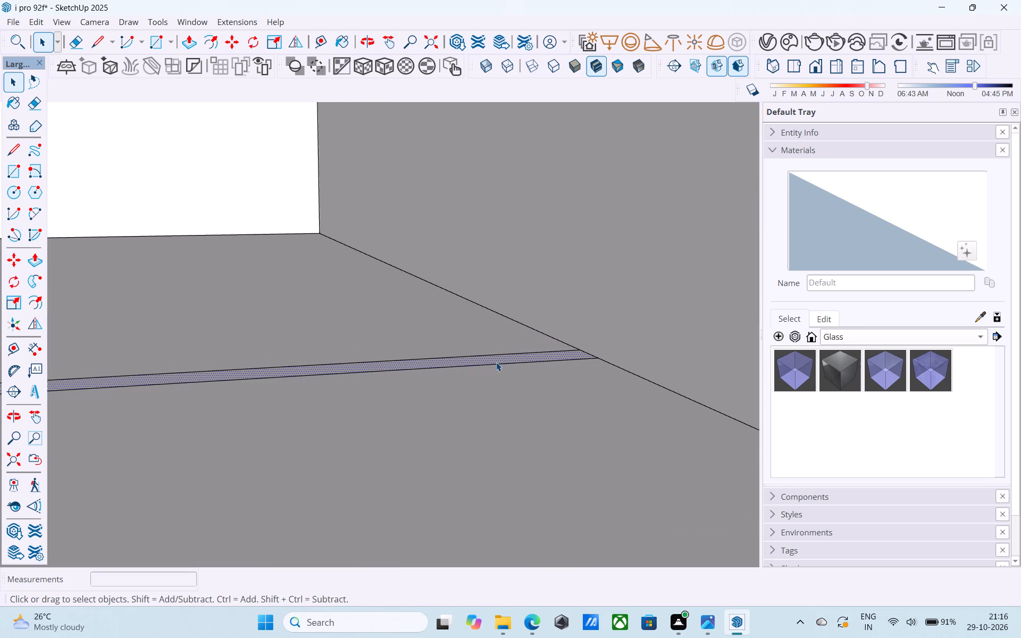
key(p)
click(496, 362)
scroll(497, 326, down, 4)
middle_drag(497, 303, 497, 283)
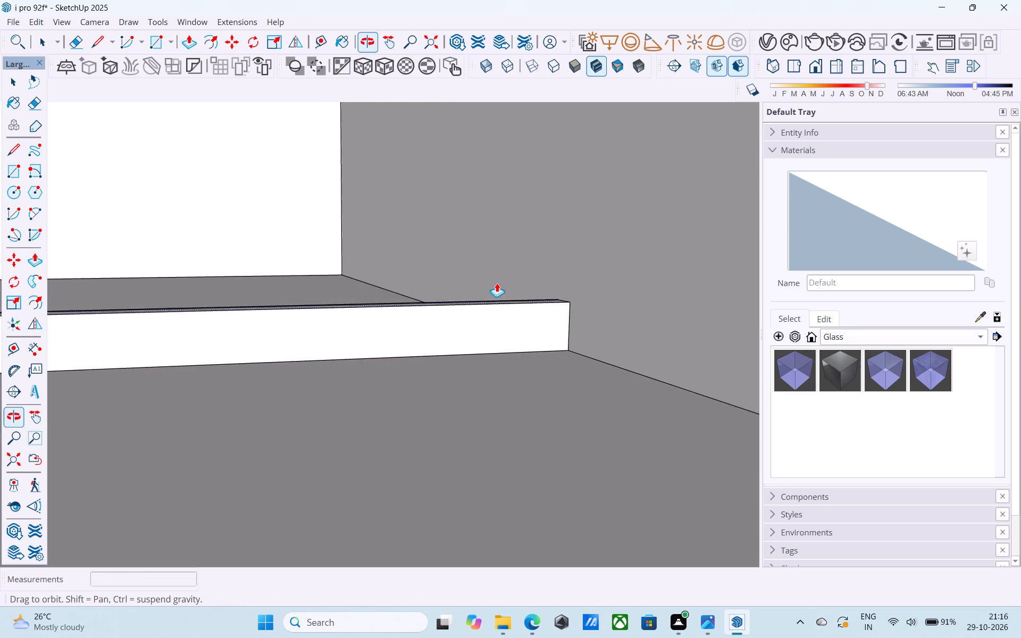
scroll(497, 281, down, 9)
middle_drag(497, 281, 503, 268)
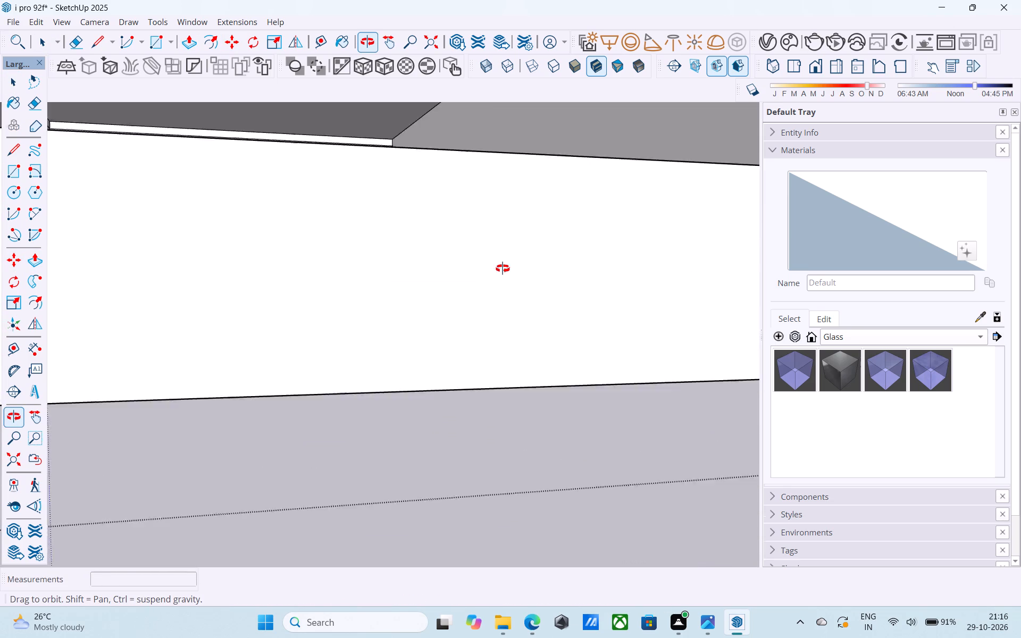
middle_drag(503, 268, 503, 272)
scroll(503, 272, down, 3)
middle_drag(503, 272, 516, 465)
middle_drag(517, 449, 514, 405)
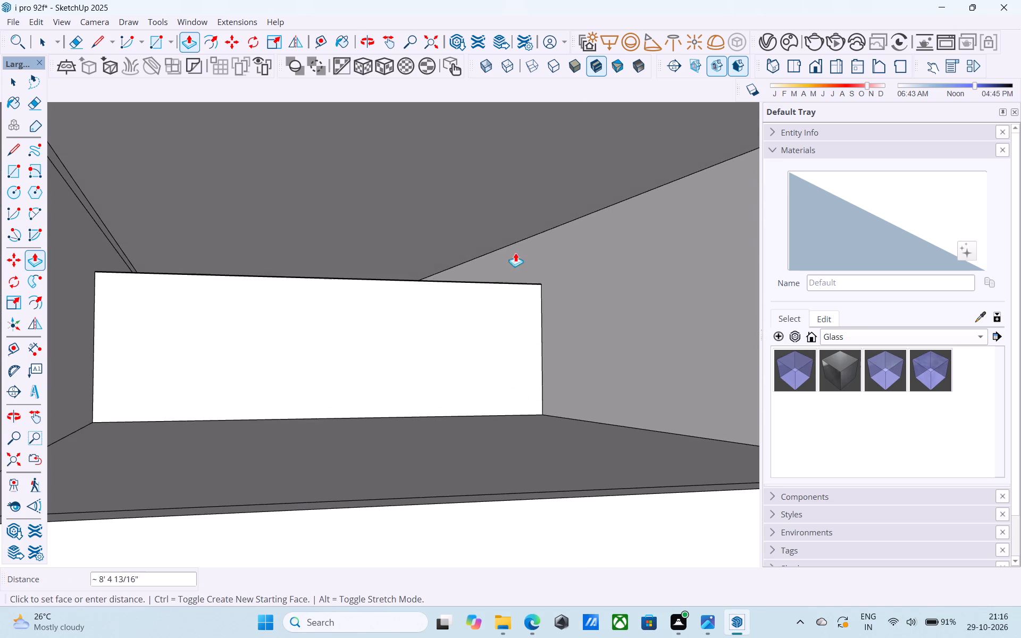
click(534, 195)
Push/Pull the cross wall's top face up another 6" to meet the ceiling.
middle_drag(535, 208, 535, 215)
scroll(524, 233, up, 6)
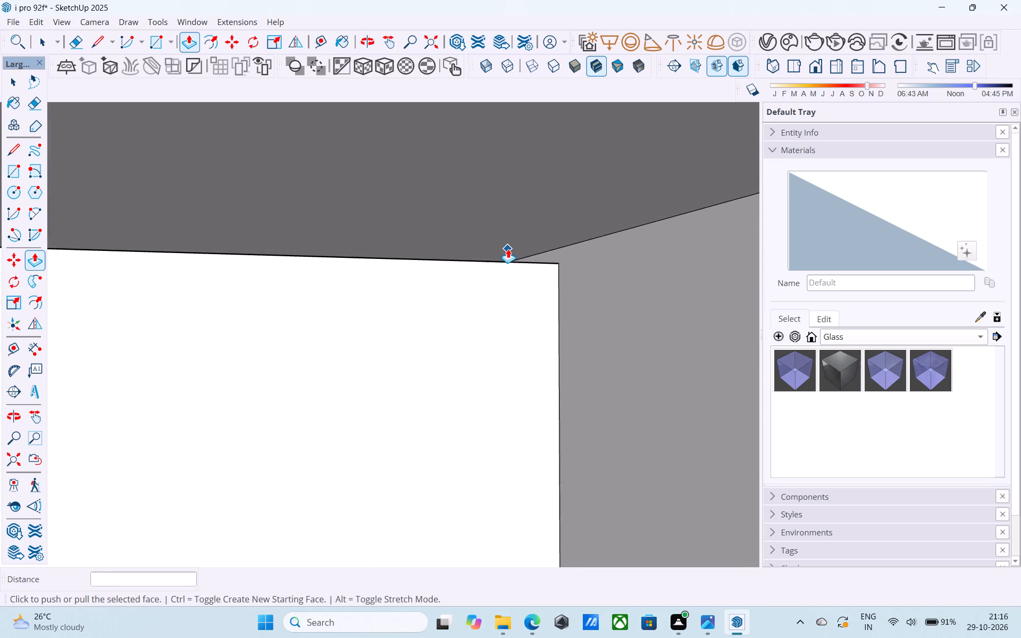
scroll(508, 249, up, 7)
middle_drag(509, 253, 504, 291)
middle_drag(505, 291, 505, 289)
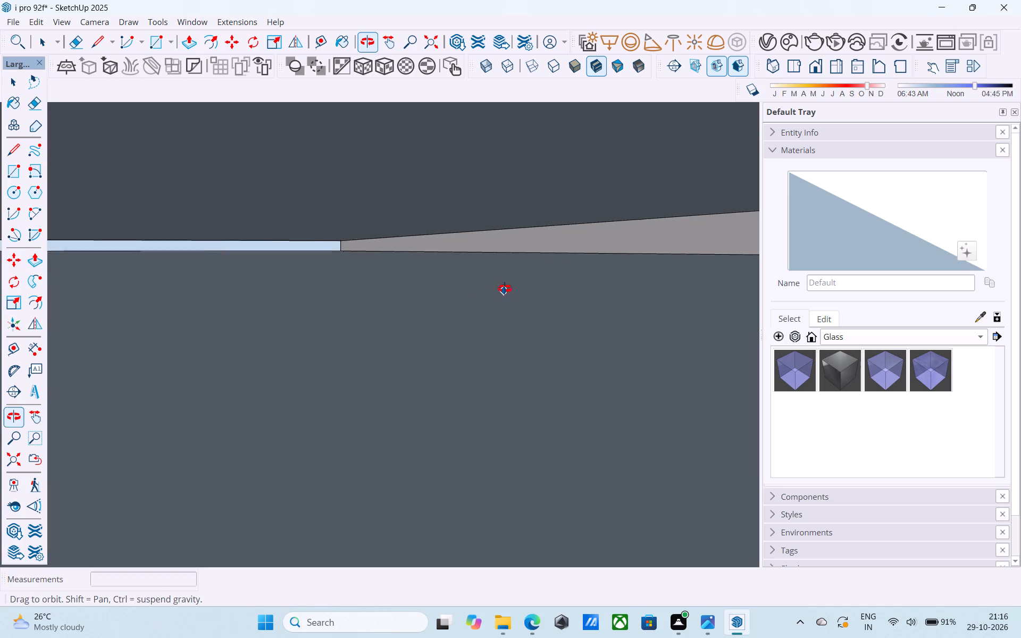
middle_drag(505, 289, 501, 255)
click(500, 366)
click(529, 298)
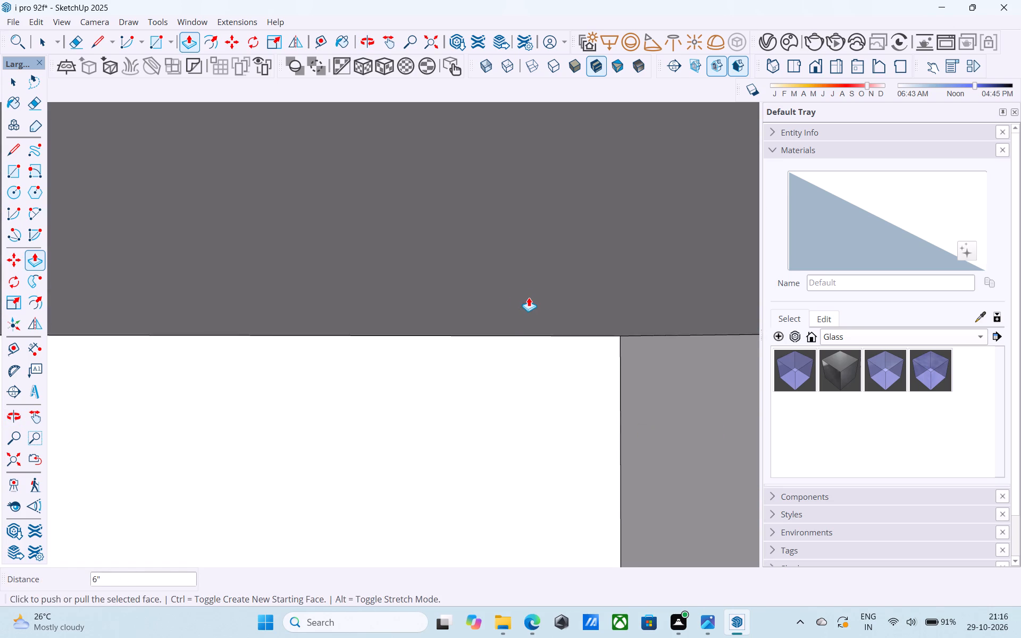
Examine the cross wall, the front opening and the whole building from outside.
scroll(529, 297, down, 8)
middle_drag(495, 318, 452, 311)
scroll(453, 304, down, 8)
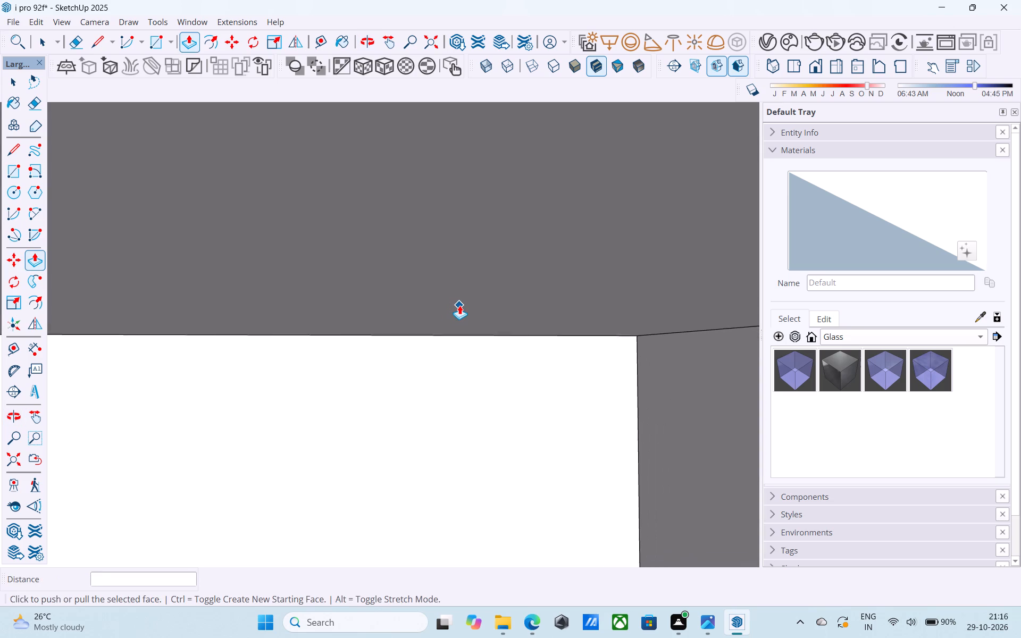
scroll(459, 305, down, 1)
scroll(459, 305, down, 20)
scroll(459, 305, down, 6)
key(space)
middle_drag(446, 338, 449, 349)
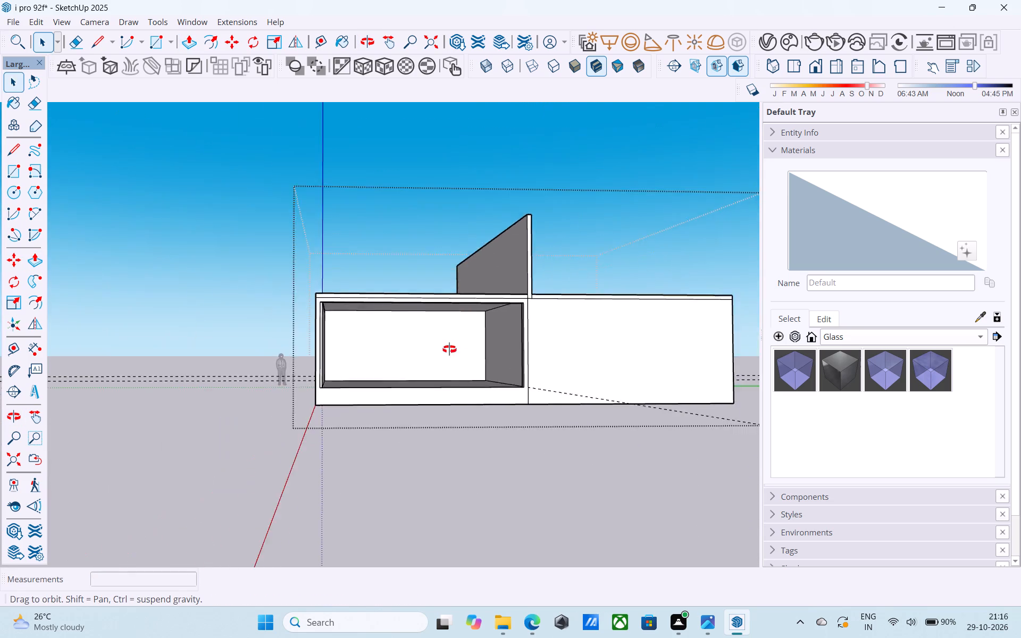
middle_drag(449, 349, 610, 402)
middle_click(638, 395)
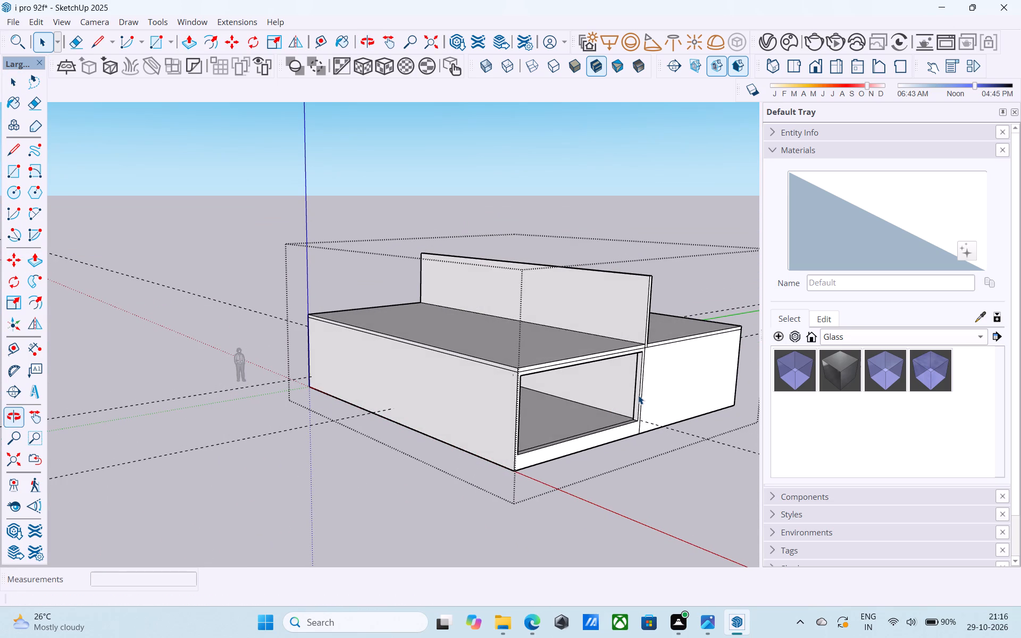
scroll(513, 392, down, 1)
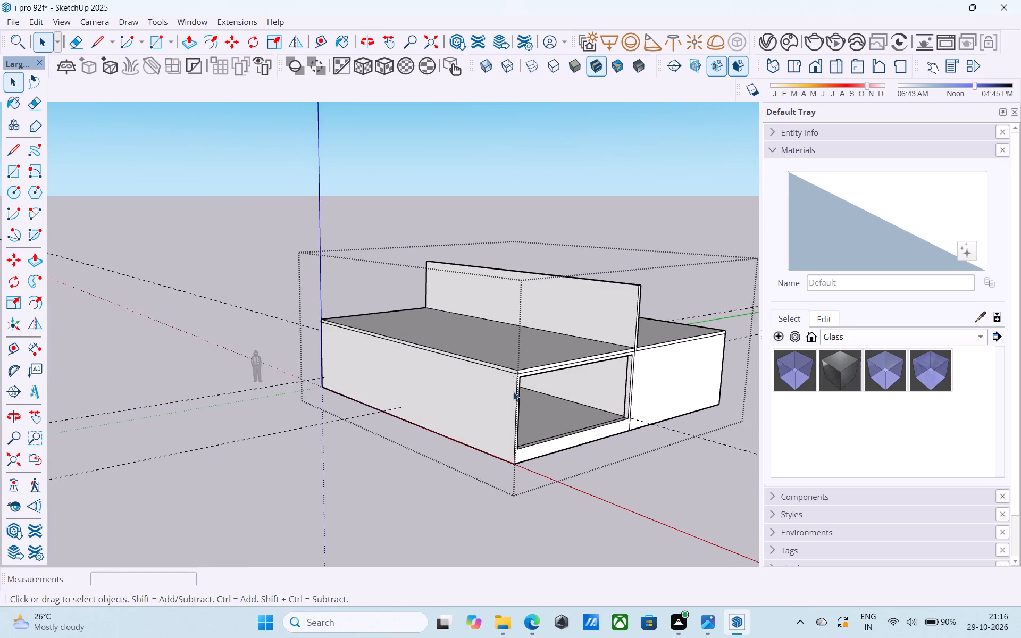
scroll(513, 392, down, 3)
middle_drag(551, 424, 531, 384)
scroll(531, 383, up, 5)
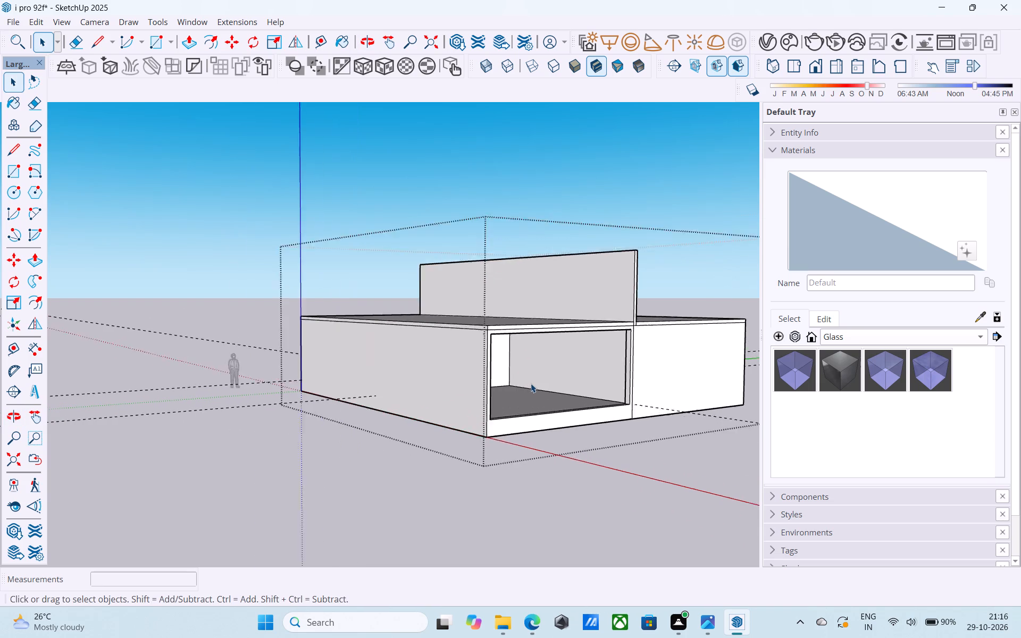
Push/Pull the narrow wall strip beside the front opening's corner forward 9" until flush with the outer wall face.
scroll(492, 388, up, 3)
middle_drag(461, 389, 76, 372)
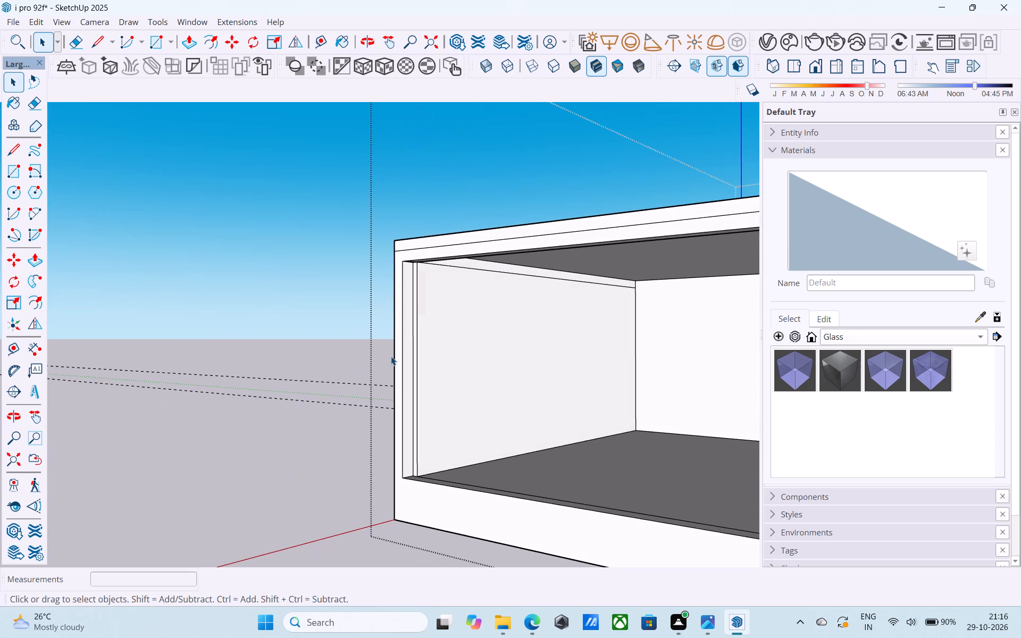
scroll(454, 340, up, 5)
scroll(398, 371, up, 3)
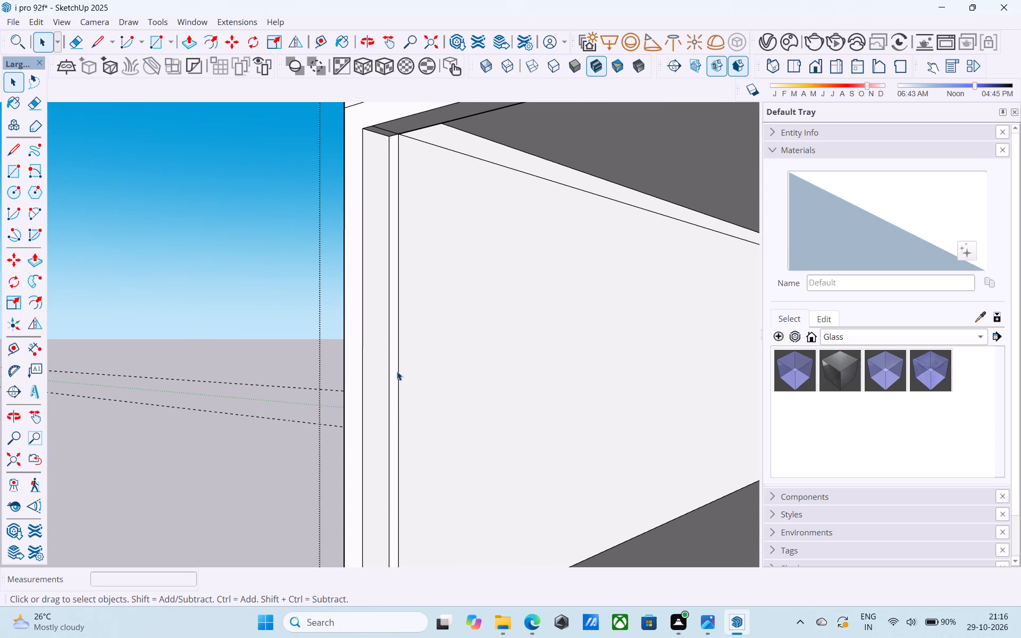
click(397, 371)
click(391, 367)
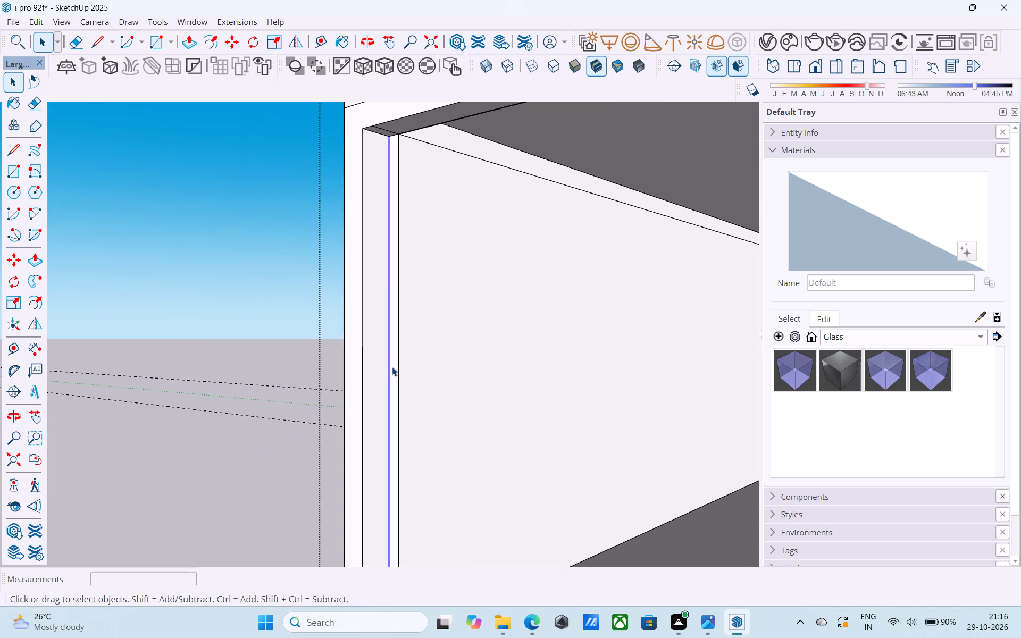
middle_drag(392, 367, 529, 400)
scroll(392, 368, up, 1)
click(398, 362)
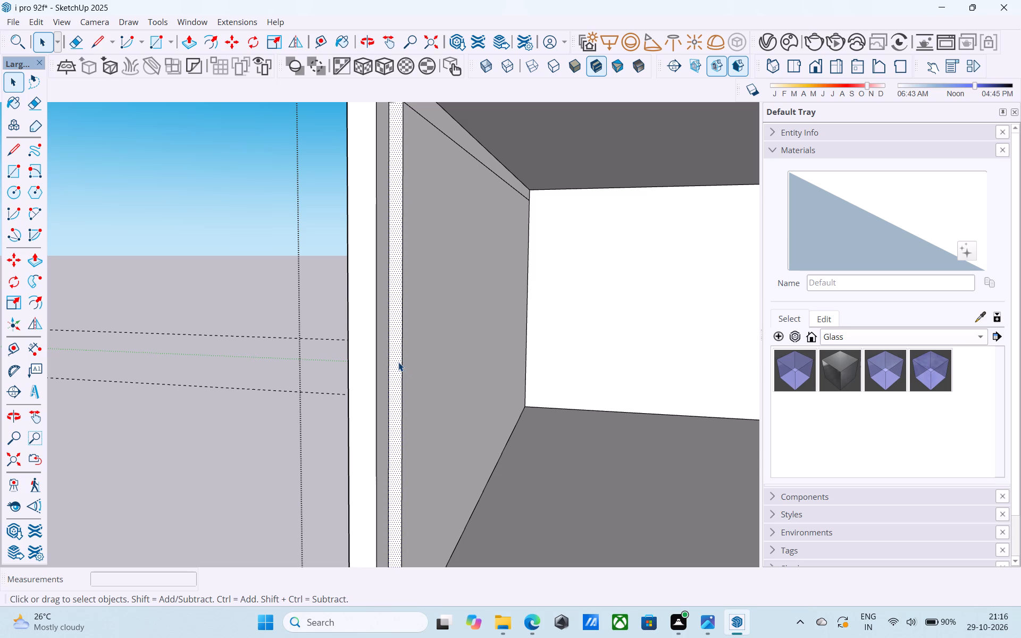
key(p)
click(398, 362)
click(367, 354)
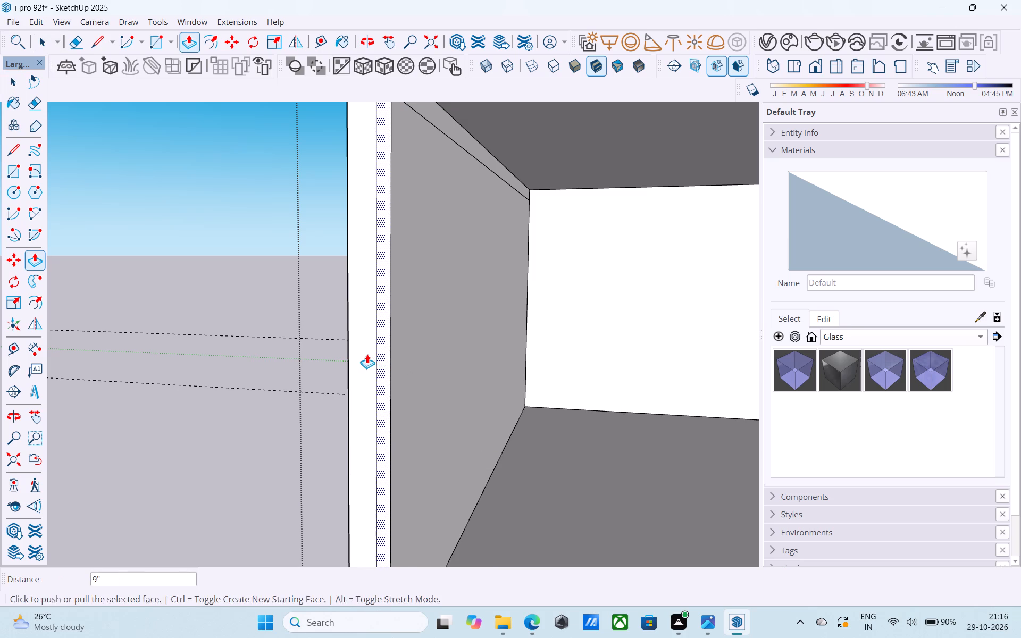
key(space)
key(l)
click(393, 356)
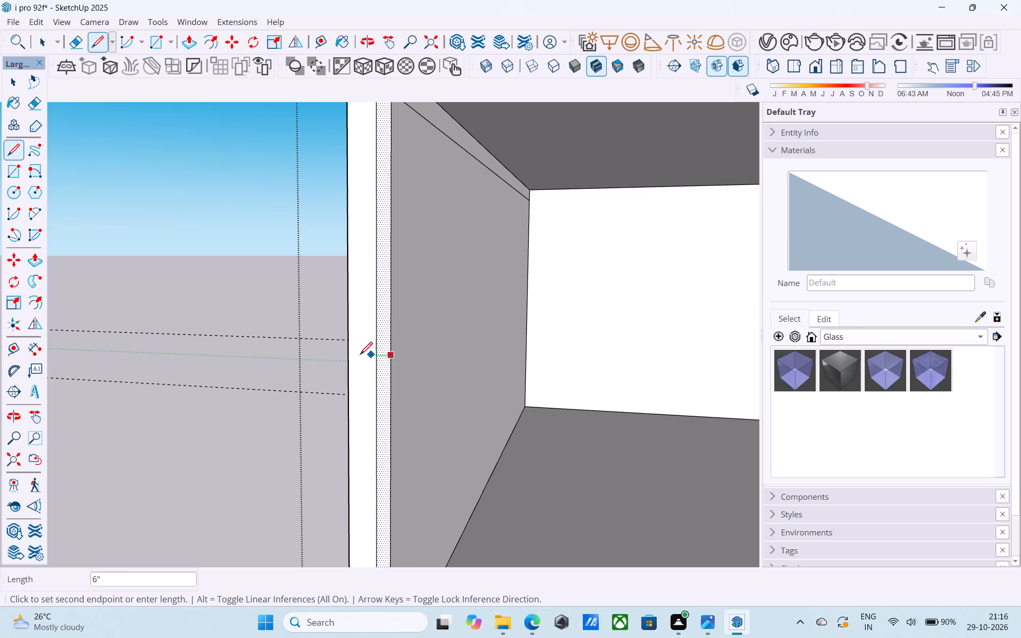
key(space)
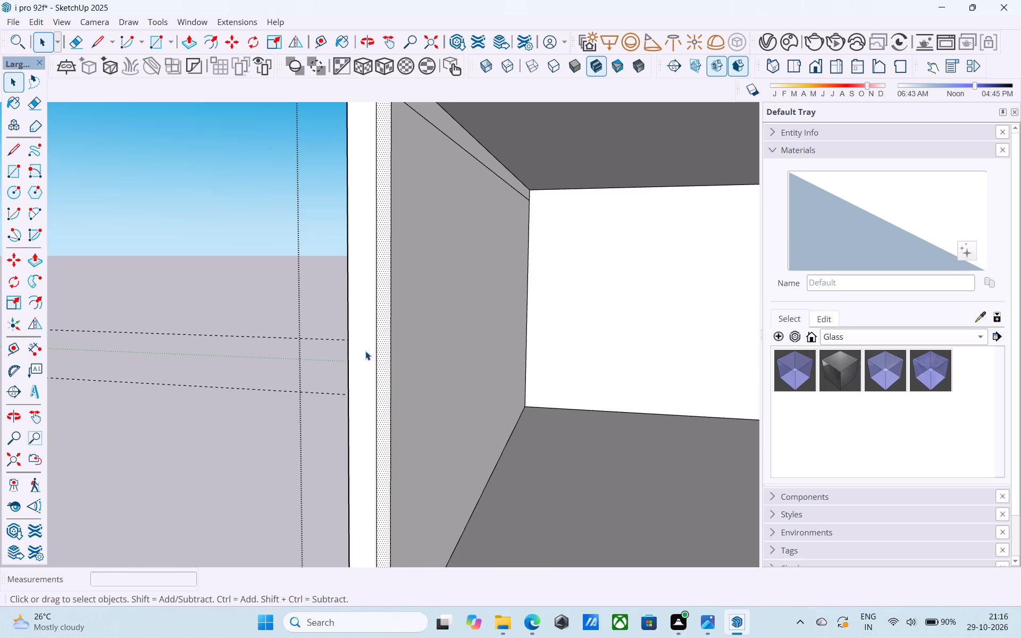
Erase the seam between the extended strip and the front wall face, plus the edge stubs at the opening's top and bottom corners.
key(e)
drag(373, 332, 379, 335)
scroll(379, 335, down, 5)
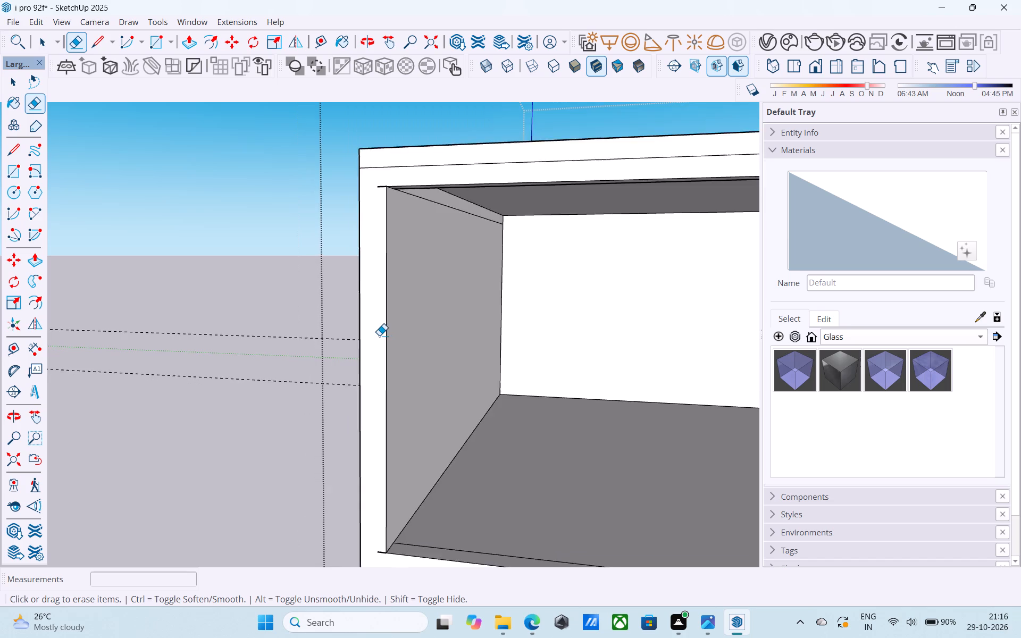
scroll(379, 335, down, 4)
middle_drag(405, 245, 380, 329)
scroll(384, 259, up, 5)
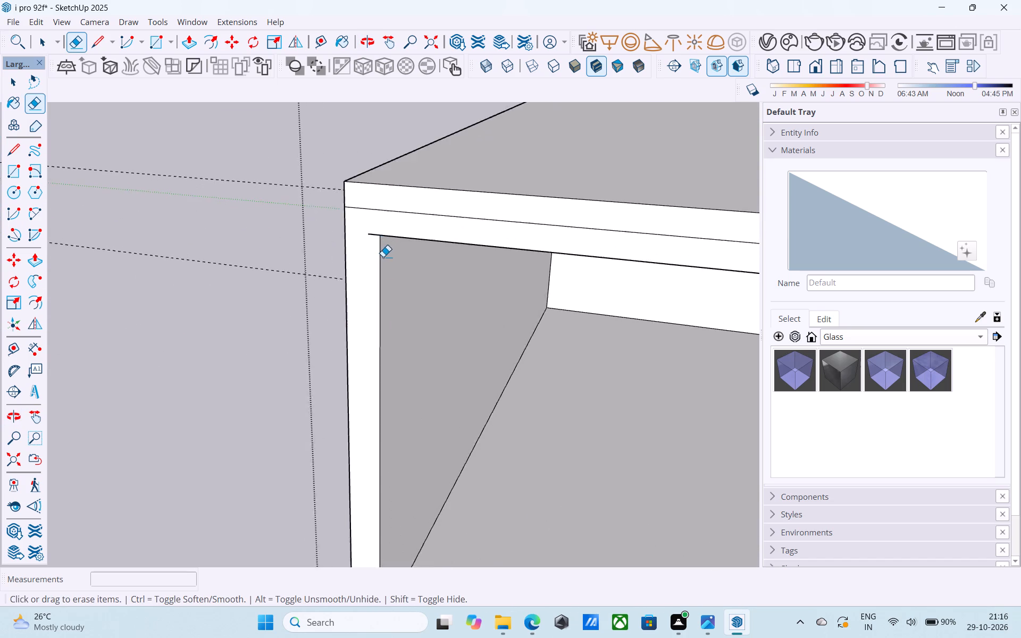
scroll(383, 257, up, 4)
drag(369, 227, 367, 238)
scroll(353, 259, down, 8)
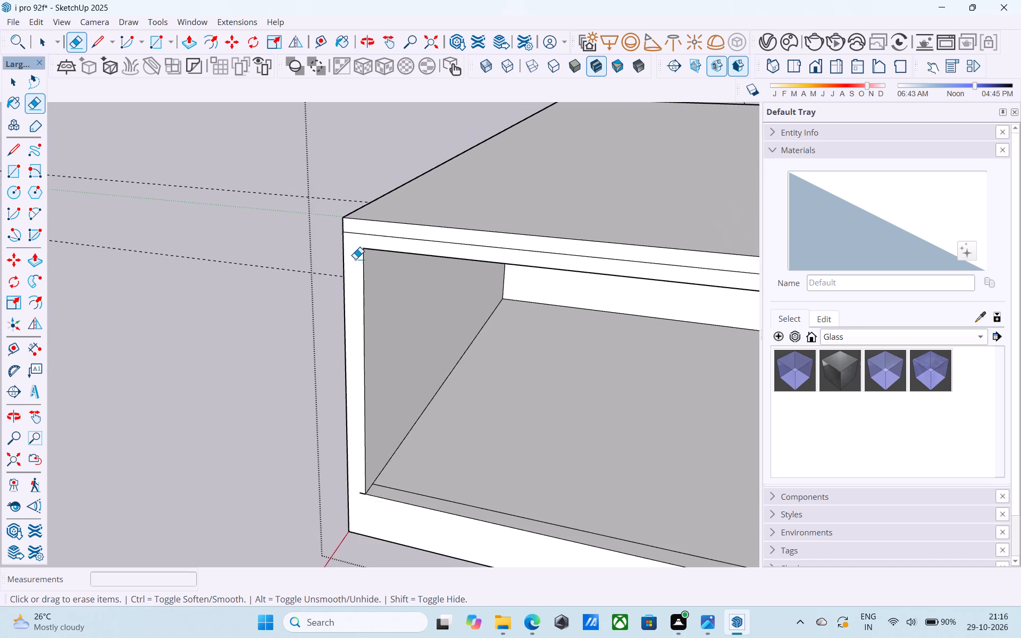
scroll(355, 259, down, 3)
scroll(376, 352, up, 1)
scroll(361, 475, up, 11)
drag(366, 457, 366, 463)
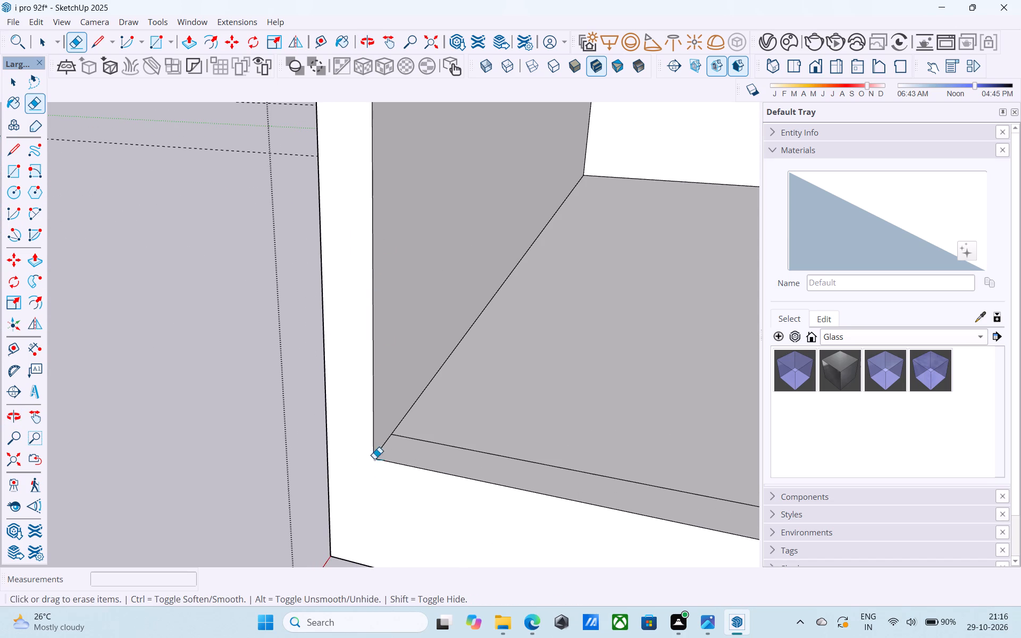
key(space)
Offset the inner side wall face's outline 6" inward.
scroll(405, 442, down, 10)
middle_drag(414, 436, 380, 427)
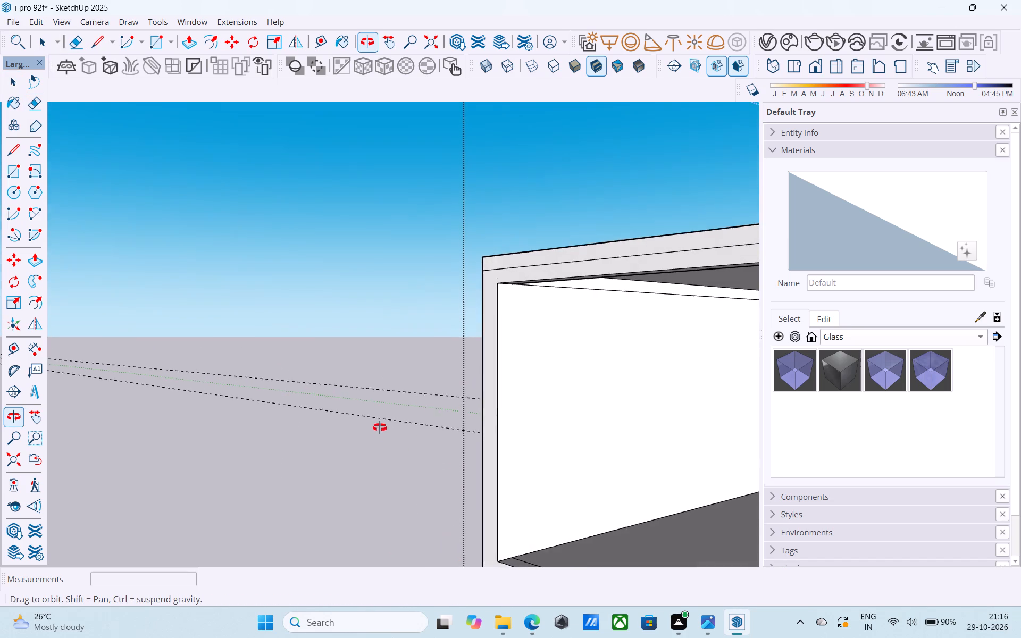
middle_drag(380, 427, 378, 426)
middle_drag(568, 435, 419, 364)
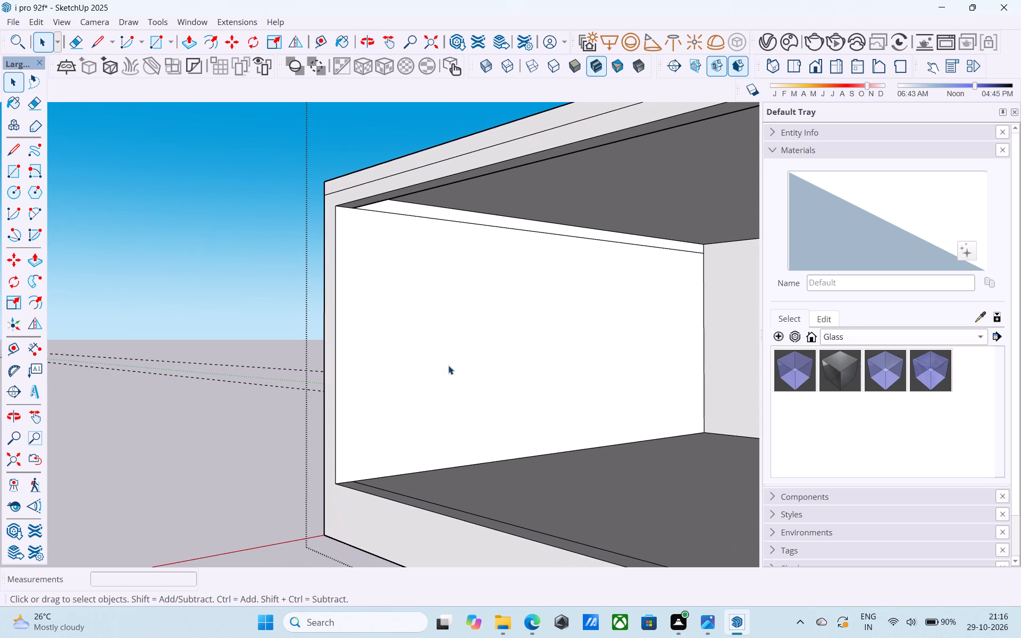
click(472, 357)
key(f)
click(494, 346)
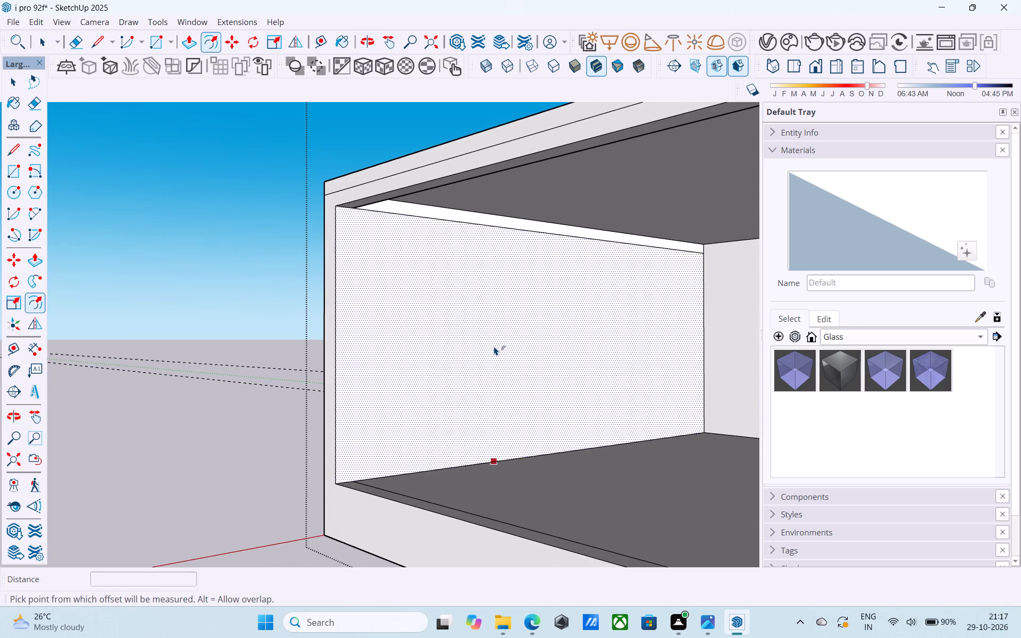
text(6")
key(Return)
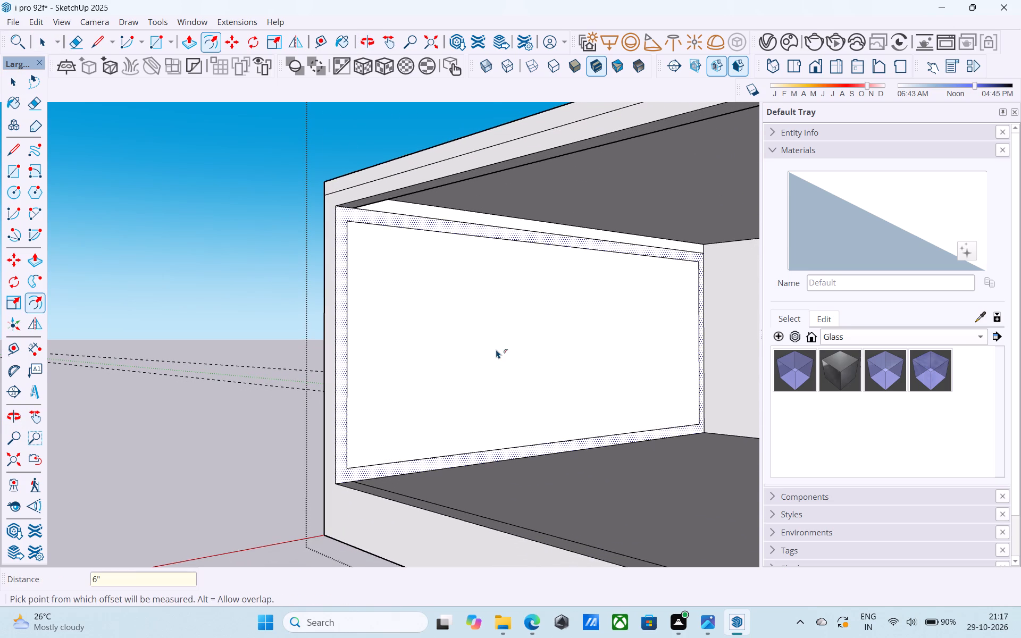
key(space)
Erase the horizontal seam line near the top of the side wall's inner face.
key(e)
click(517, 230)
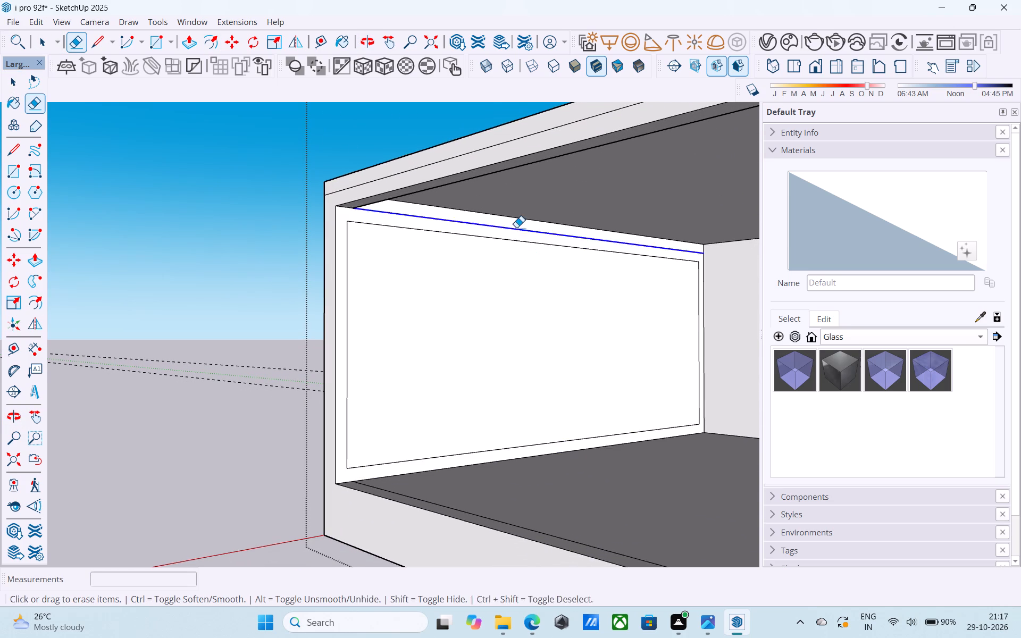
key(space)
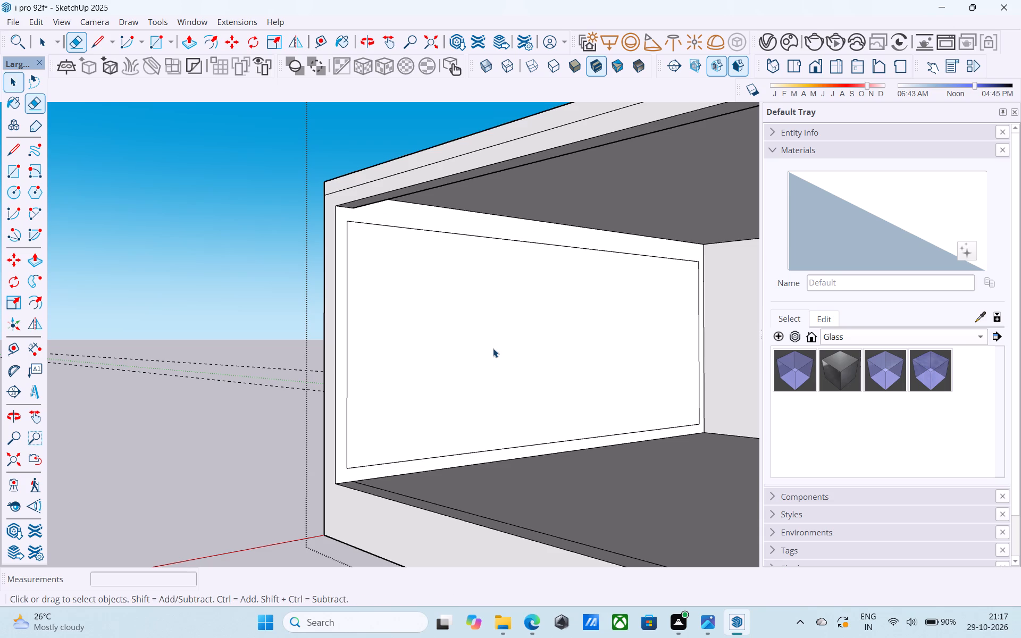
Push/Pull the offset inner panel 9" through the side wall to cut a window opening.
click(495, 352)
scroll(495, 352, up, 2)
key(p)
click(495, 352)
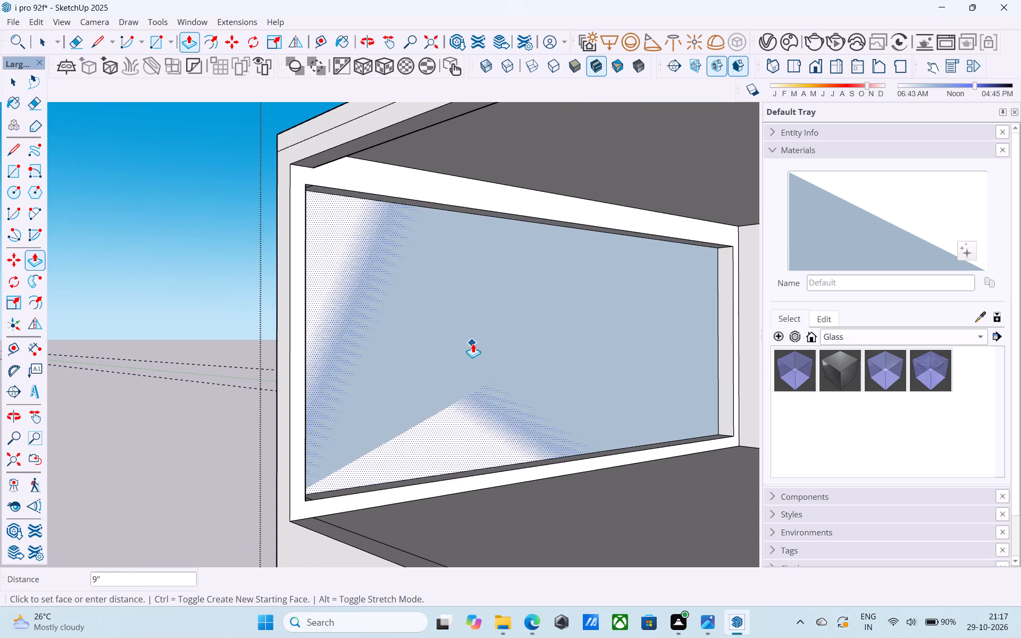
click(473, 343)
key(space)
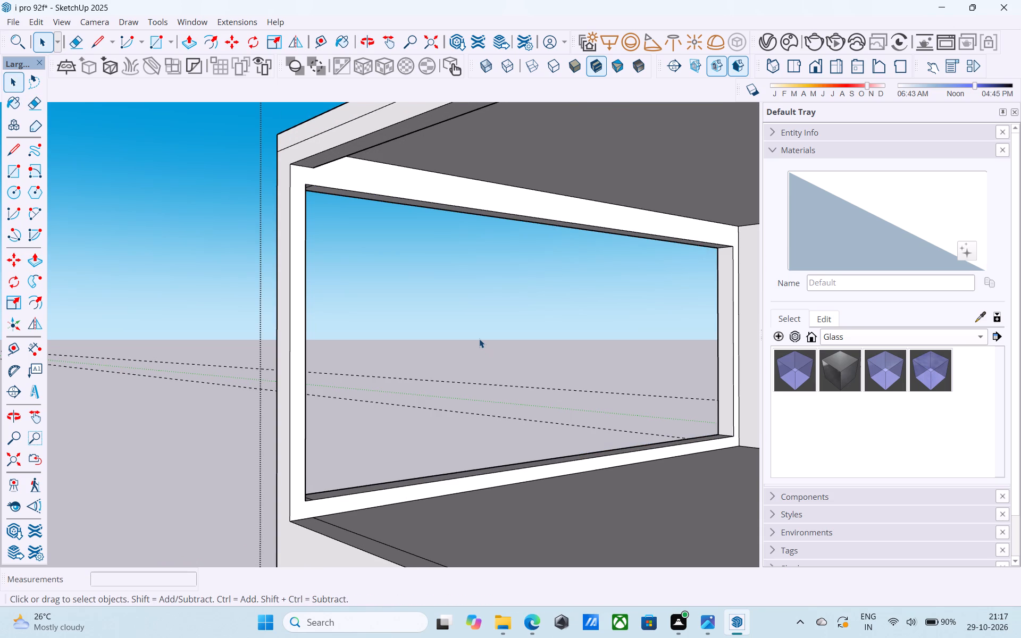
Examine the new side opening and the adjacent front opening from outside the building.
scroll(479, 339, down, 3)
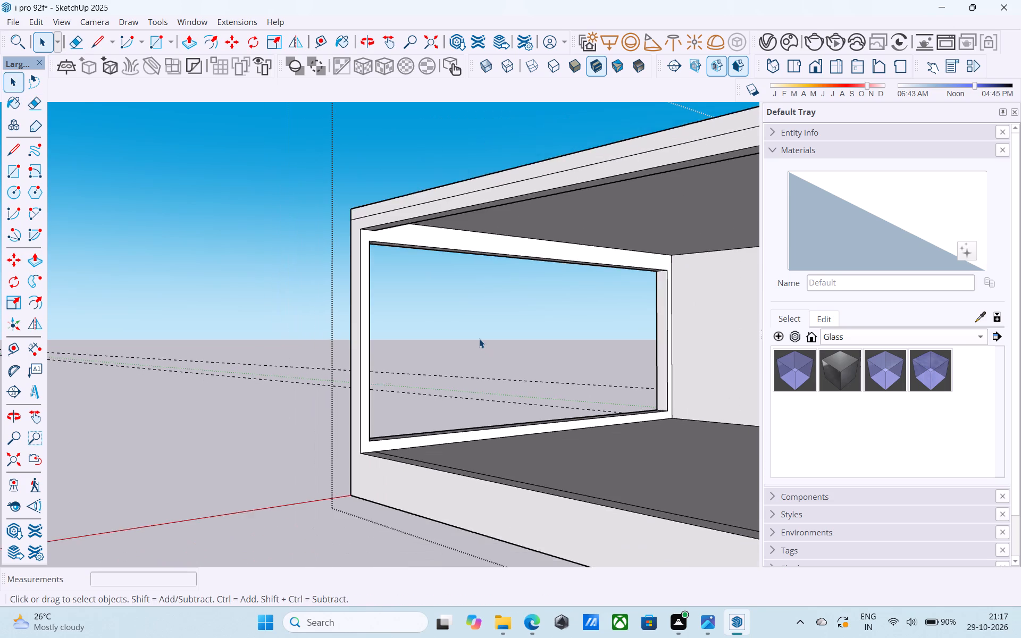
scroll(479, 339, down, 2)
middle_drag(479, 339, 870, 421)
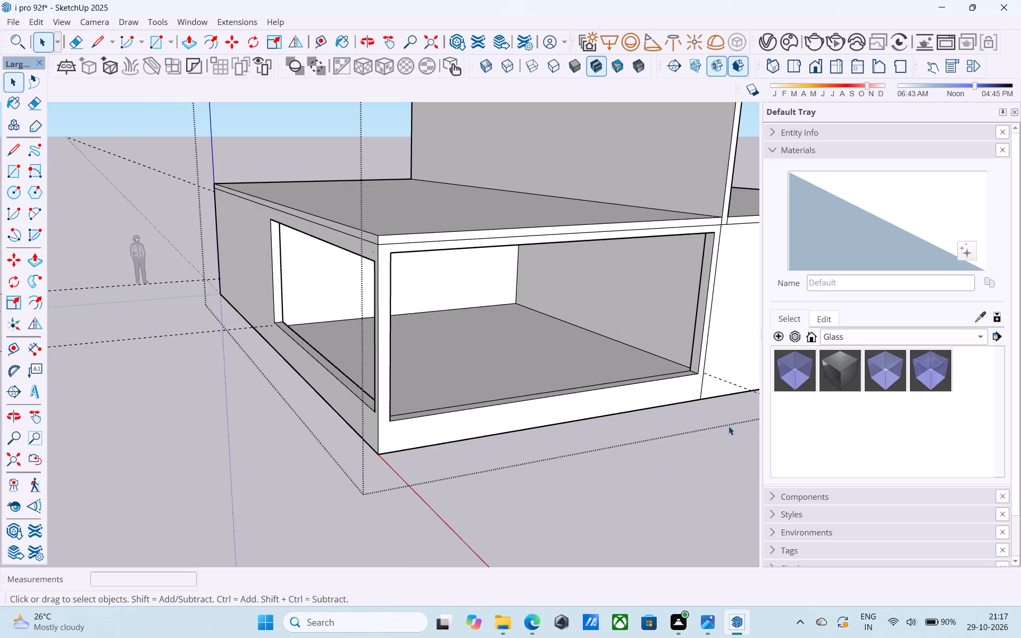
scroll(729, 426, up, 2)
scroll(729, 426, down, 5)
middle_drag(729, 426, 731, 418)
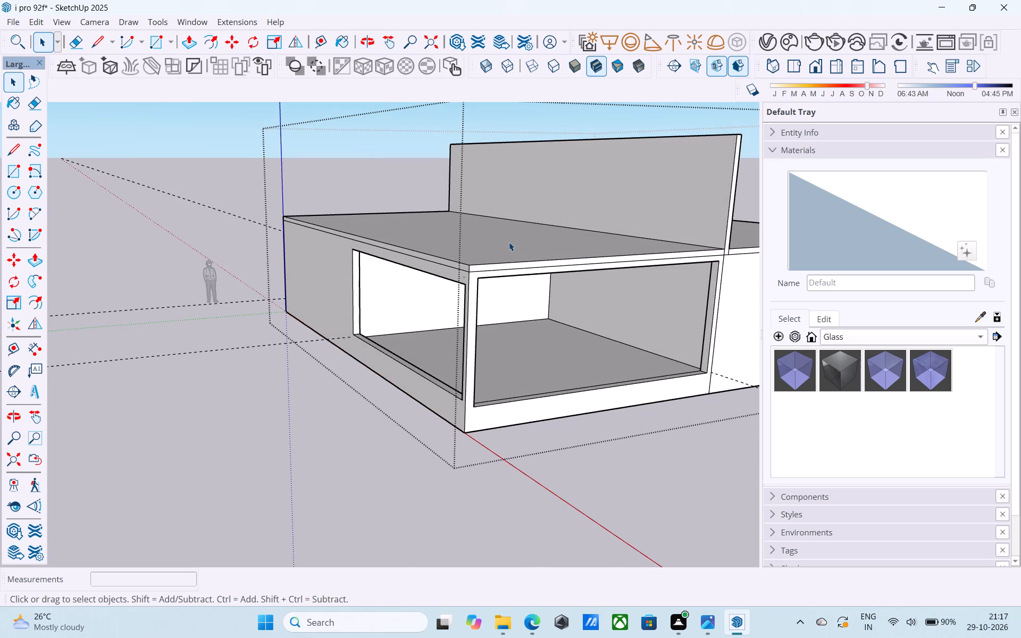
Erase the short diagonal edge at the corner of the side opening's top face.
scroll(509, 242, up, 5)
middle_drag(479, 274, 663, 135)
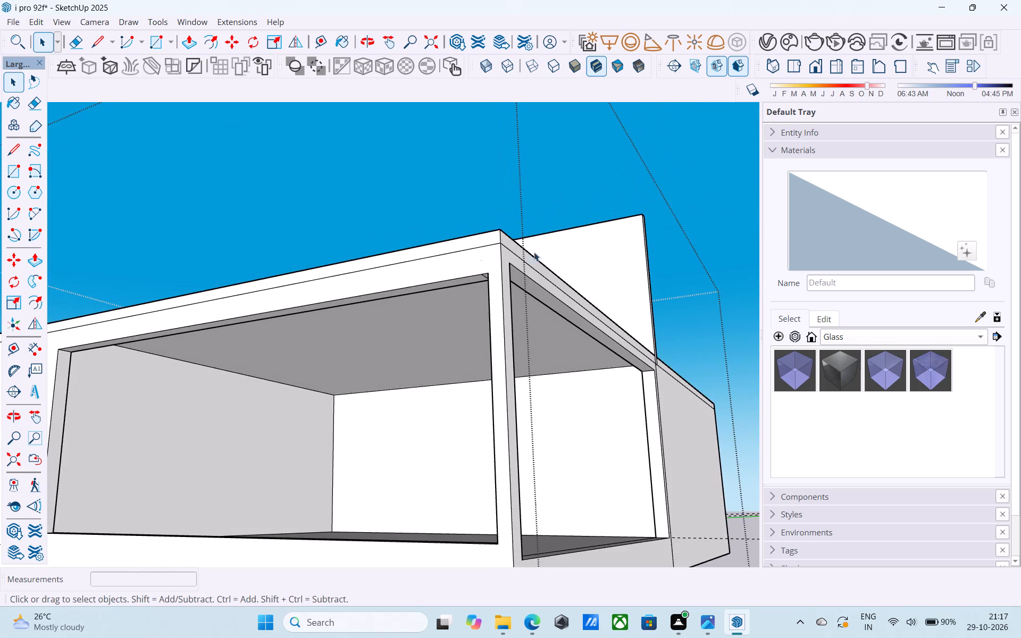
scroll(506, 281, up, 14)
key(e)
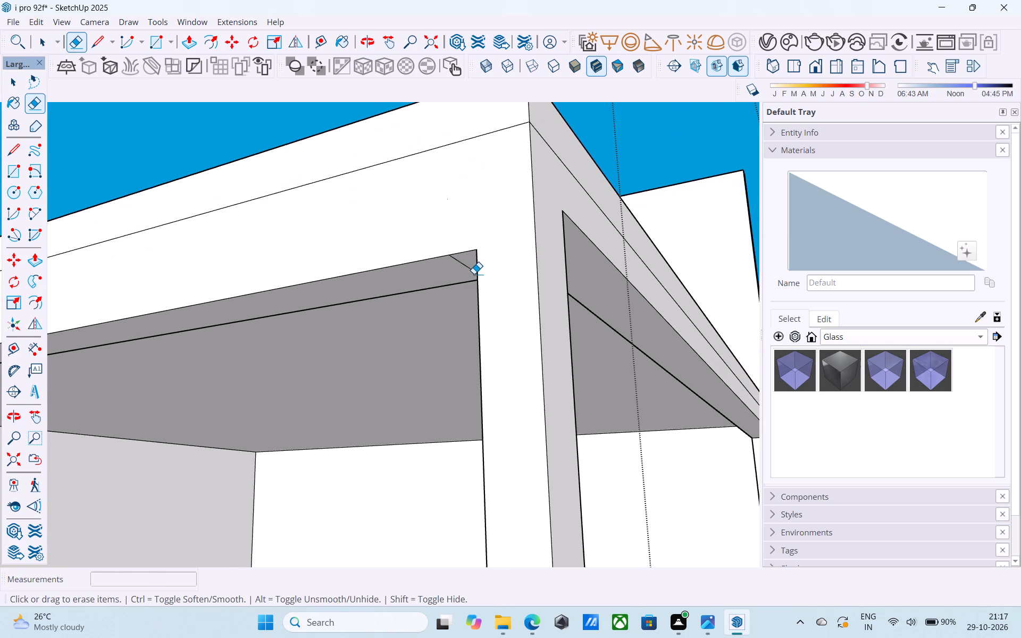
scroll(474, 274, up, 2)
drag(468, 263, 454, 265)
key(space)
Push/Pull the side opening's top face up 6" to match the height of the front opening.
click(453, 265)
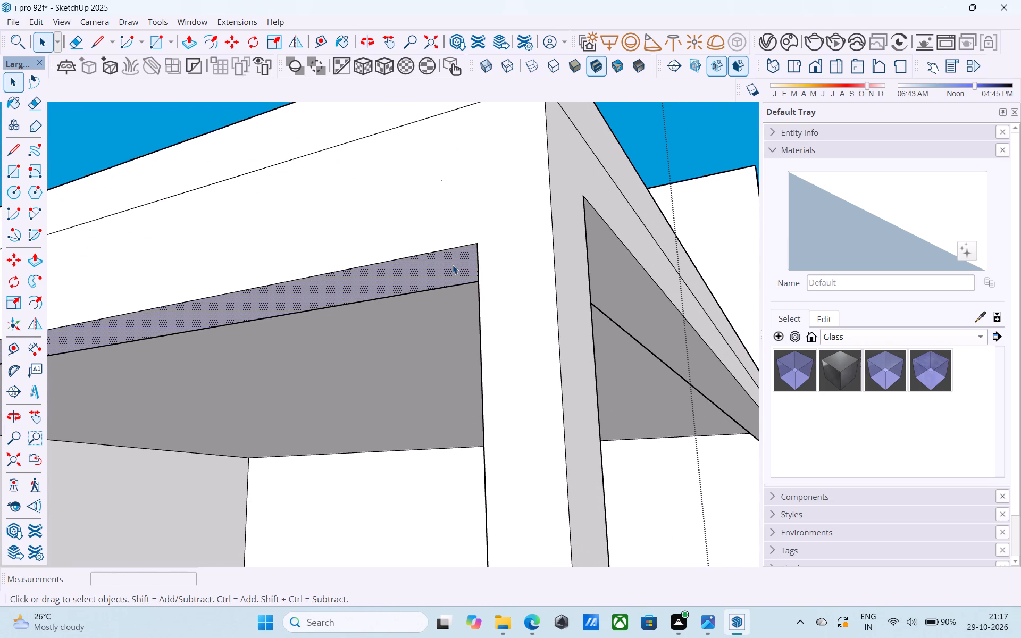
key(p)
click(453, 265)
click(616, 238)
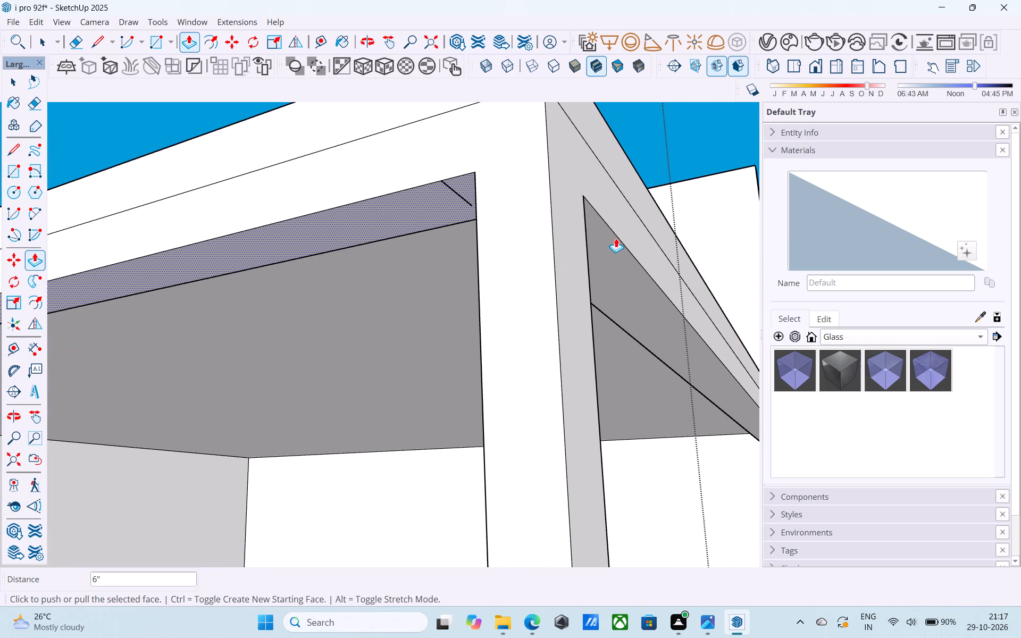
key(space)
Erase the leftover short edge across the raised top face near the building corner.
scroll(622, 243, down, 5)
middle_drag(622, 245, 673, 255)
scroll(541, 208, up, 5)
key(e)
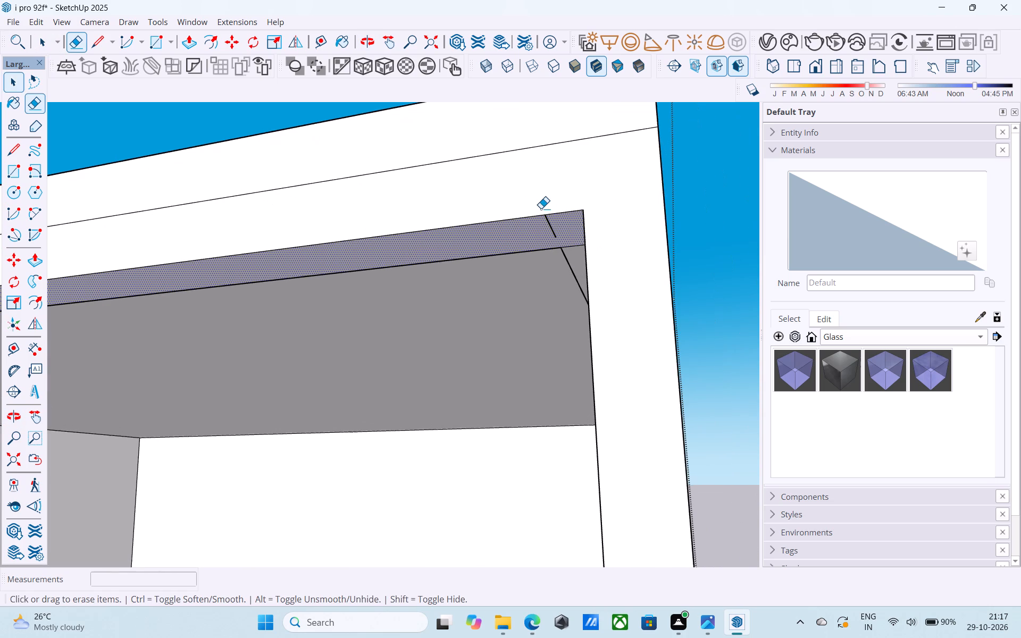
scroll(545, 232, up, 3)
click(556, 228)
middle_drag(559, 234, 712, 240)
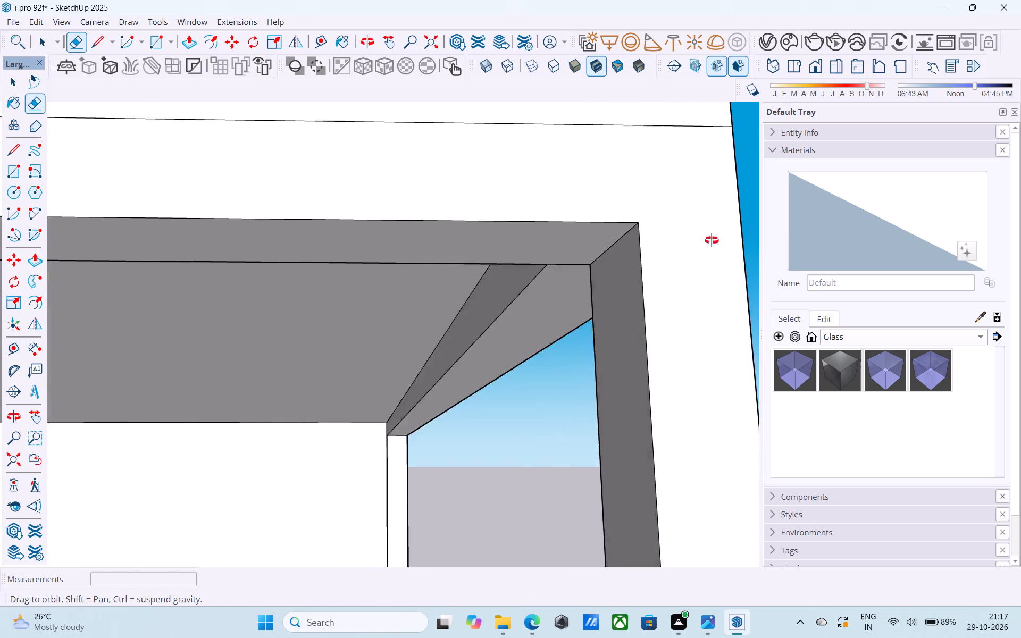
middle_drag(712, 240, 542, 349)
key(space)
Examine both corner openings, the slab and the upper wall from several sides outside the building.
scroll(546, 347, down, 7)
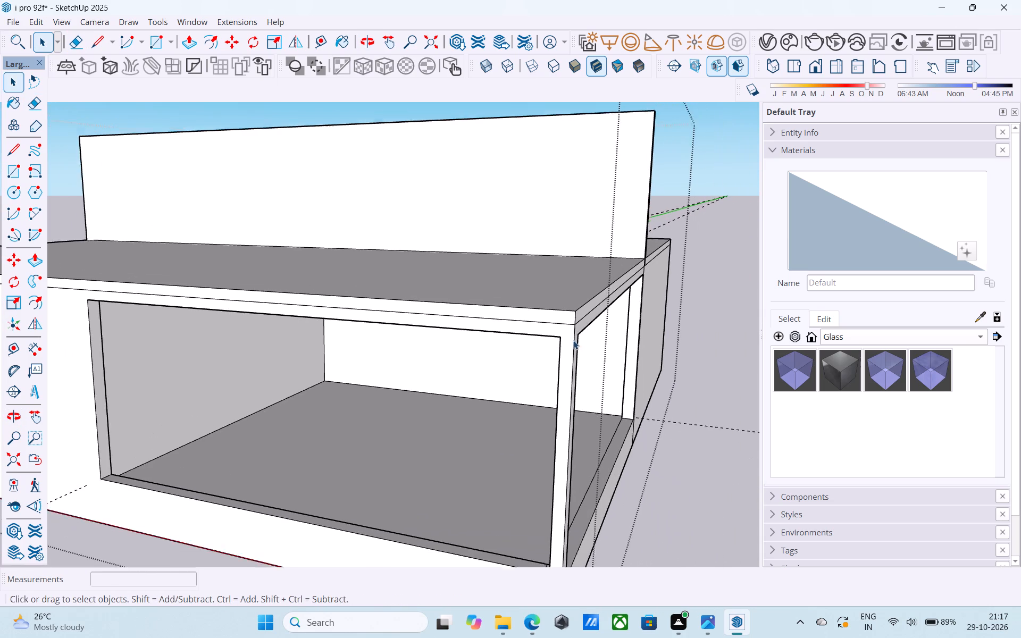
scroll(573, 340, down, 2)
middle_drag(616, 347, 607, 335)
scroll(623, 326, down, 5)
middle_drag(634, 326, 477, 316)
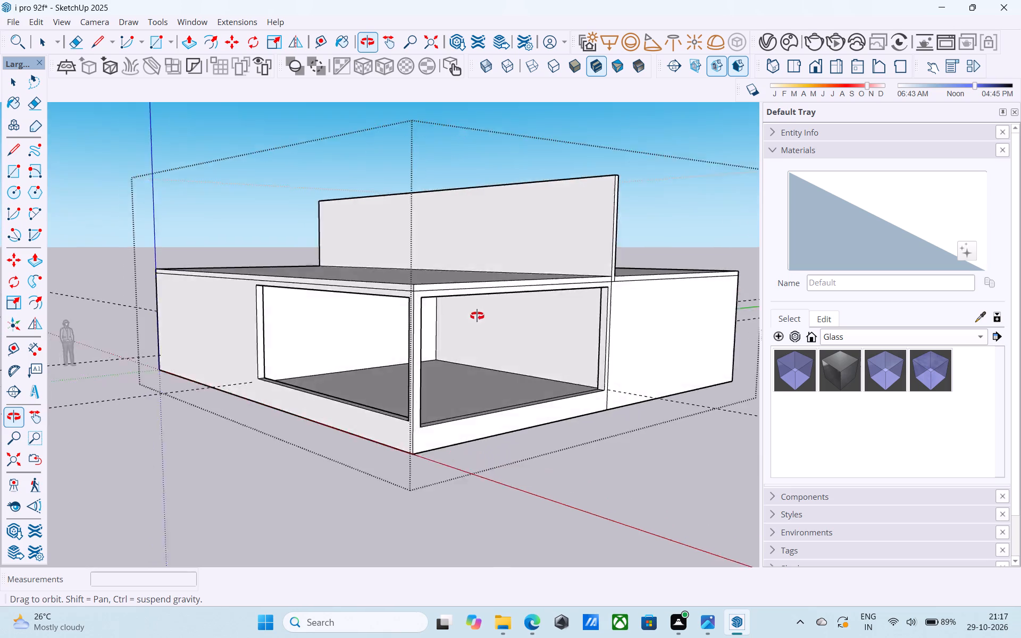
middle_drag(477, 316, 359, 266)
shift+middle_drag(365, 273, 546, 399)
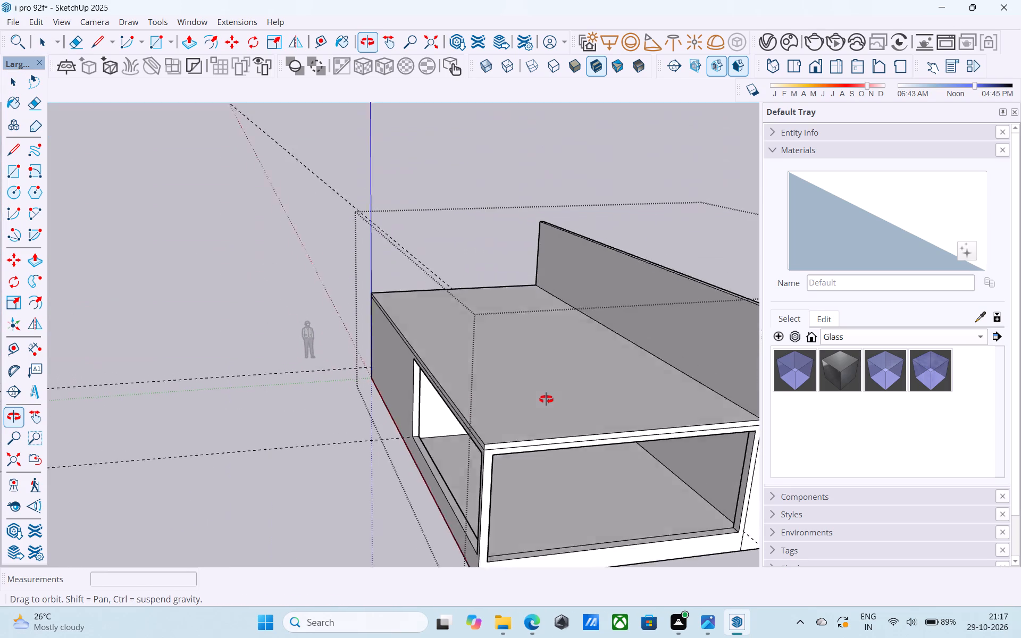
shift+middle_drag(546, 399, 655, 314)
shift+middle_drag(639, 308, 476, 381)
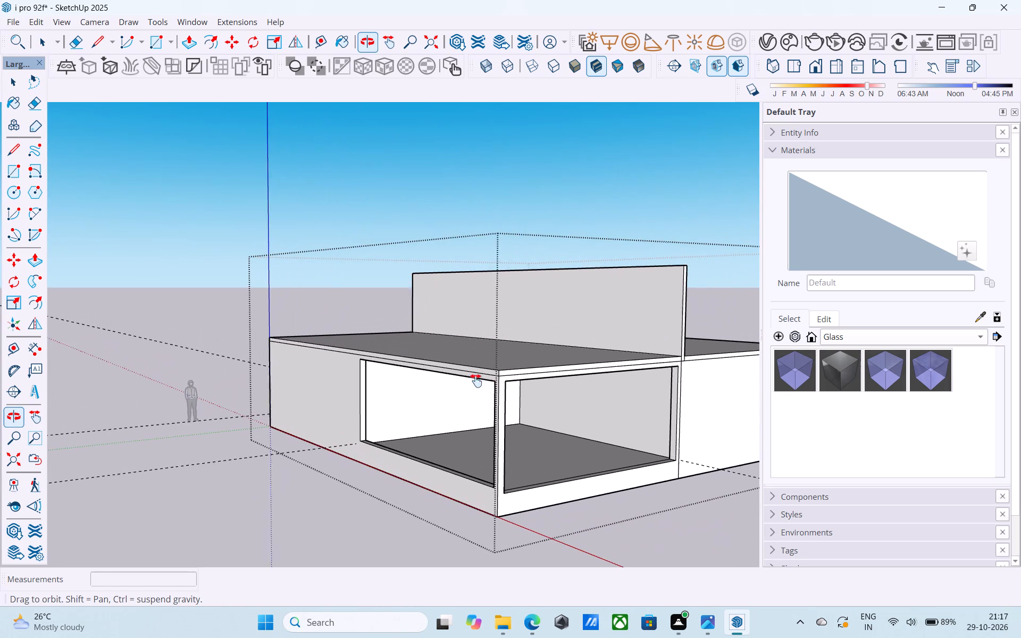
shift+middle_drag(476, 381, 580, 399)
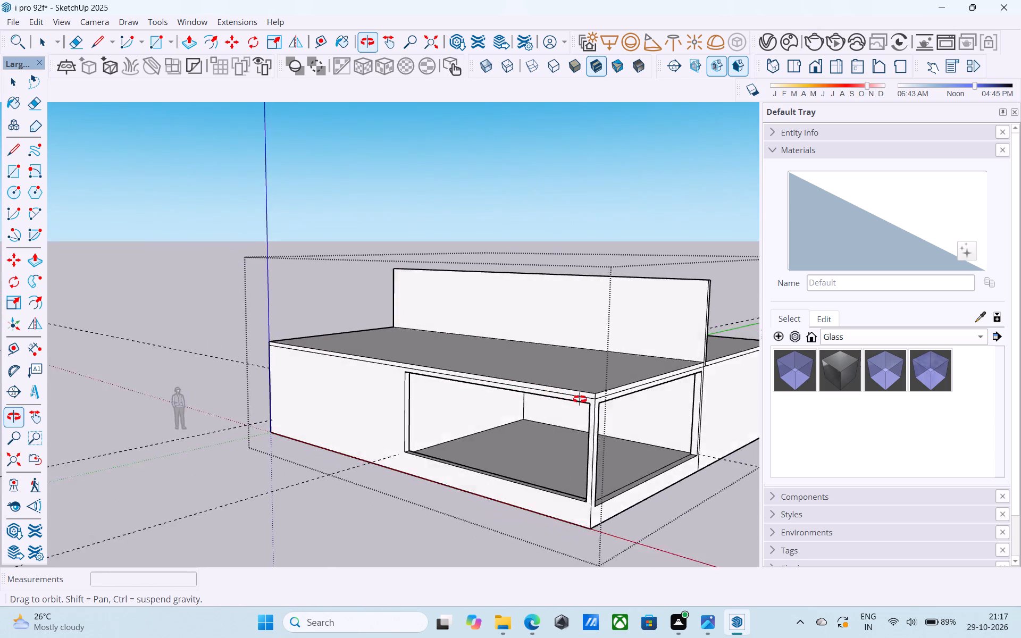
shift+middle_drag(580, 399, 612, 415)
middle_drag(612, 415, 591, 414)
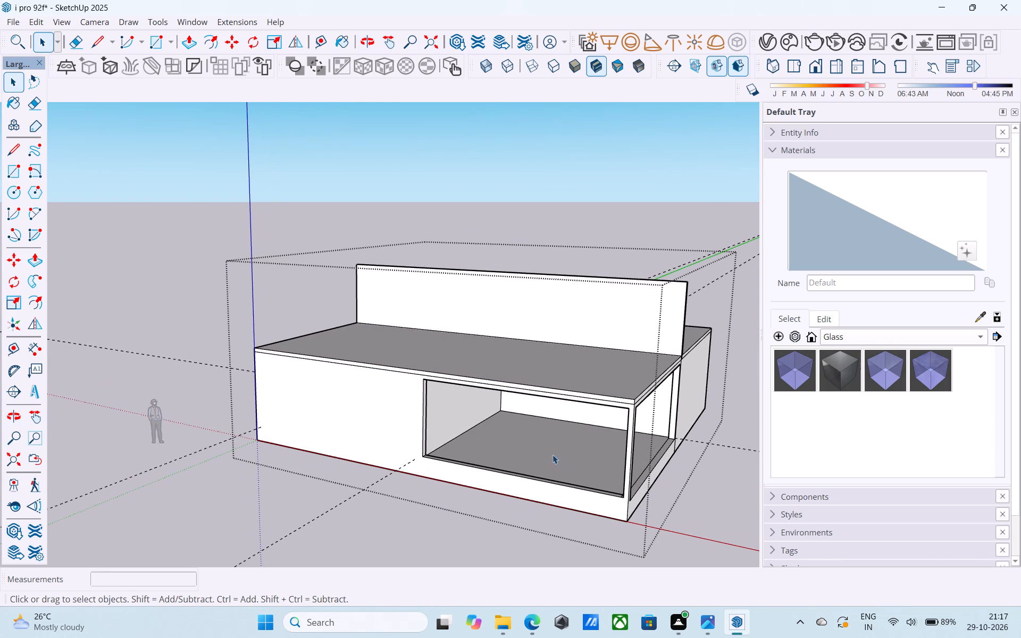
middle_drag(545, 460, 530, 468)
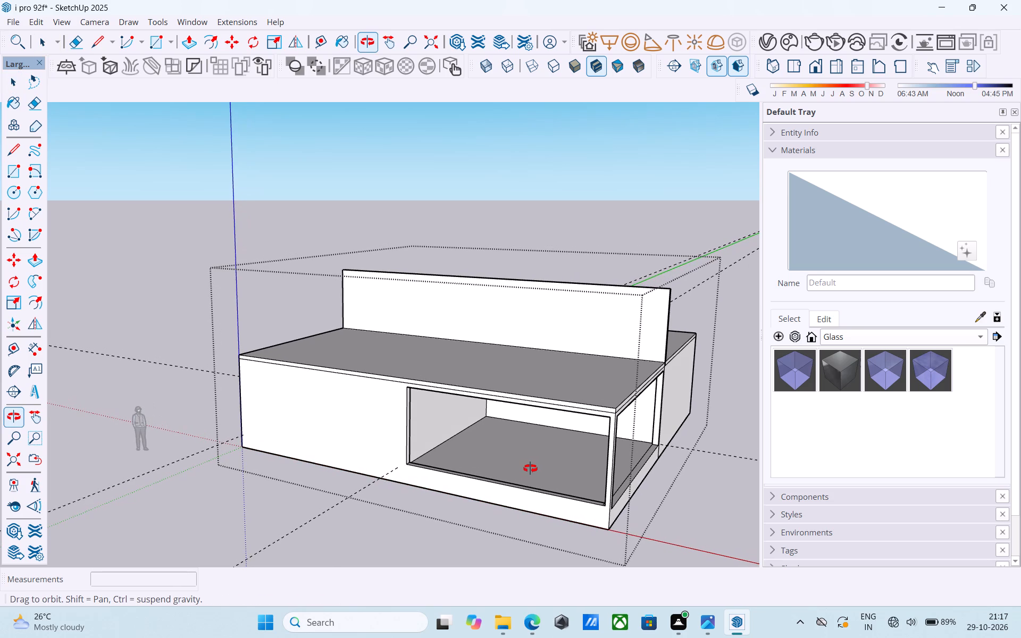
Examine the corner openings, the slab edge and the upper wall from above and from ground level.
middle_drag(530, 468, 535, 468)
middle_drag(537, 467, 551, 456)
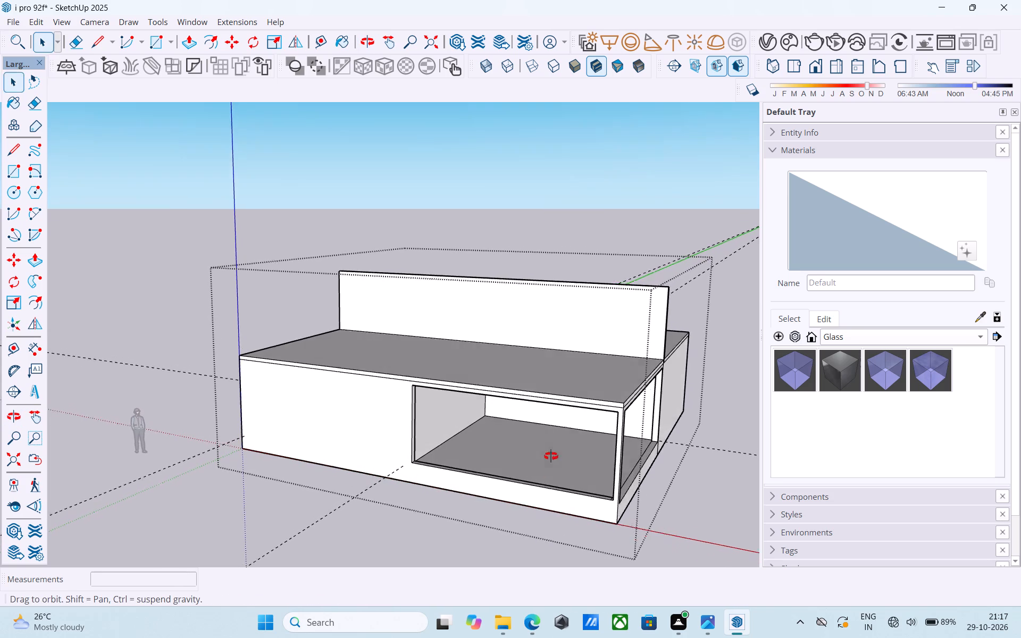
middle_drag(551, 456, 567, 475)
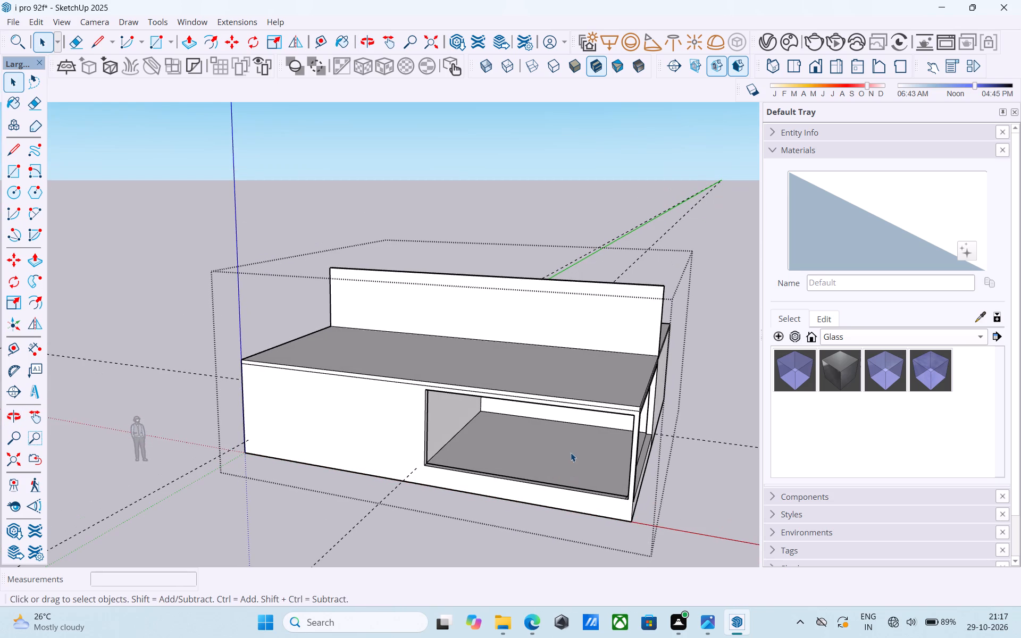
shift+middle_drag(571, 452, 572, 458)
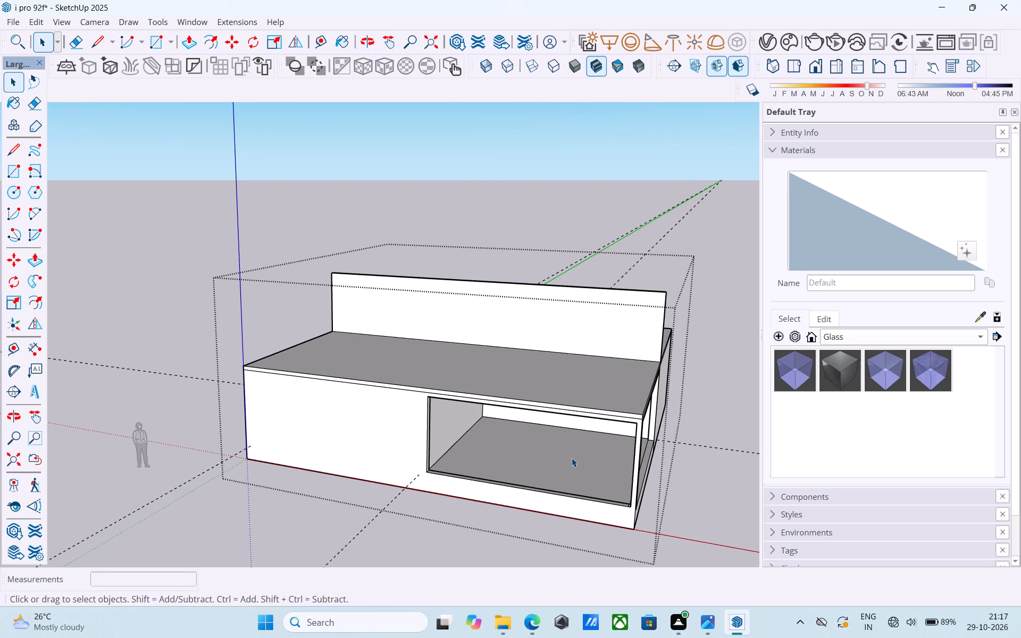
scroll(573, 452, down, 3)
middle_drag(570, 435, 530, 338)
scroll(531, 338, up, 1)
middle_drag(537, 343, 556, 346)
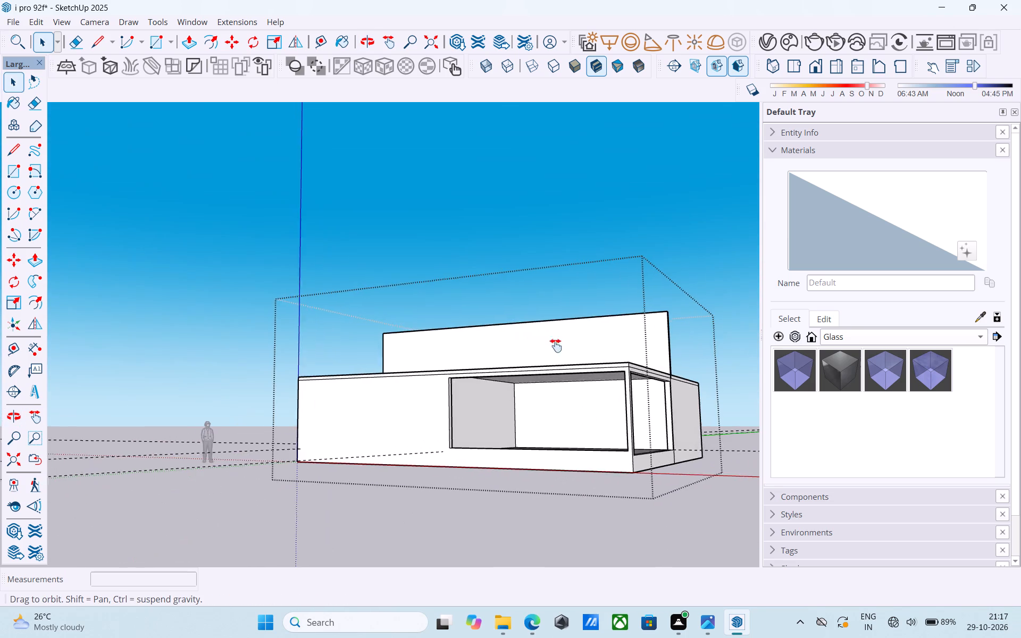
middle_drag(556, 346, 457, 358)
scroll(457, 364, up, 3)
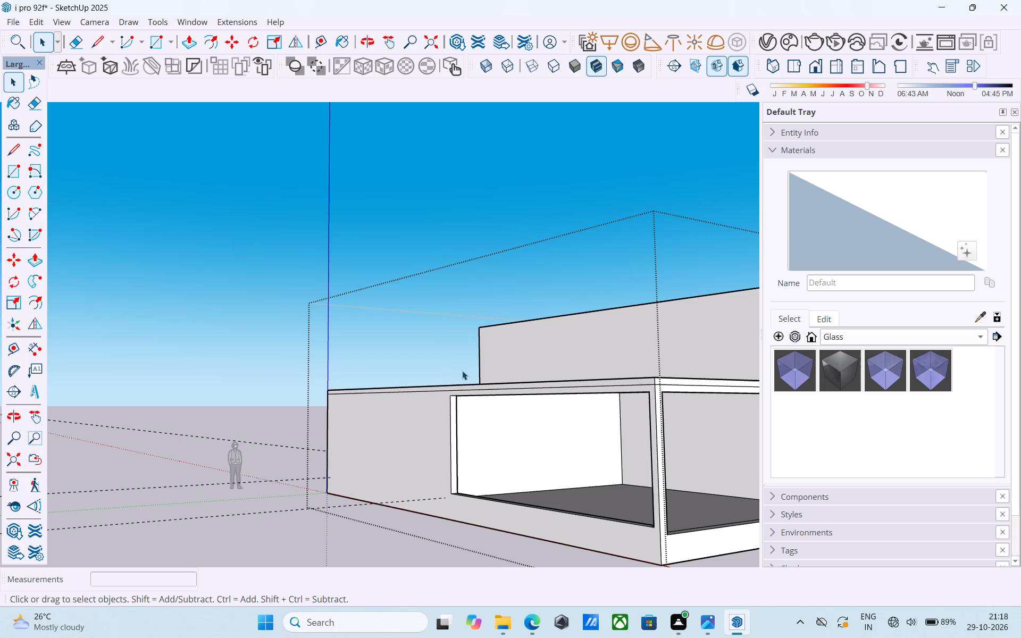
scroll(439, 349, up, 2)
scroll(443, 348, down, 3)
middle_drag(445, 353, 424, 353)
middle_drag(466, 403, 447, 406)
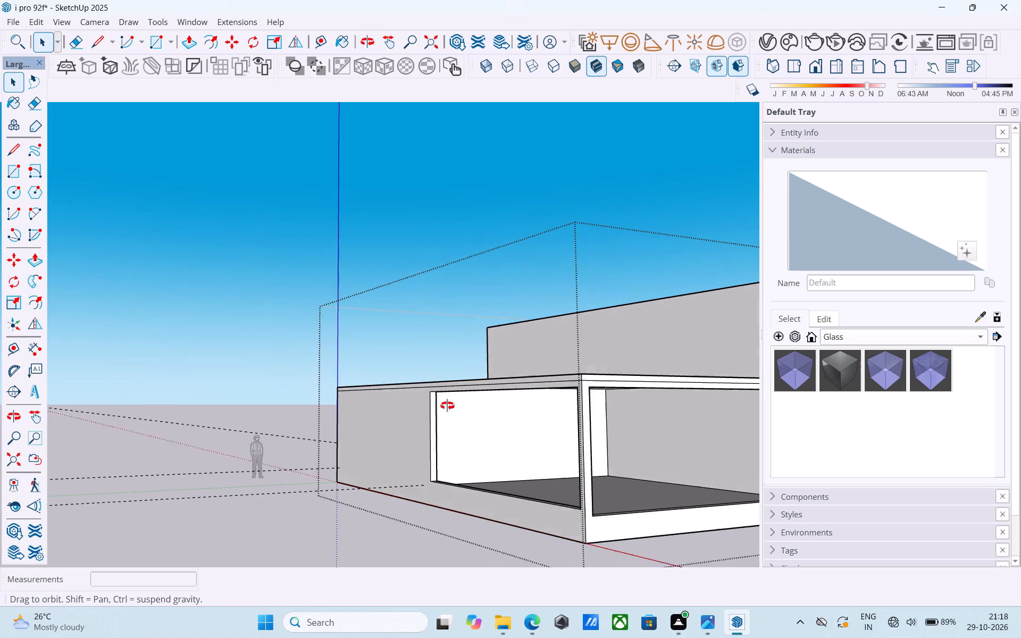
middle_drag(447, 406, 445, 413)
scroll(452, 415, down, 2)
Draw a 1' vertical line from the front opening's upper corner to the slab top, continuing 25' 6" across the slab to the upper wall.
middle_drag(452, 415, 481, 481)
middle_drag(479, 450, 575, 450)
key(l)
scroll(509, 431, up, 2)
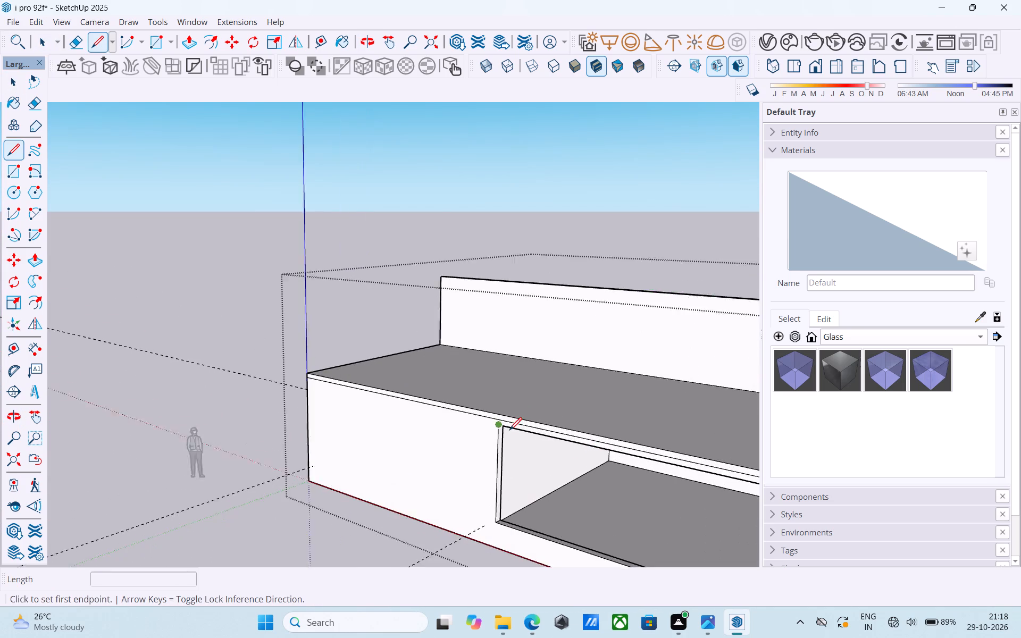
scroll(509, 431, up, 8)
click(496, 427)
scroll(495, 426, up, 4)
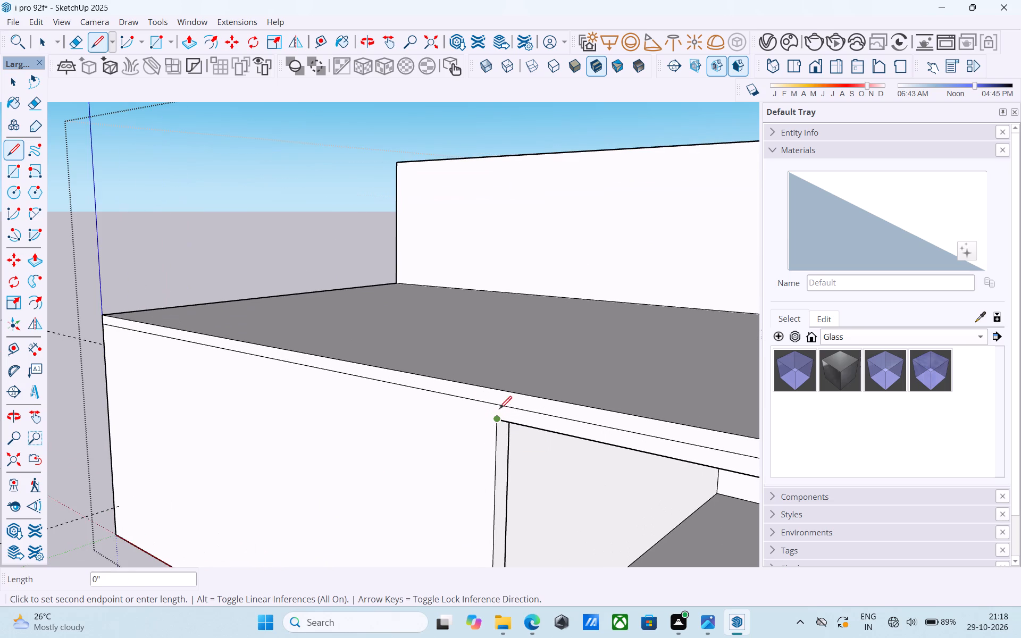
click(499, 389)
click(497, 389)
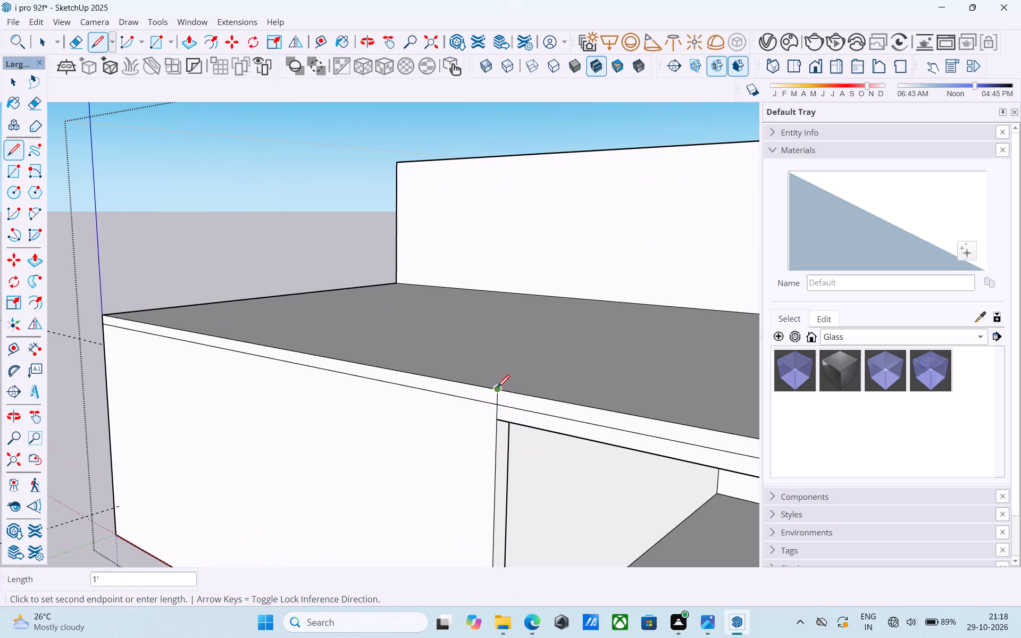
scroll(459, 418, down, 5)
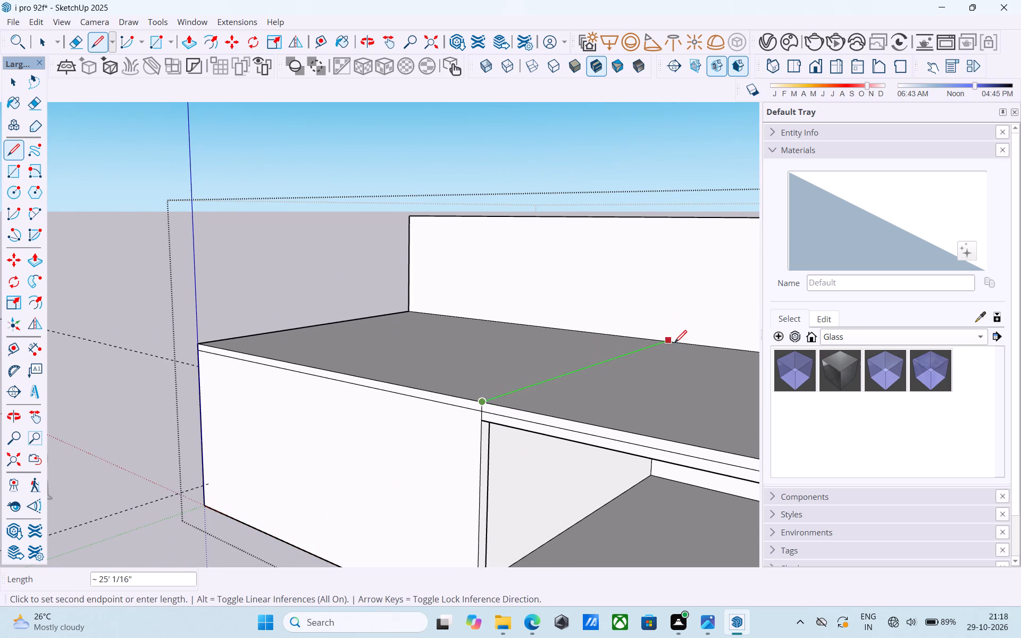
click(669, 340)
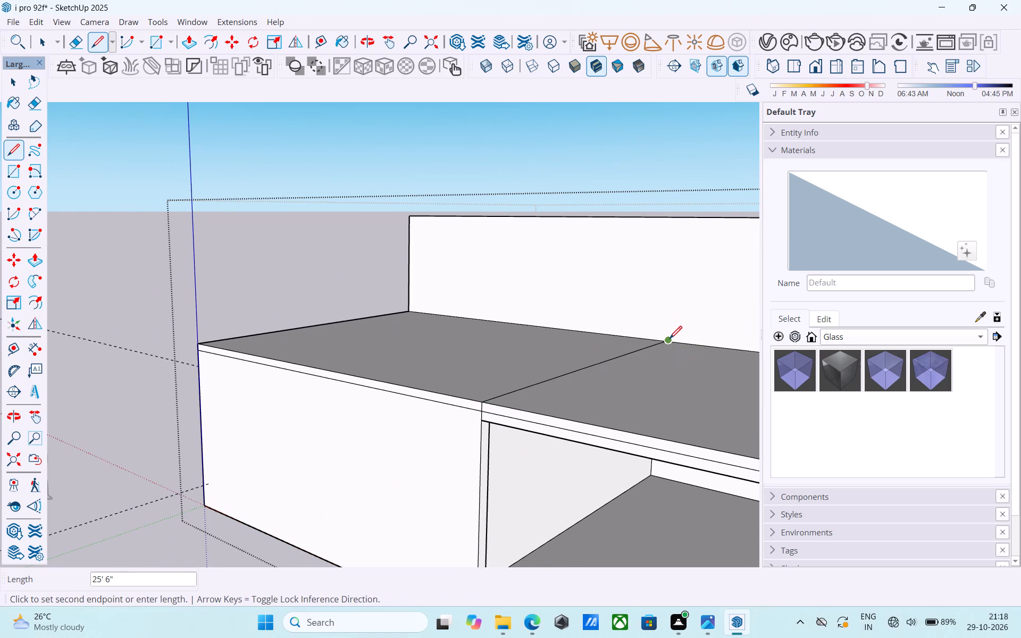
key(space)
Push/Pull the slab's top face above the corner openings upward, entering a distance of 10'.
scroll(669, 340, down, 5)
middle_drag(669, 340, 649, 340)
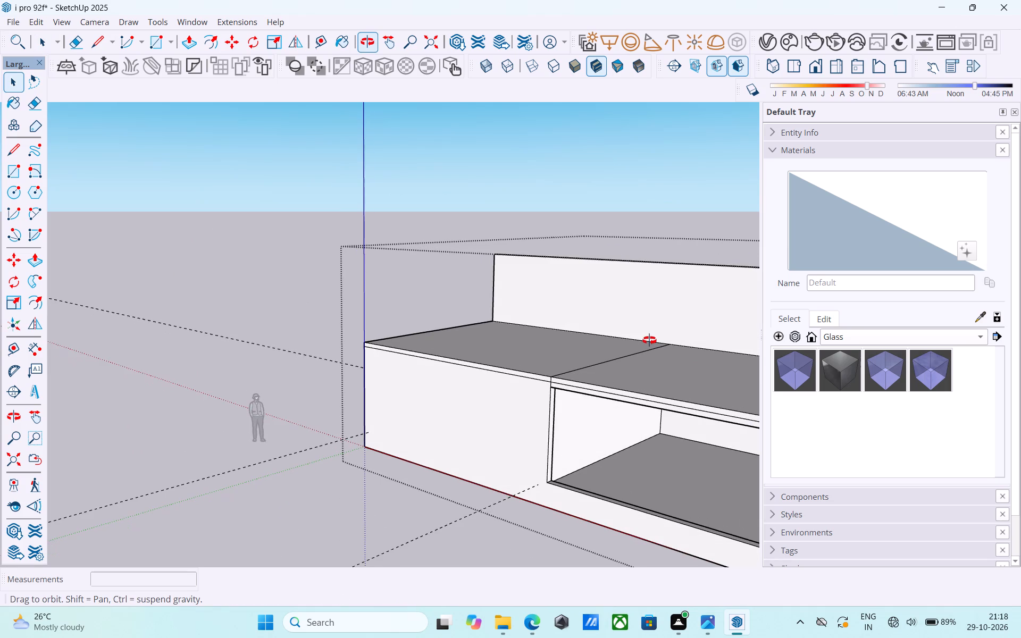
middle_drag(649, 340, 650, 342)
middle_drag(662, 392, 634, 398)
middle_drag(634, 403, 576, 418)
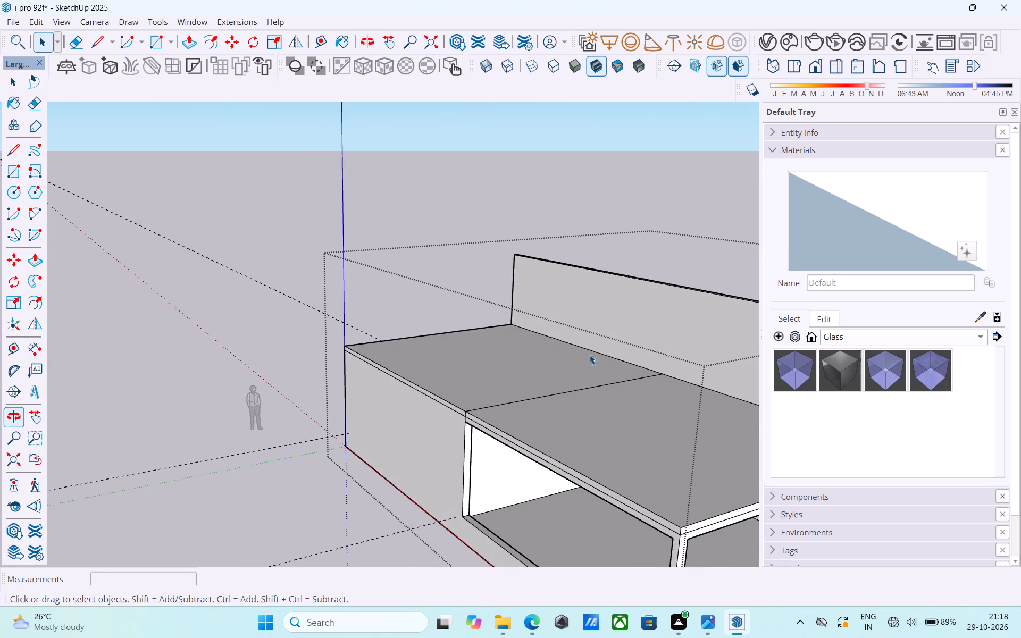
scroll(593, 344, down, 5)
middle_drag(590, 372, 569, 389)
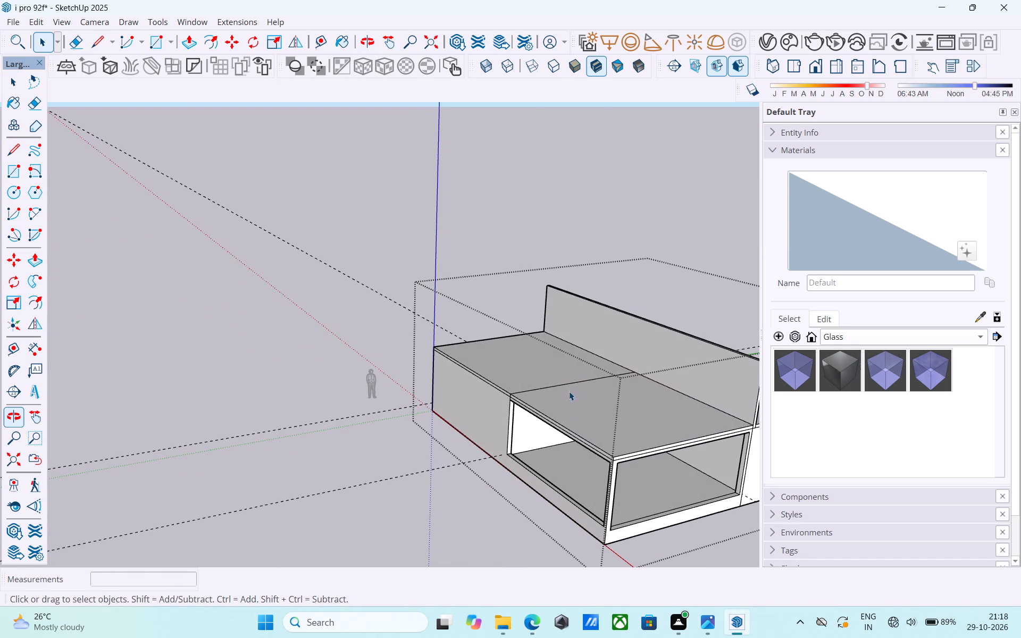
click(588, 417)
scroll(587, 413, up, 5)
key(p)
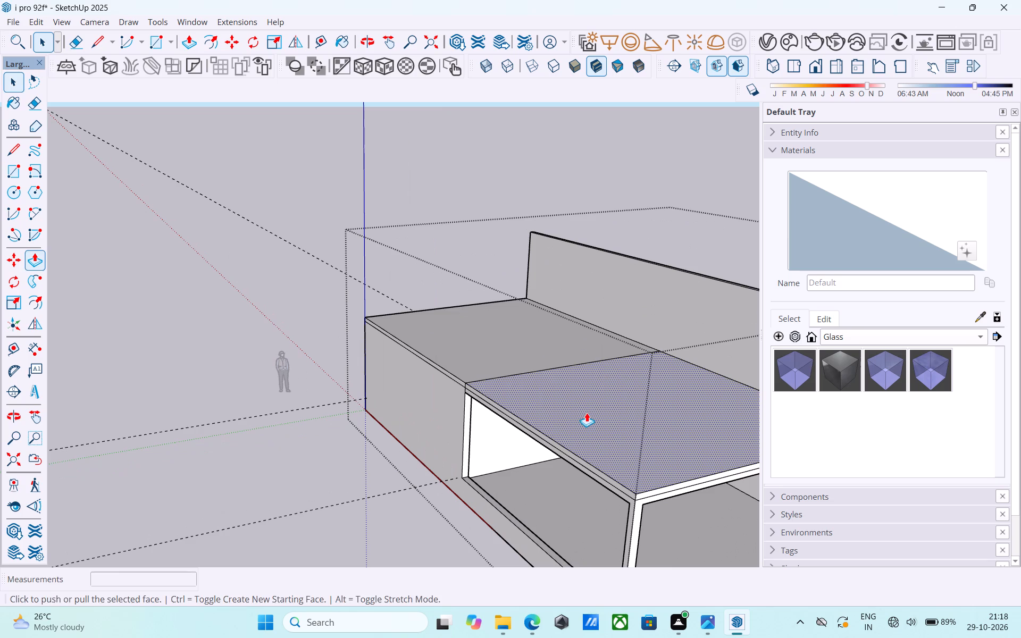
click(587, 413)
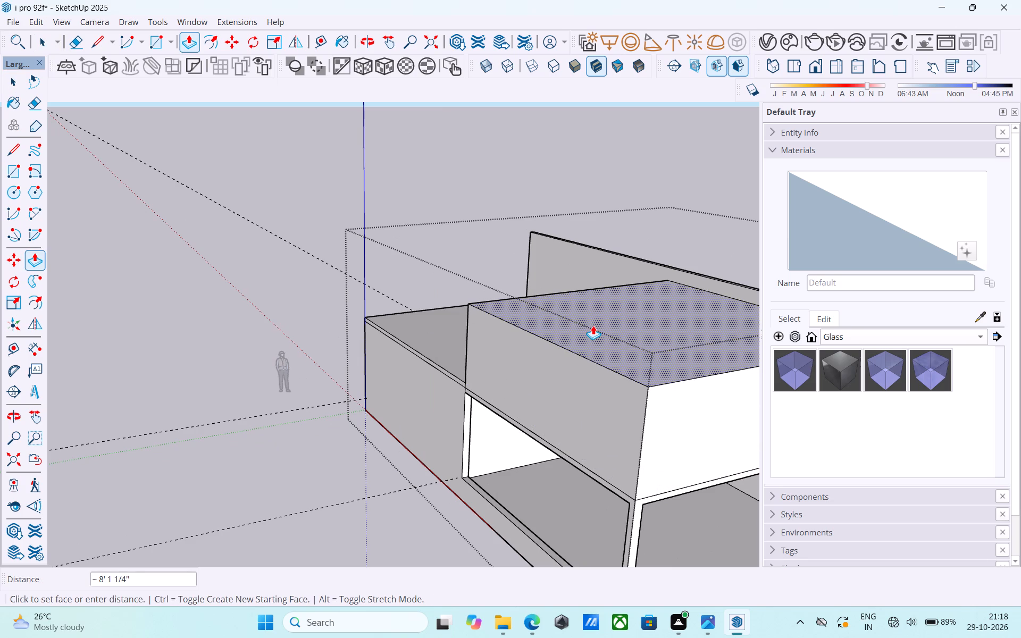
text(10')
key(Return)
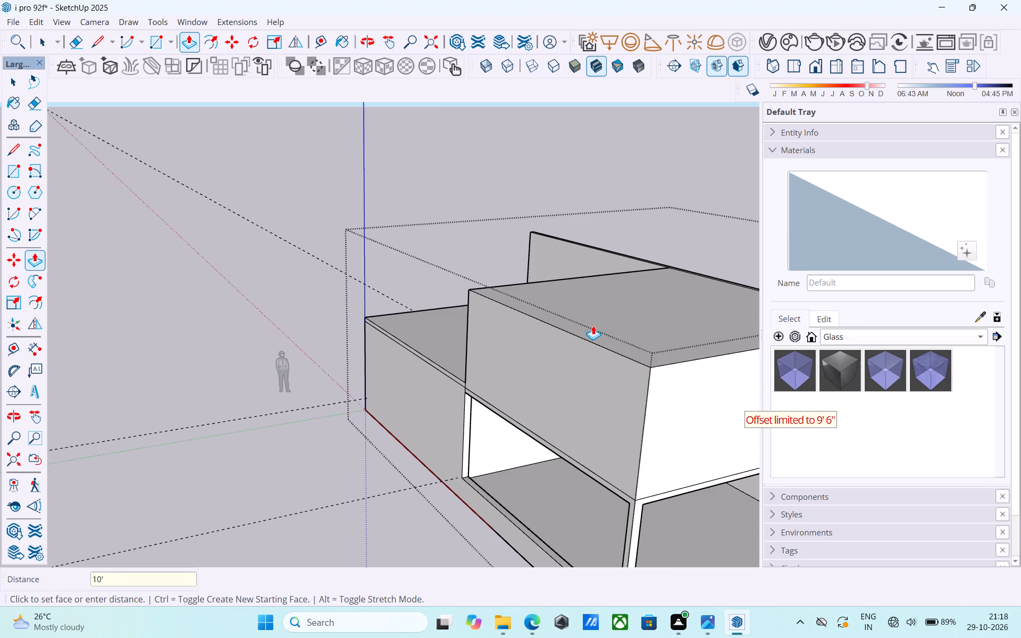
Push/Pull the long upper wall's narrow top face up 6".
shift+middle_drag(593, 325, 354, 416)
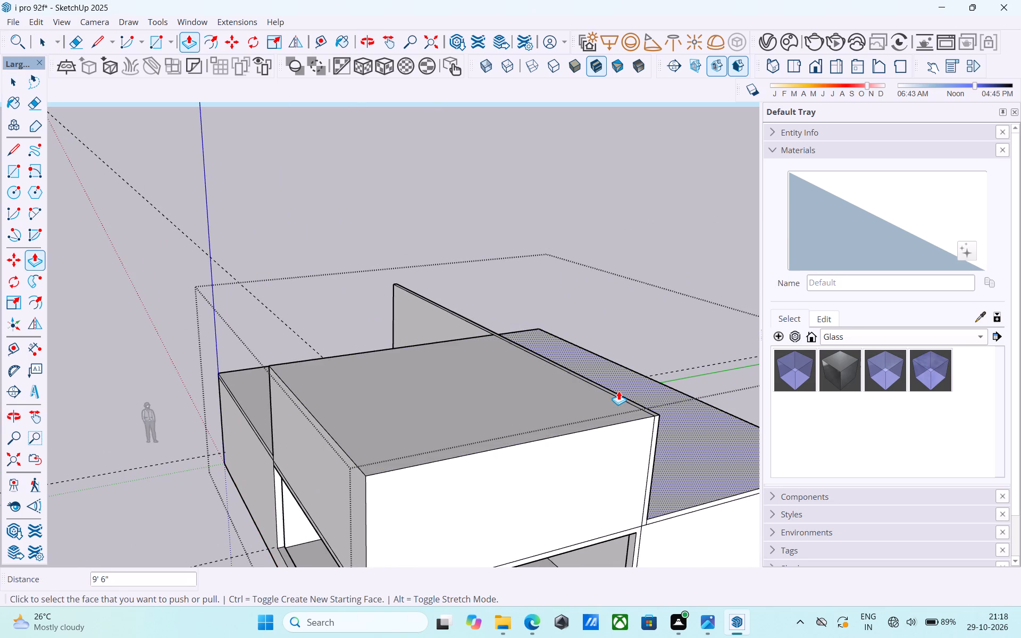
key(space)
scroll(599, 406, up, 5)
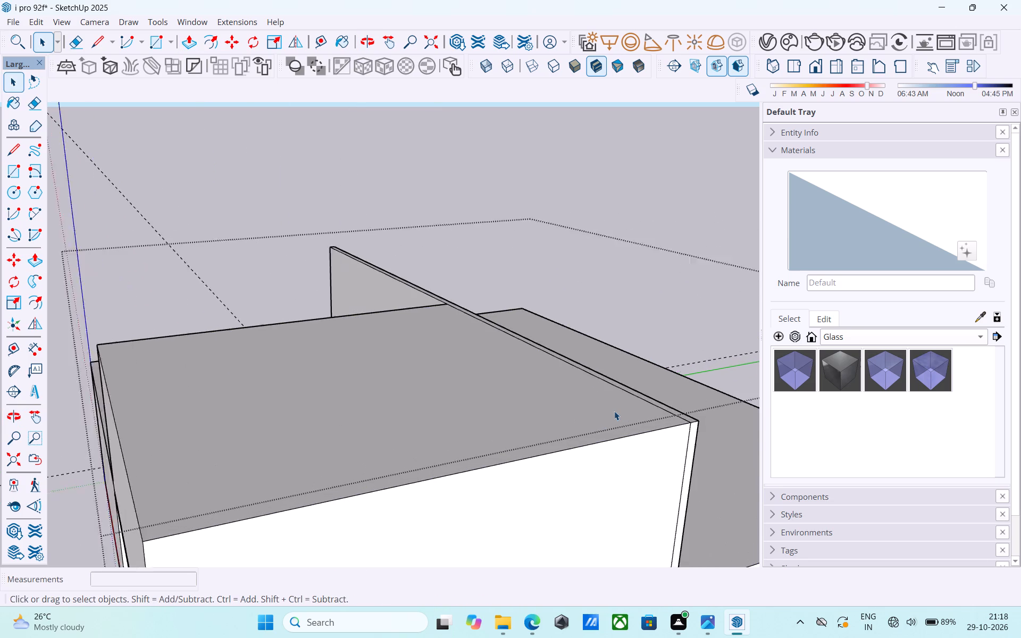
scroll(614, 411, up, 10)
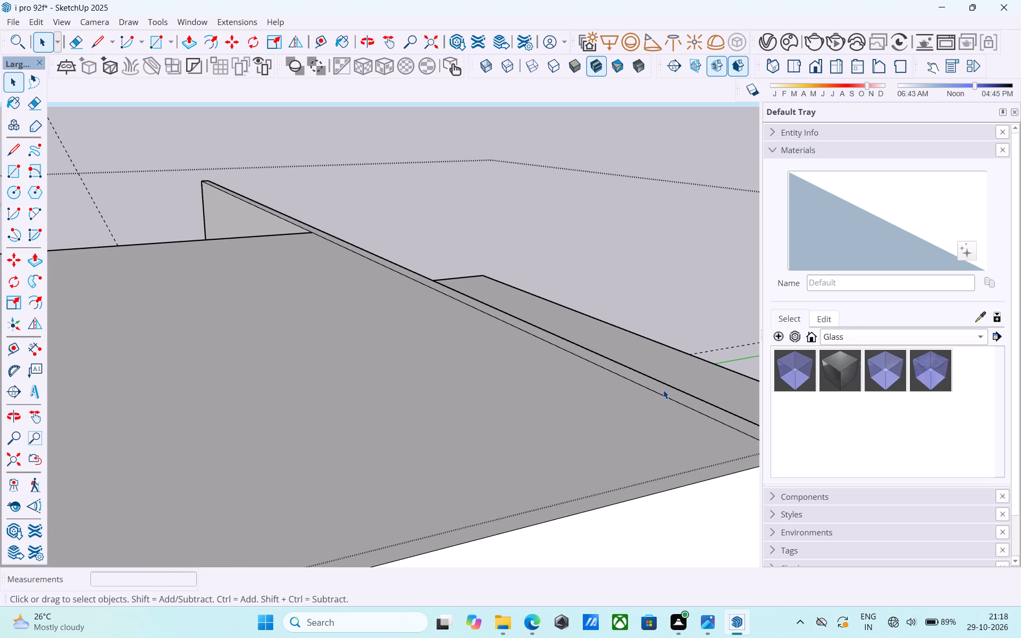
click(663, 390)
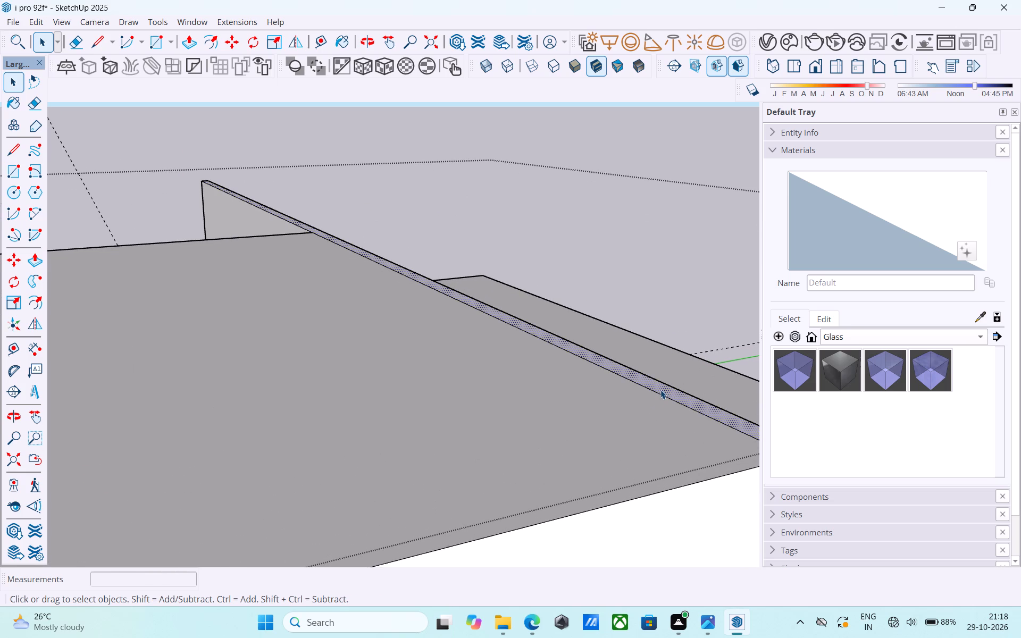
key(p)
click(660, 390)
text(6")
key(Return)
key(space)
Push/Pull the upper corner block's top face up 6" to align with the top of the adjoining wall.
click(544, 438)
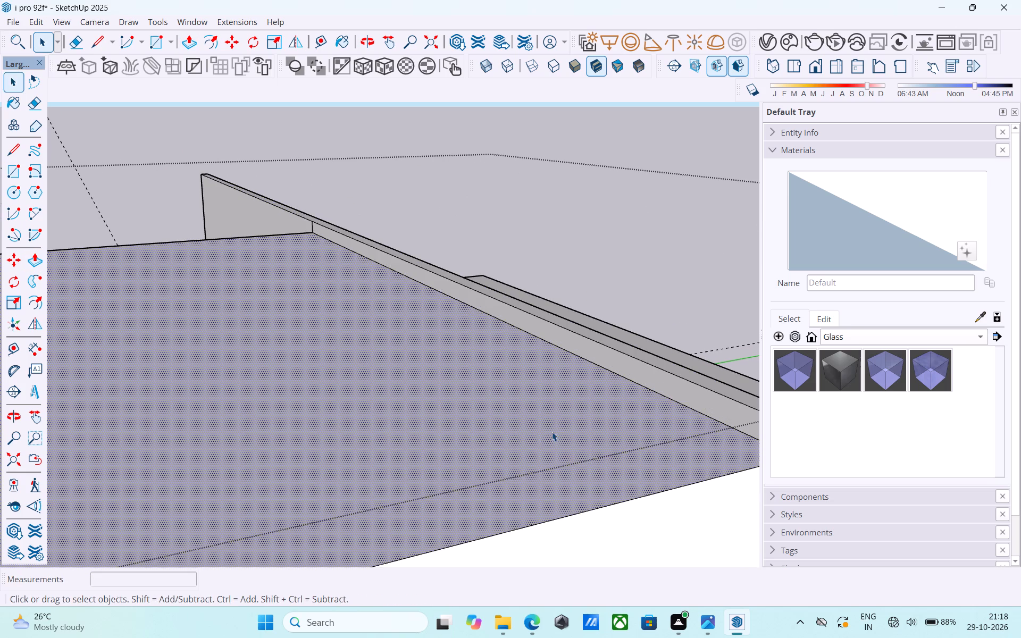
key(p)
click(586, 407)
scroll(585, 393, down, 3)
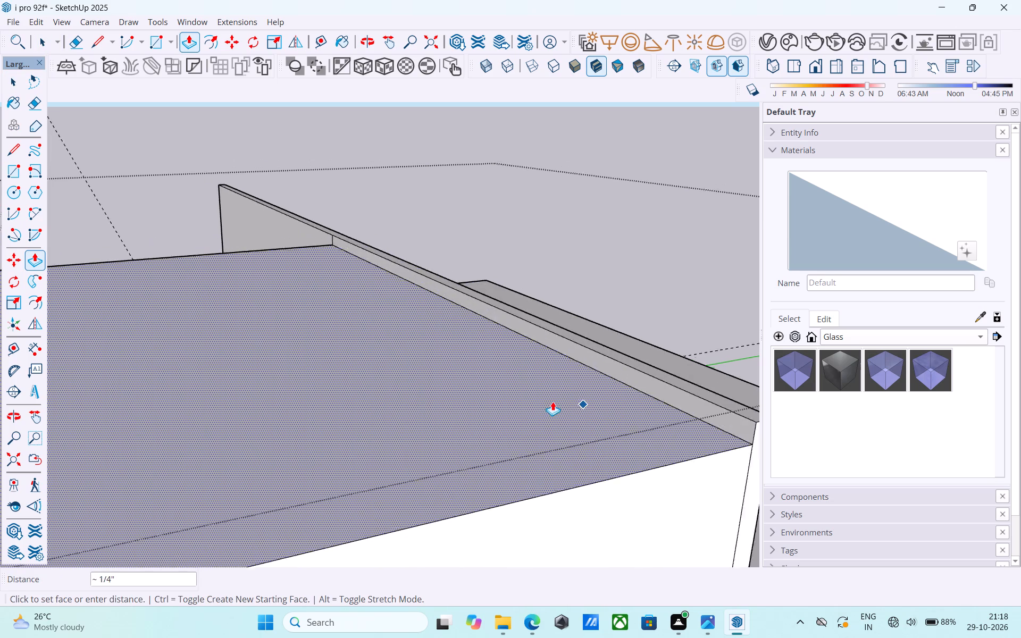
scroll(553, 401, down, 2)
click(704, 414)
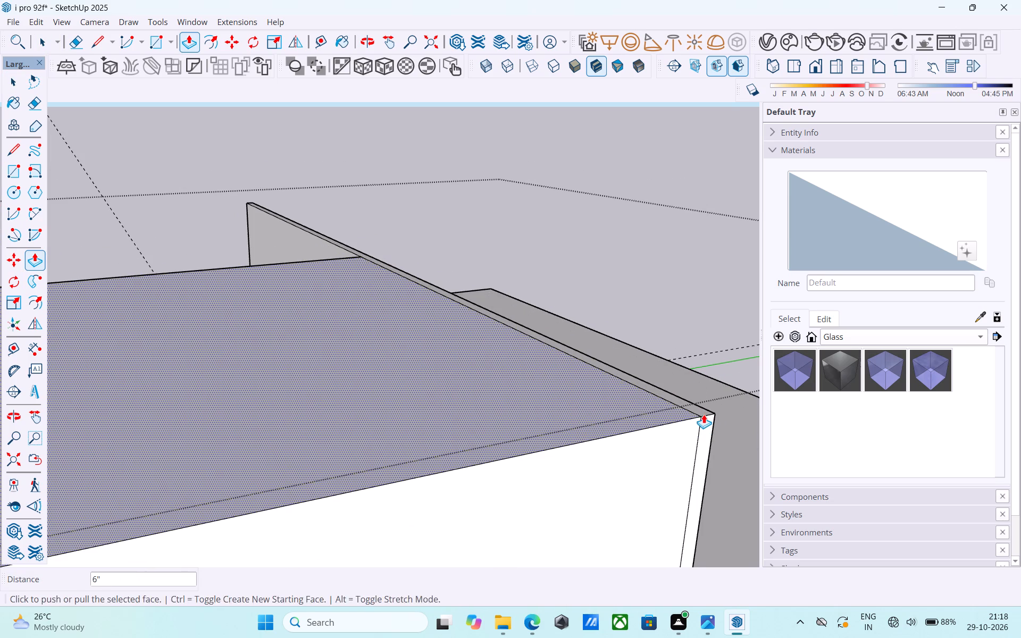
key(space)
Push/Pull the lower room's ceiling face, seen through the corner openings, up 10' into the upper block.
scroll(704, 414, down, 11)
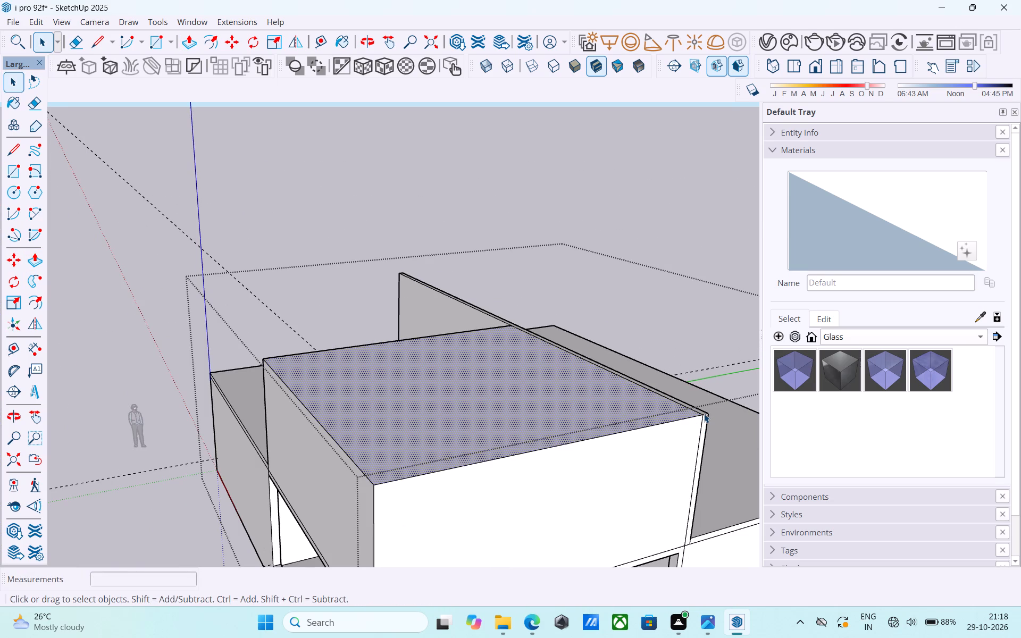
middle_drag(704, 414, 727, 370)
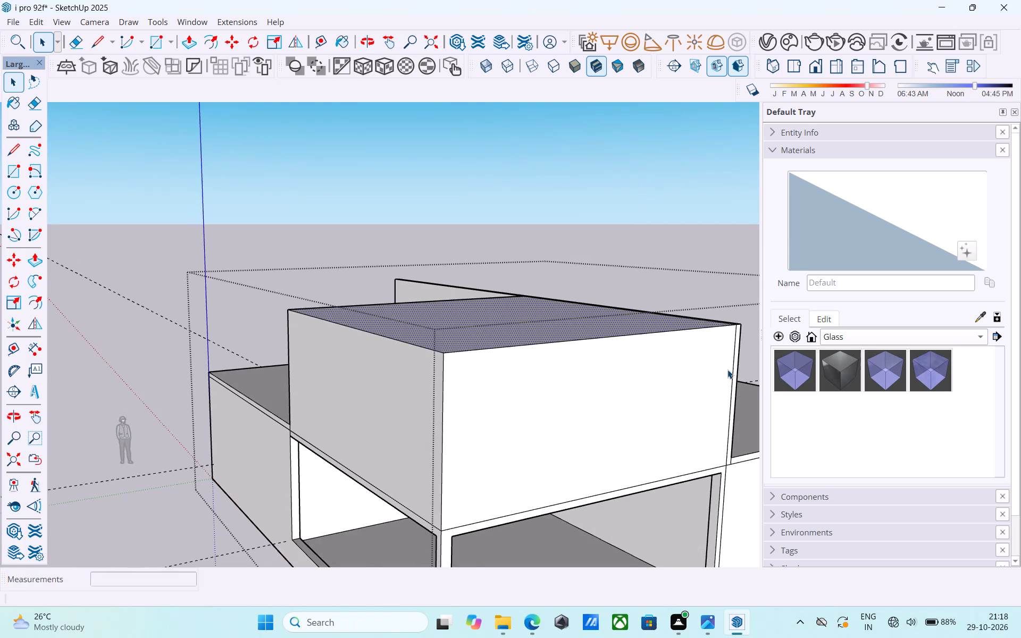
scroll(728, 370, down, 1)
middle_drag(728, 370, 729, 372)
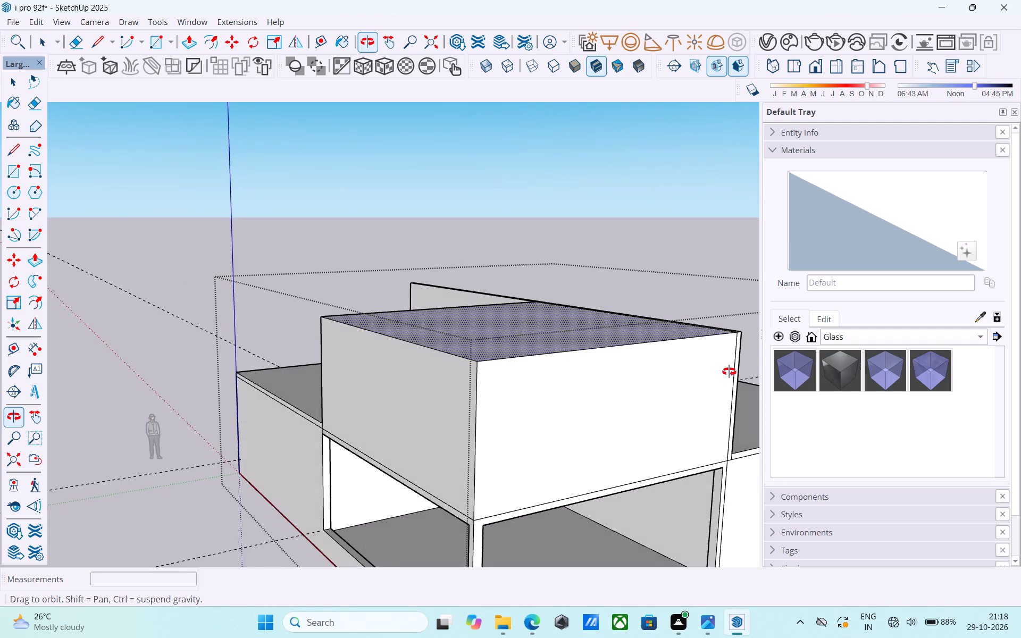
middle_drag(729, 372, 734, 279)
scroll(567, 334, up, 3)
click(564, 333)
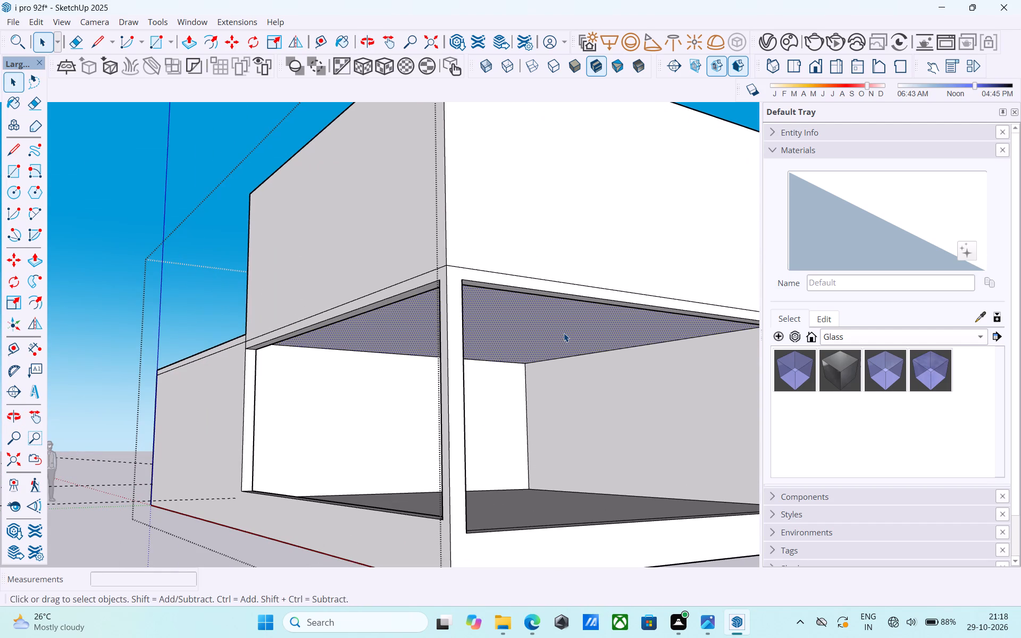
key(p)
click(564, 333)
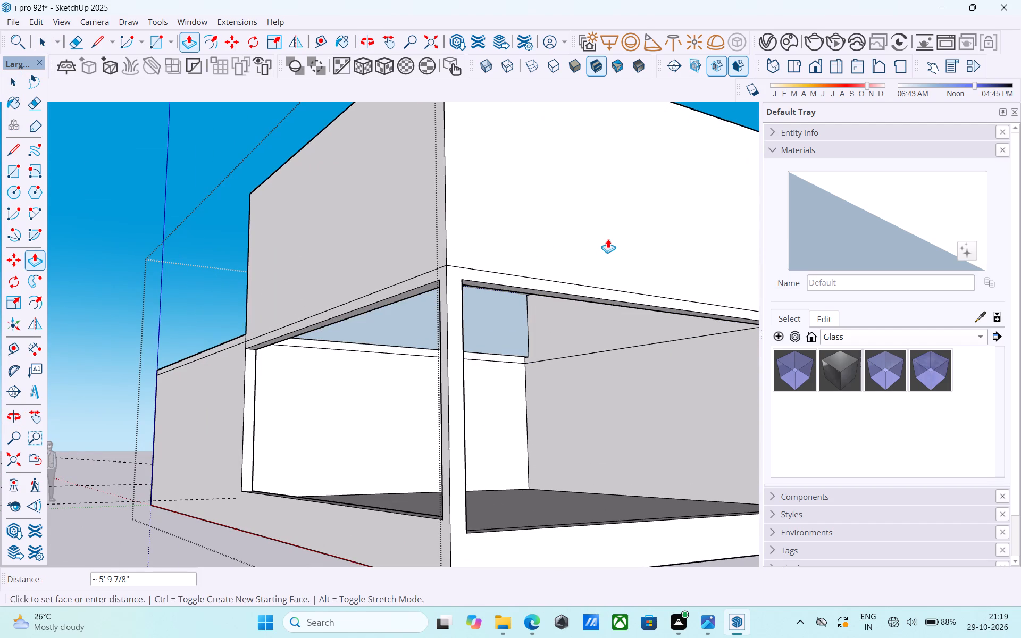
text(10')
key(Return)
key(space)
Examine the hollowed upper block from below through the openings and from outside around the building.
scroll(608, 239, down, 3)
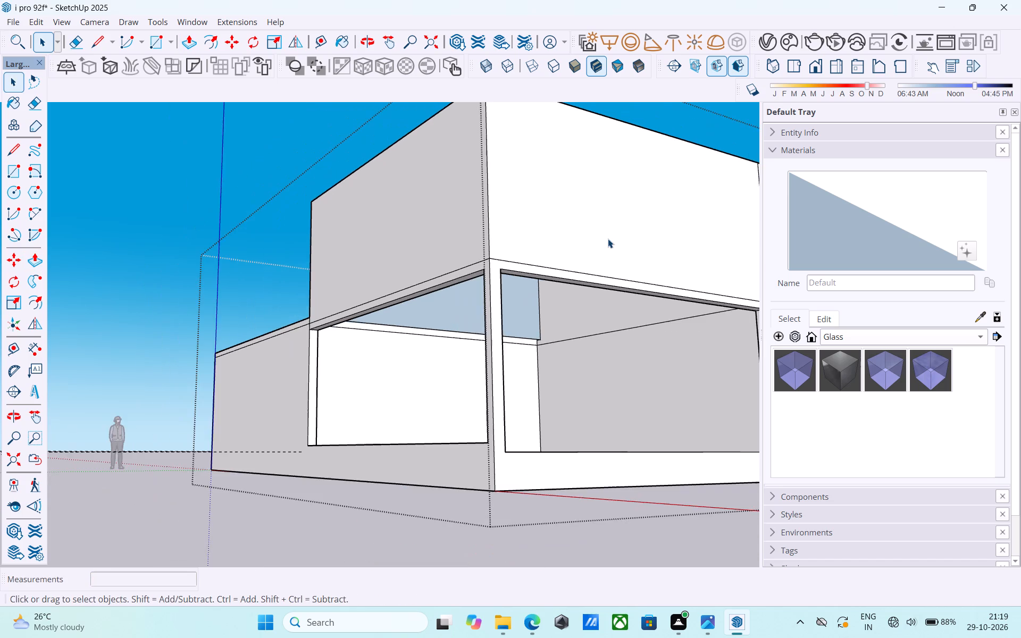
middle_drag(608, 239, 558, 401)
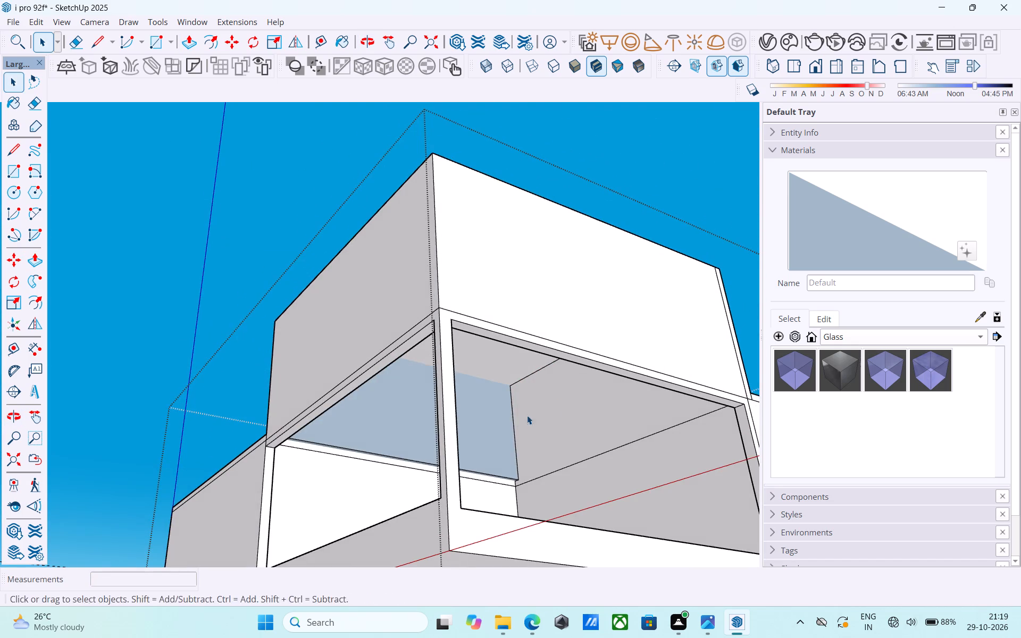
shift+middle_drag(516, 418, 597, 351)
scroll(513, 385, up, 4)
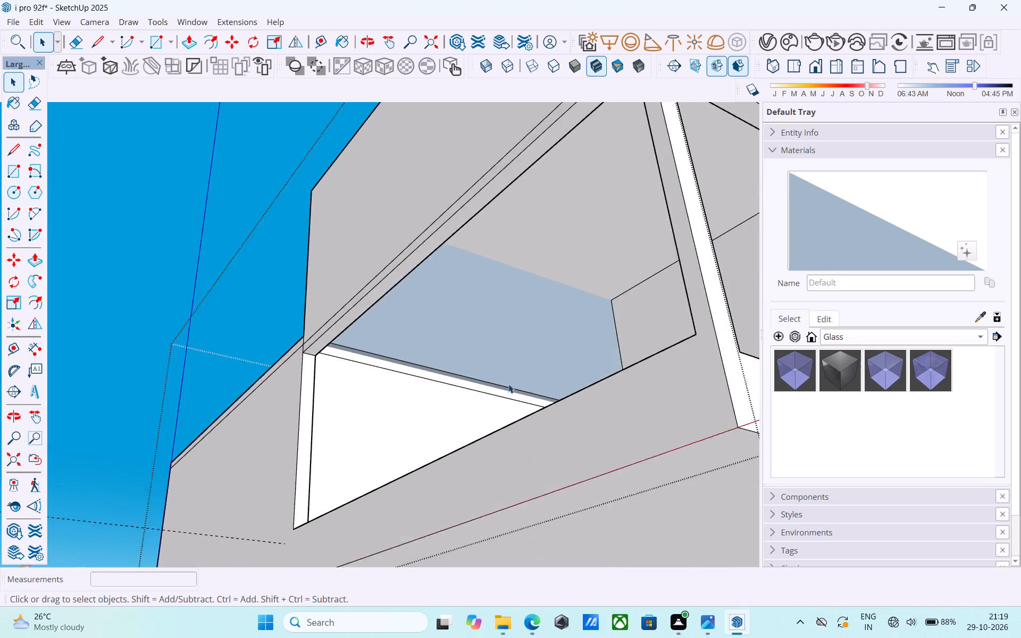
scroll(508, 384, up, 2)
middle_drag(506, 383, 624, 486)
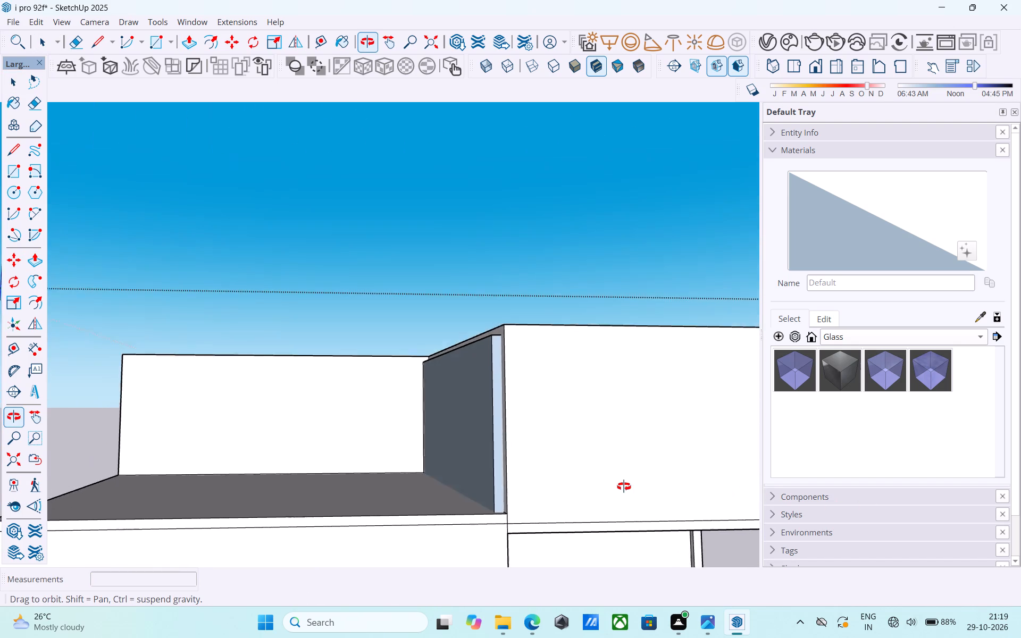
middle_drag(624, 486, 714, 547)
middle_drag(526, 430, 681, 423)
scroll(635, 402, down, 10)
shift+middle_drag(637, 401, 616, 417)
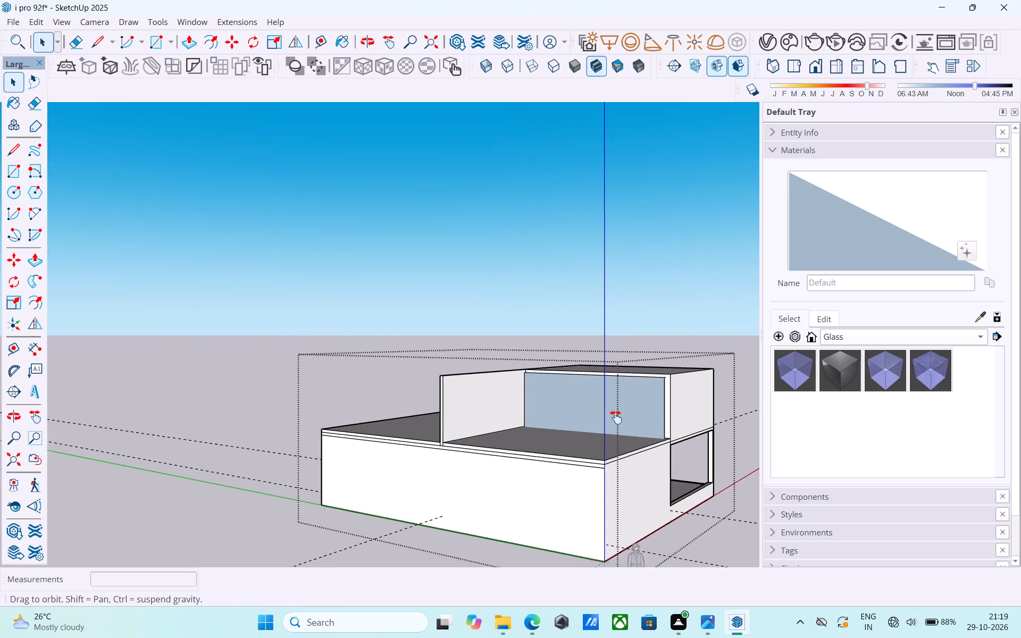
shift+middle_drag(616, 417, 475, 503)
middle_drag(570, 483, 98, 414)
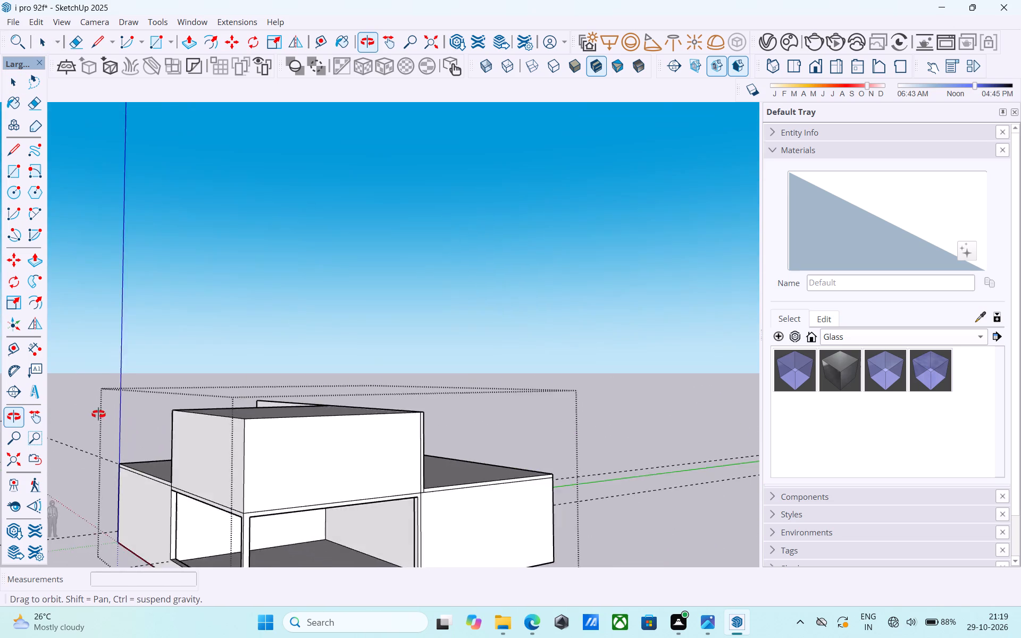
Push/Pull the upper block's recessed side face, facing the terrace, out 6" flush with the surrounding wall and slab edges.
middle_drag(98, 414, 562, 472)
scroll(591, 480, up, 3)
click(551, 480)
scroll(551, 480, up, 4)
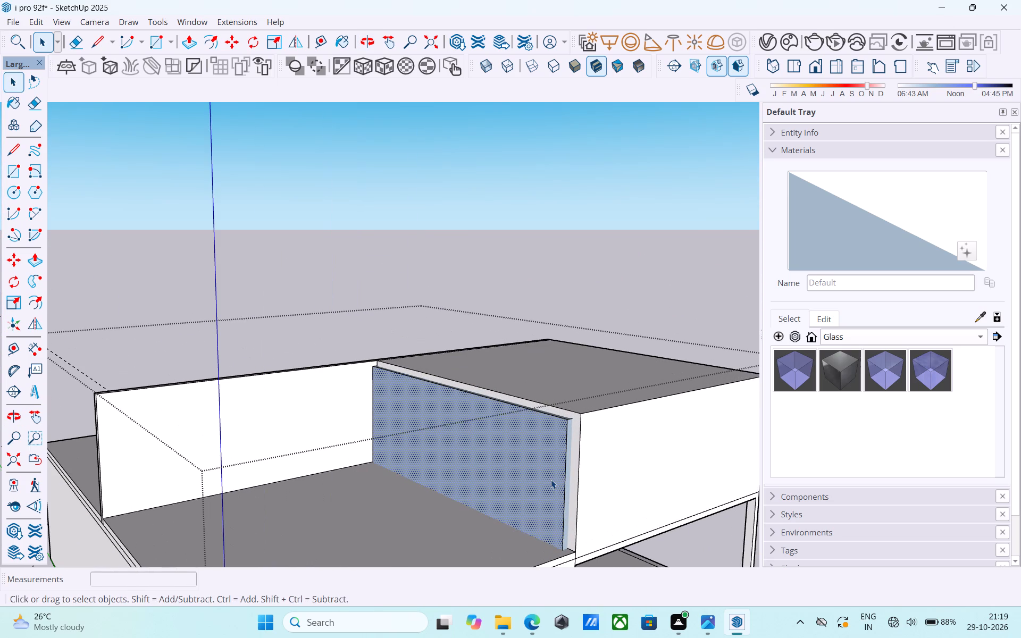
key(p)
click(551, 480)
click(570, 457)
key(space)
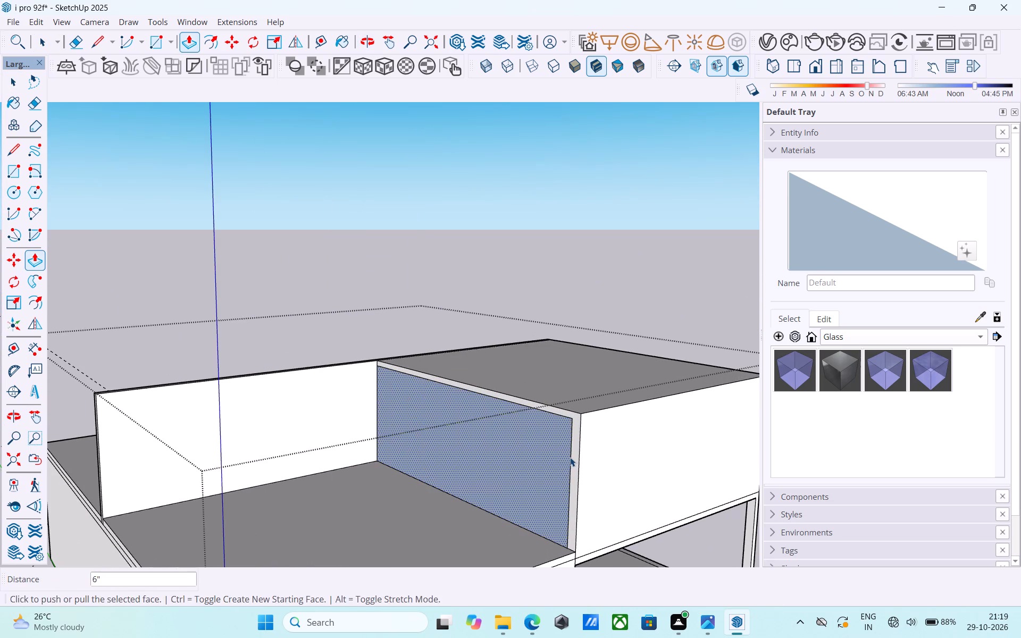
Delete the upper block's side face toward the terrace to open the room.
click(568, 457)
key(Pause)
click(556, 458)
key(Delete)
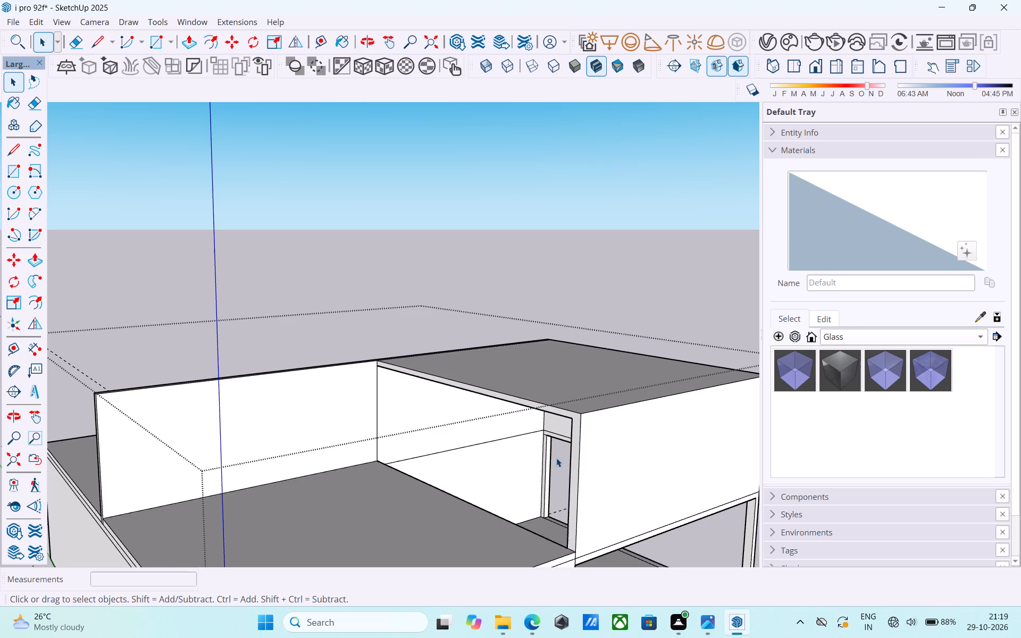
Examine the opened upper block and its wall and slab edges from several sides around the building.
middle_drag(559, 456, 623, 446)
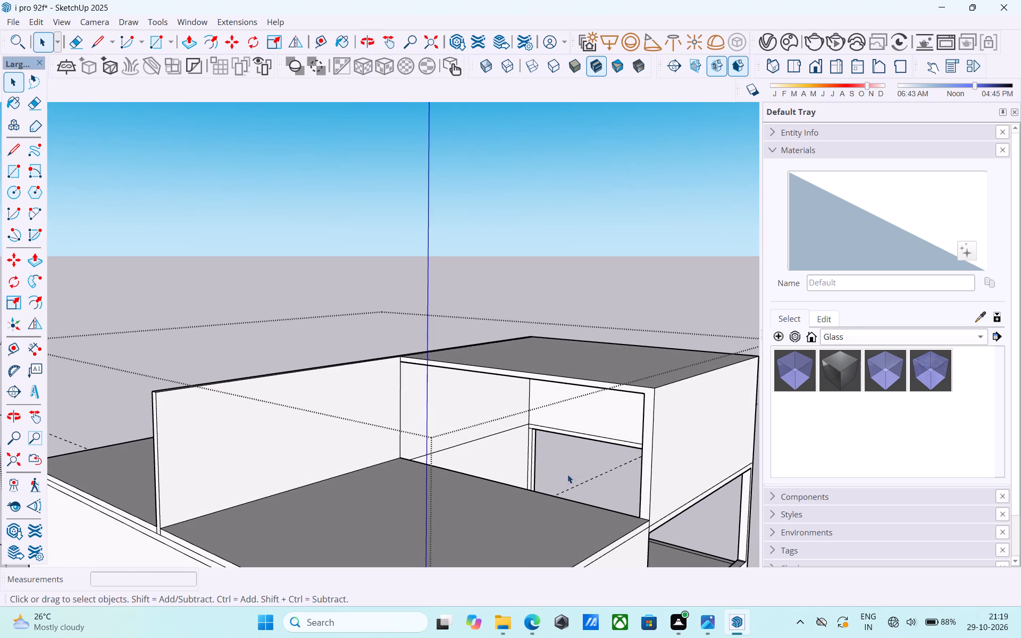
scroll(553, 480, down, 4)
middle_drag(598, 490, 605, 480)
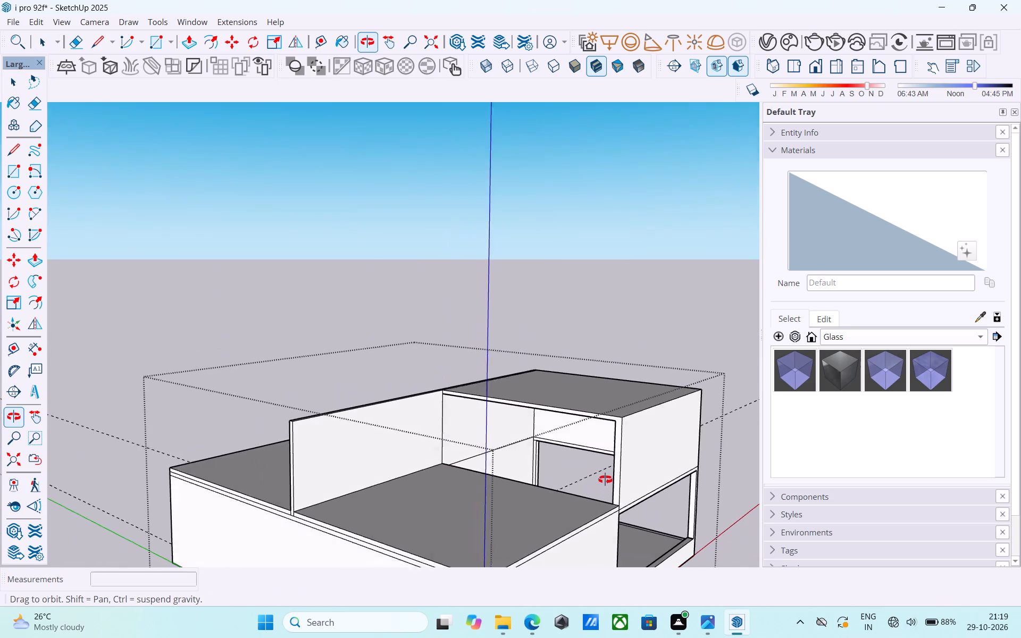
middle_drag(605, 480, 638, 499)
middle_drag(574, 480, 489, 473)
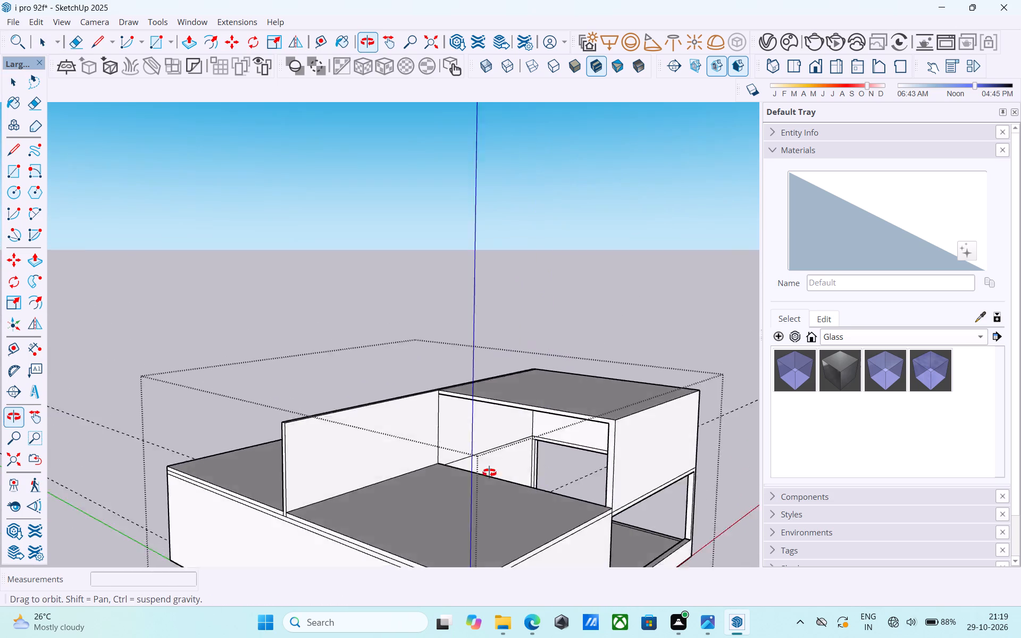
middle_drag(489, 473, 226, 450)
middle_drag(314, 471, 506, 473)
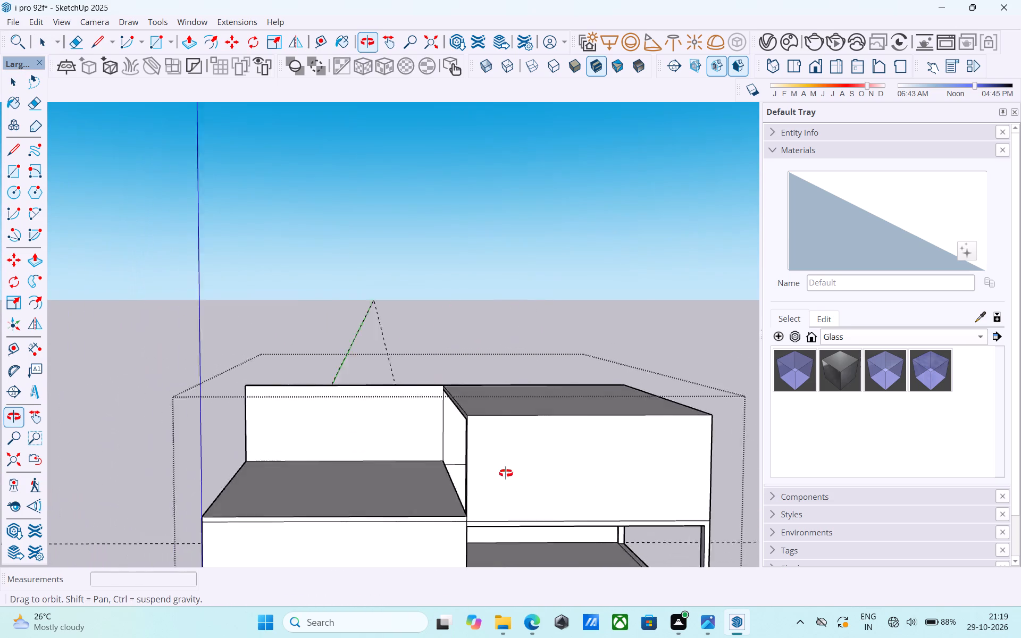
middle_drag(506, 473, 642, 485)
shift+middle_drag(642, 485, 610, 490)
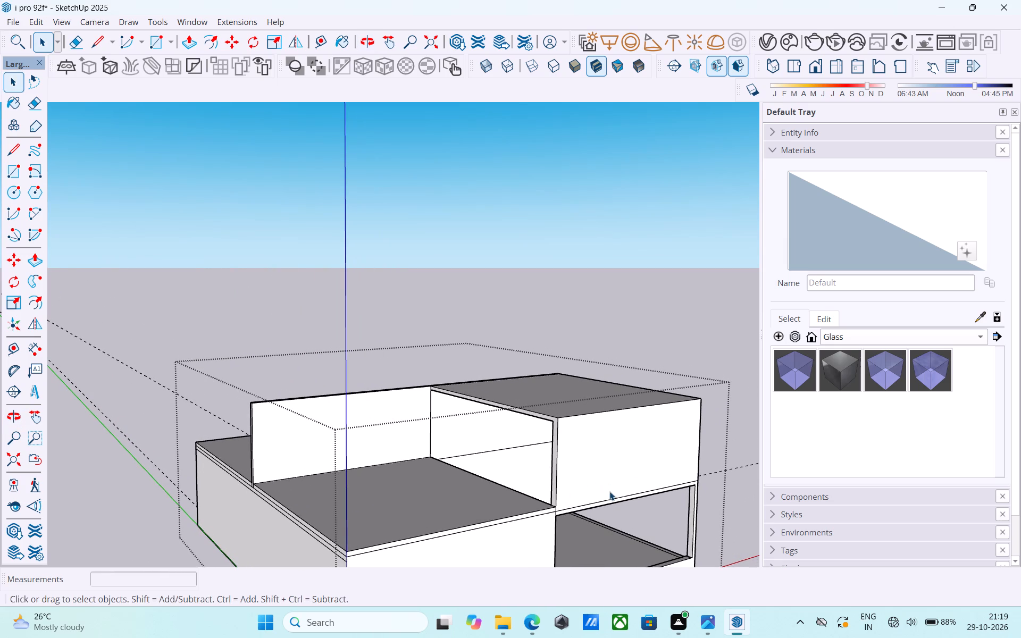
shift+middle_drag(609, 491, 608, 499)
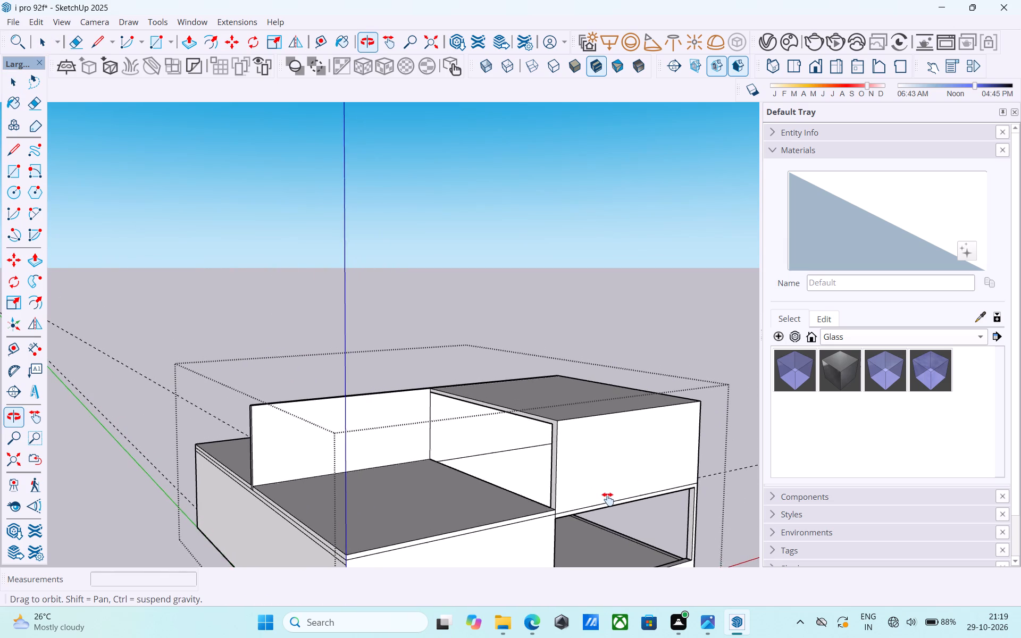
shift+middle_drag(608, 499, 801, 511)
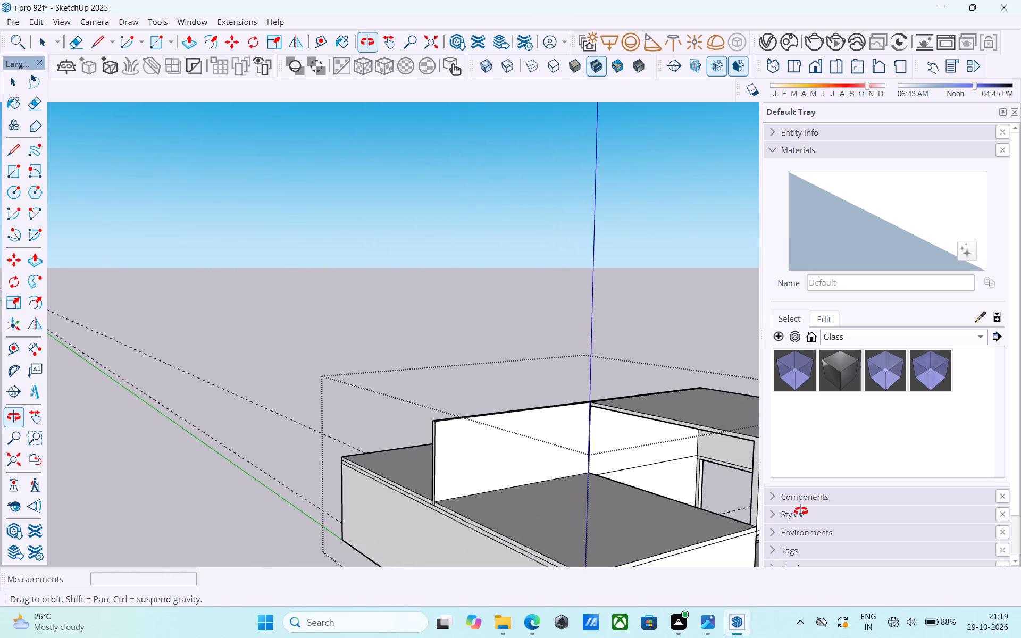
shift+middle_drag(801, 511, 541, 430)
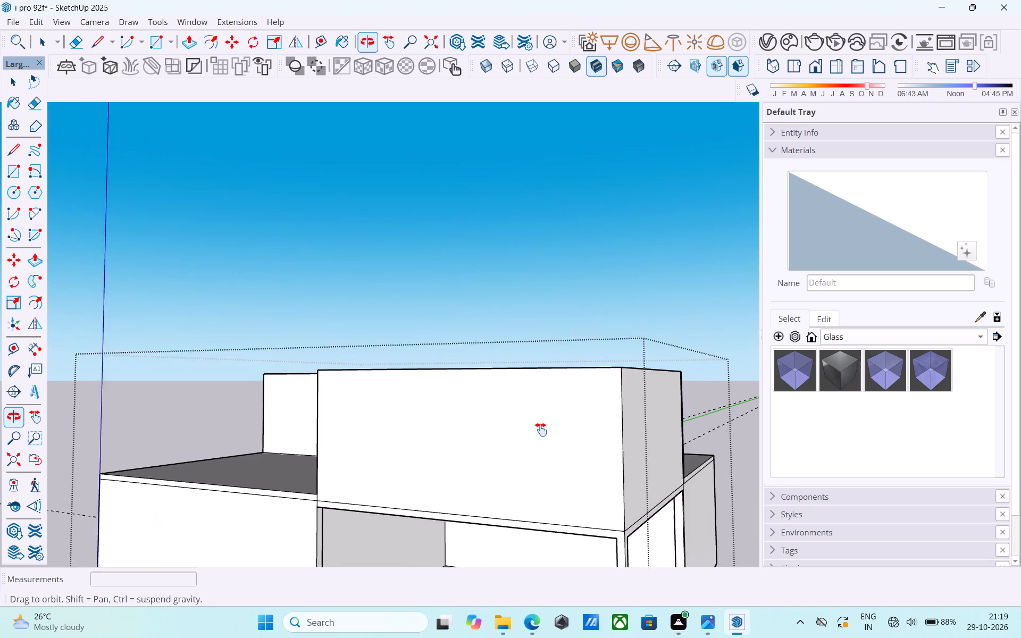
shift+middle_drag(541, 430, 563, 389)
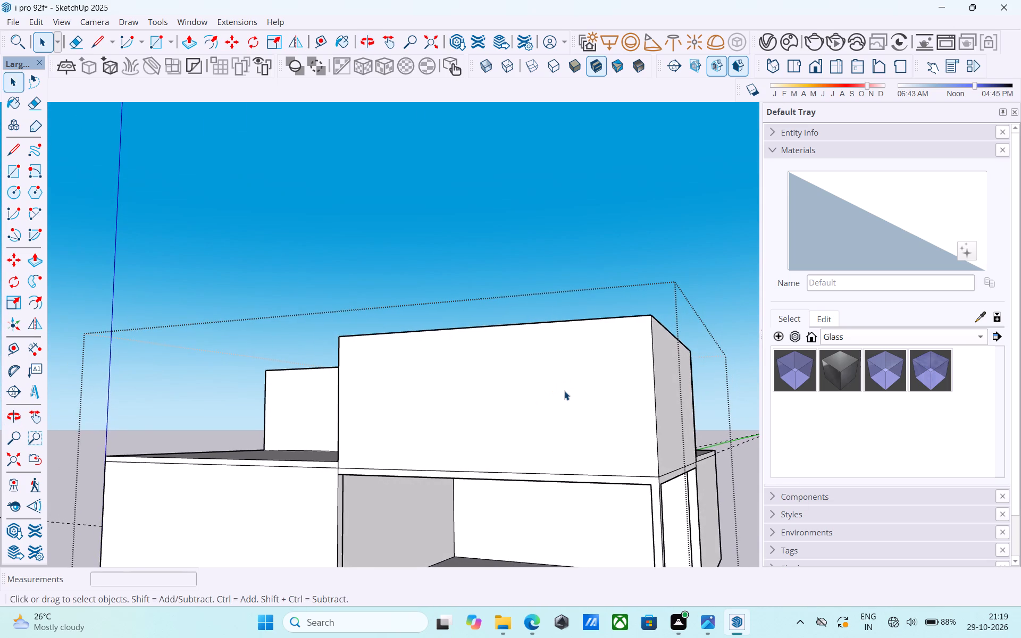
scroll(564, 391, down, 1)
middle_drag(565, 392, 532, 406)
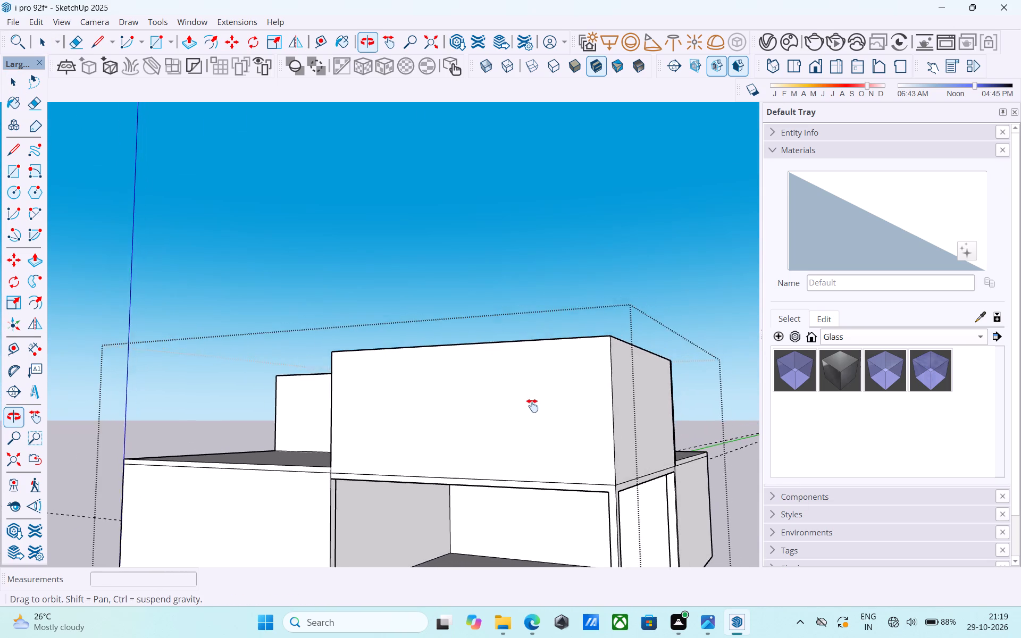
middle_drag(532, 406, 813, 495)
middle_drag(673, 486, 656, 523)
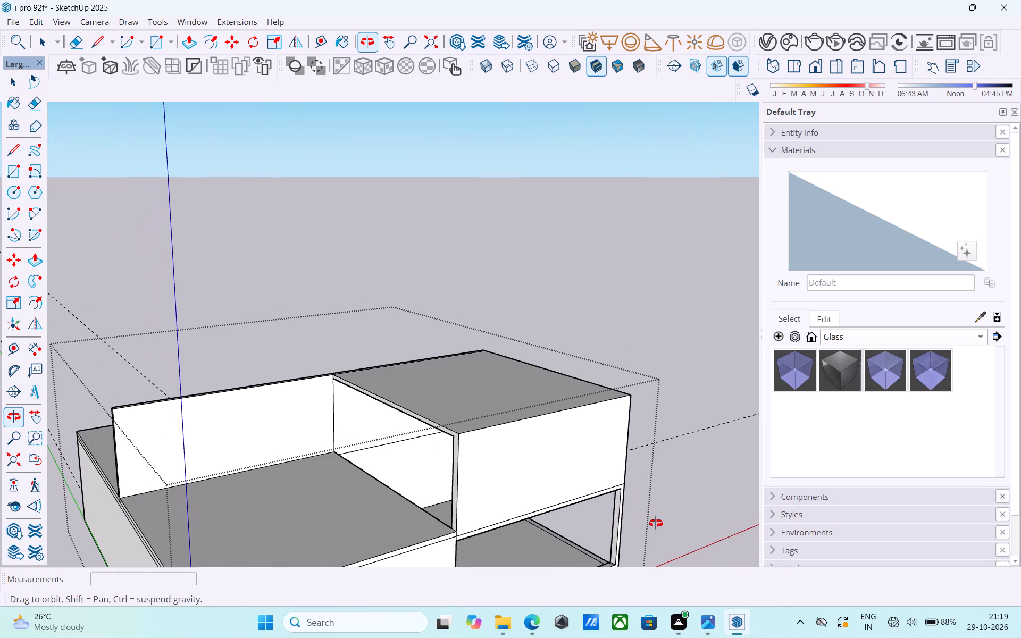
middle_drag(656, 523, 657, 511)
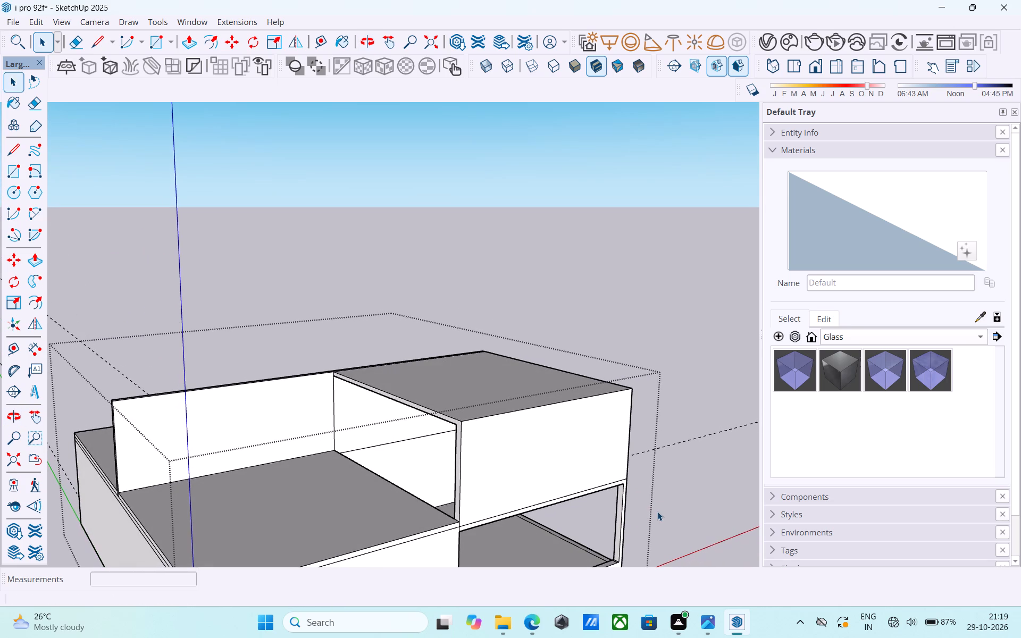
Push/Pull the narrow wall-and-slab edge face around the upper block's open side outward 6" over the terrace.
scroll(657, 511, up, 4)
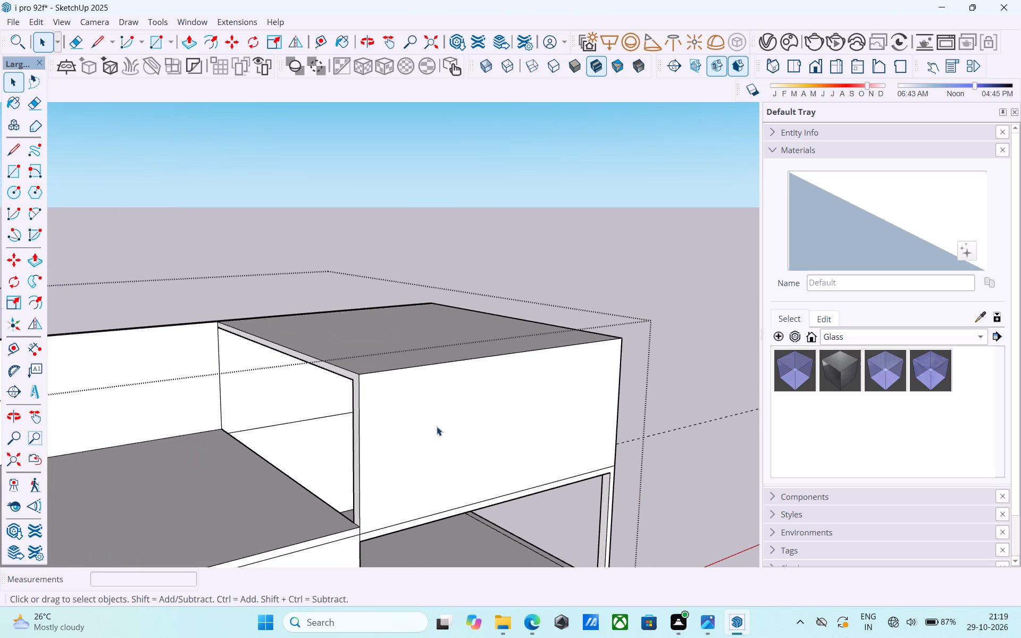
click(328, 368)
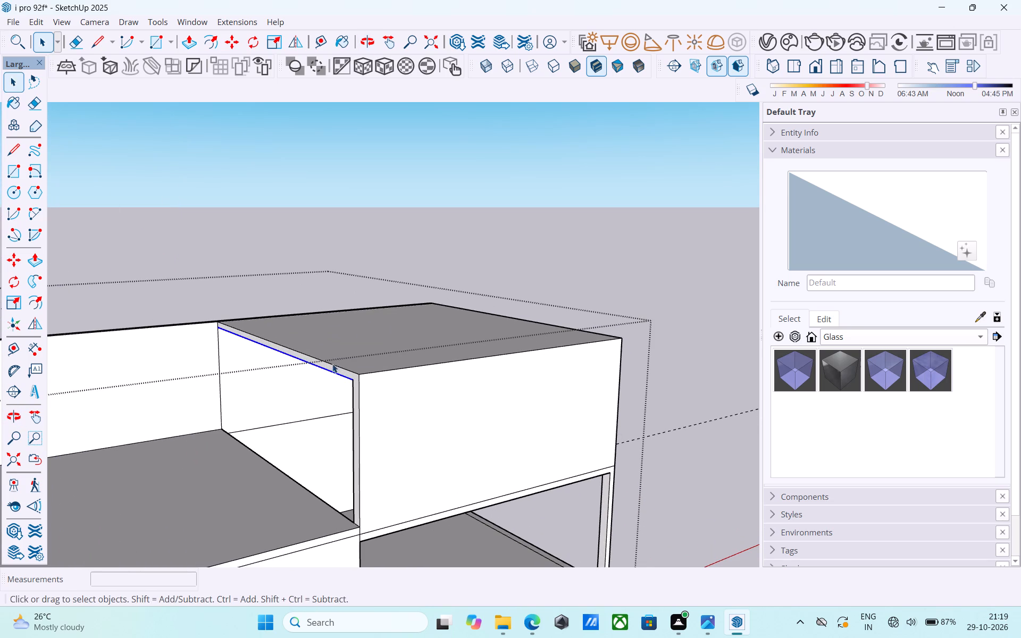
double_click(337, 368)
scroll(337, 368, up, 3)
click(337, 368)
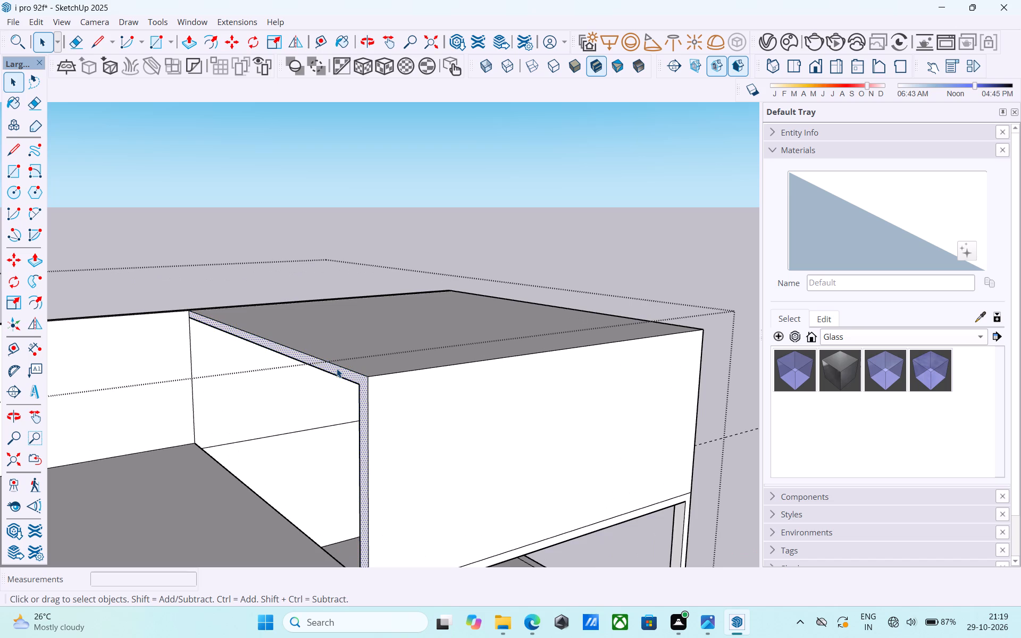
key(p)
click(337, 368)
key(6)
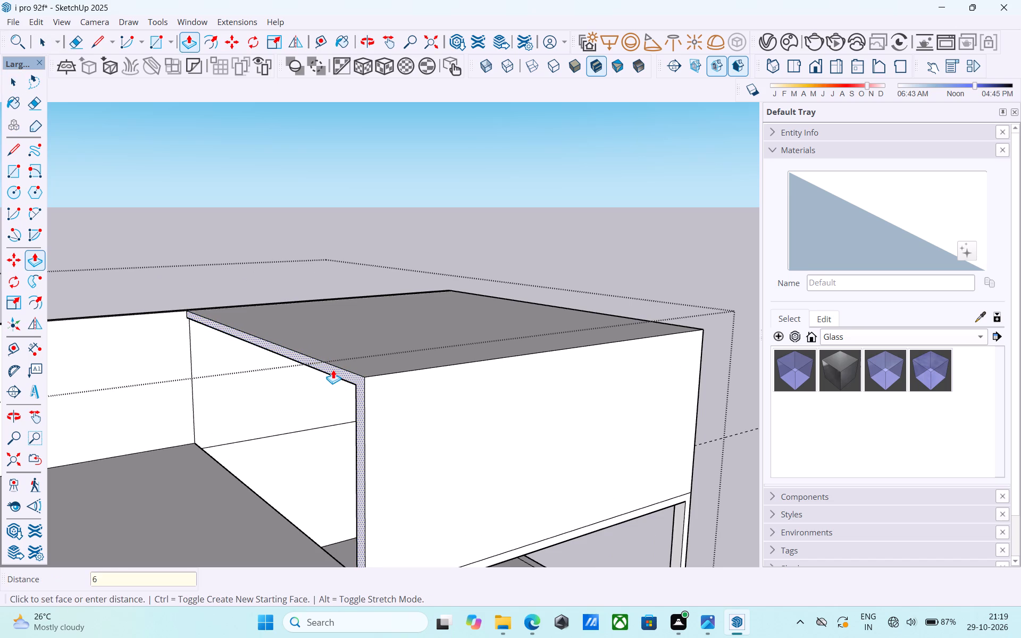
key(shift+quotedbl)
key(Return)
key(space)
Draw a 24' 3" line across the underside of the upper roof slab, 6" in from its open edge.
scroll(333, 370, down, 2)
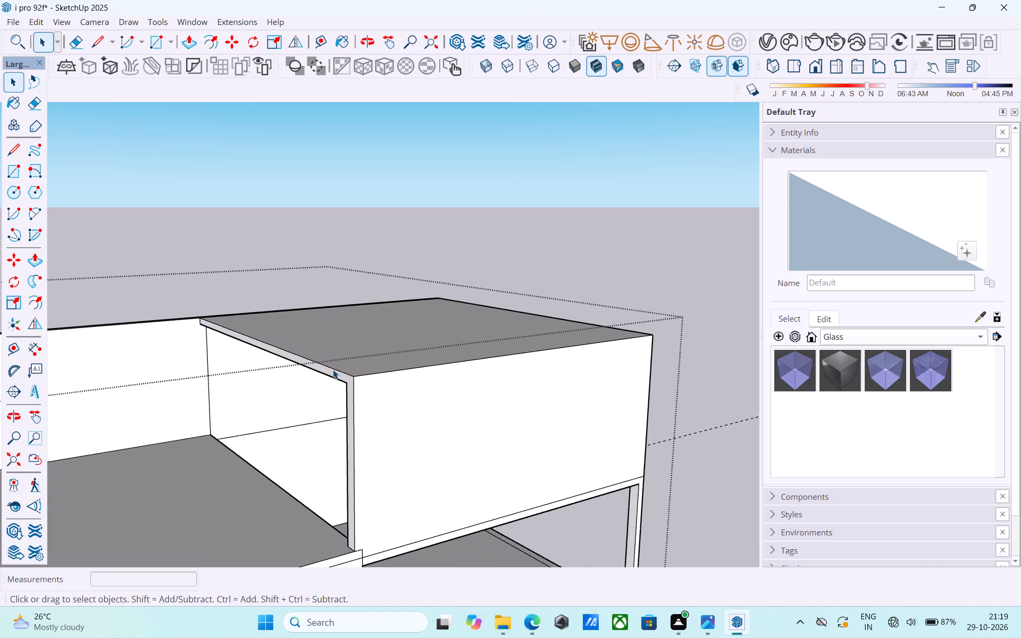
scroll(333, 370, down, 1)
shift+middle_drag(333, 370, 431, 446)
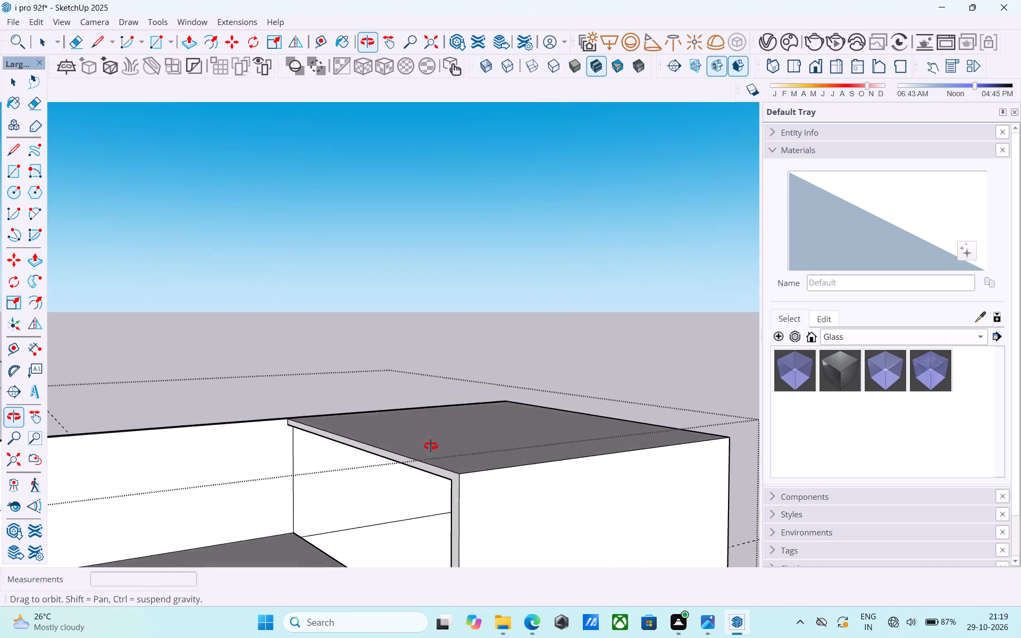
shift+middle_drag(431, 446, 366, 314)
scroll(363, 399, up, 2)
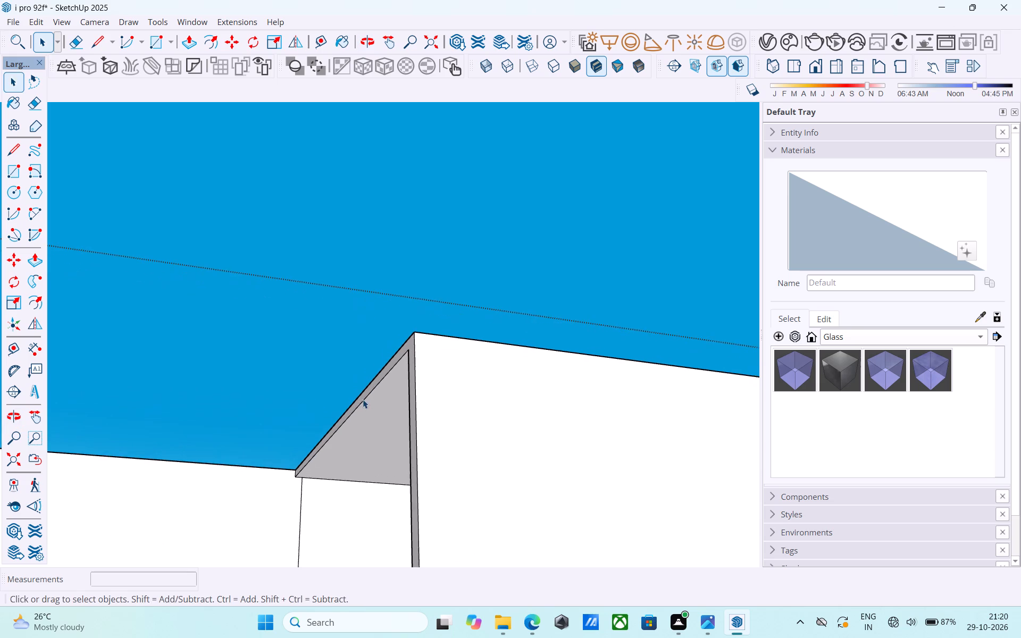
scroll(339, 463, up, 2)
scroll(274, 483, up, 6)
key(l)
scroll(302, 484, up, 2)
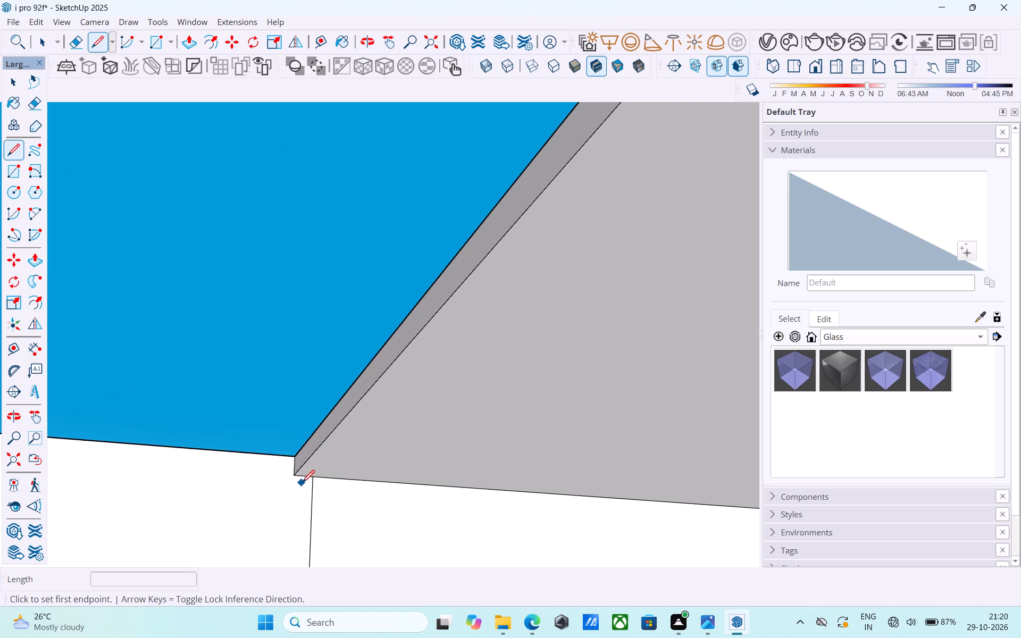
scroll(302, 484, up, 3)
click(317, 474)
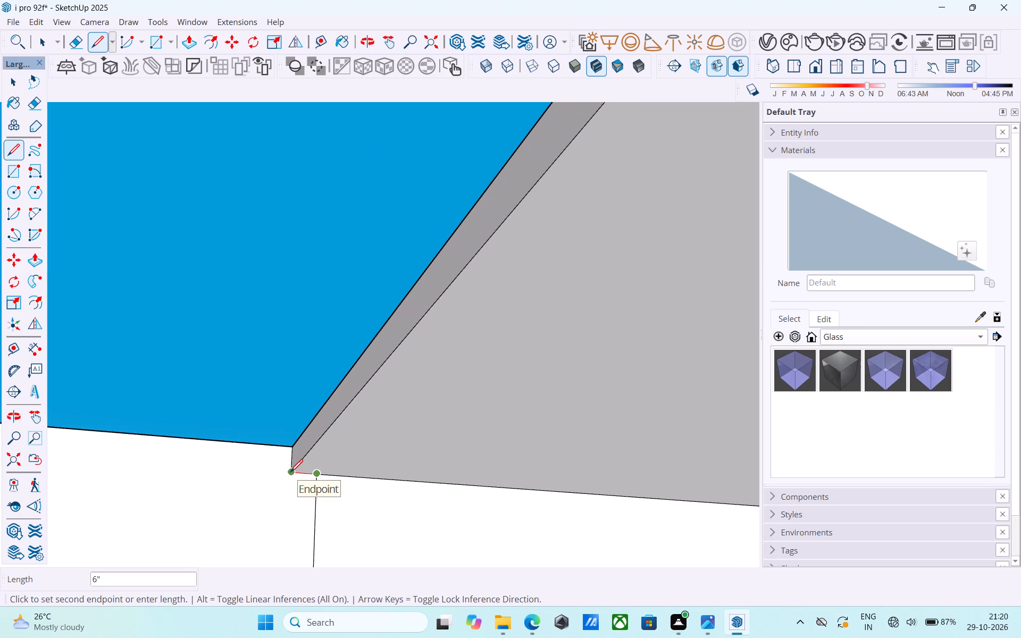
scroll(419, 391, down, 5)
shift+middle_drag(420, 392, 306, 428)
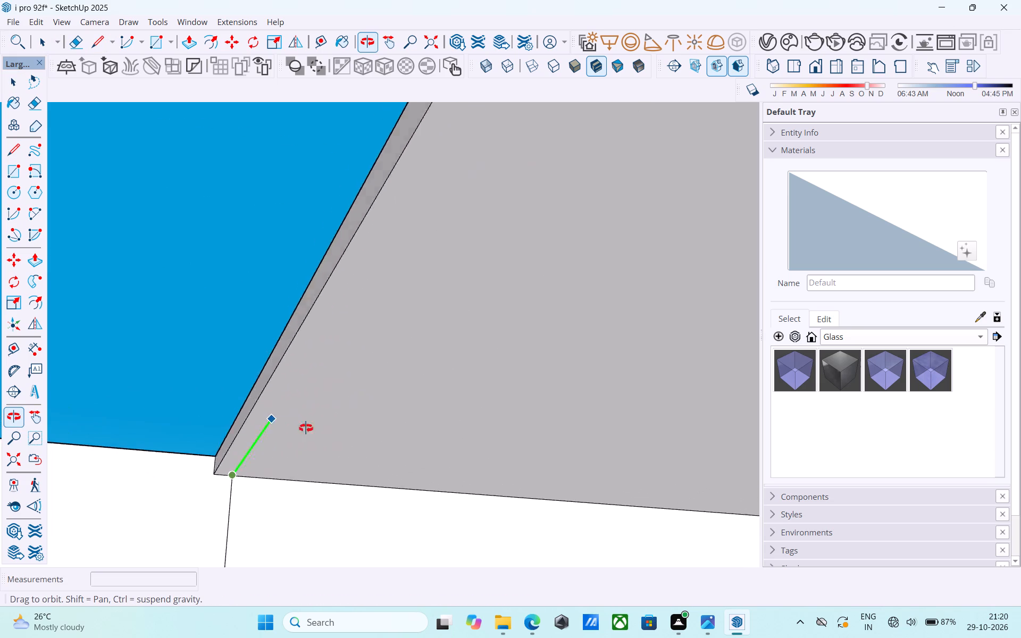
shift+middle_drag(306, 428, 334, 418)
shift+middle_drag(563, 418, 483, 393)
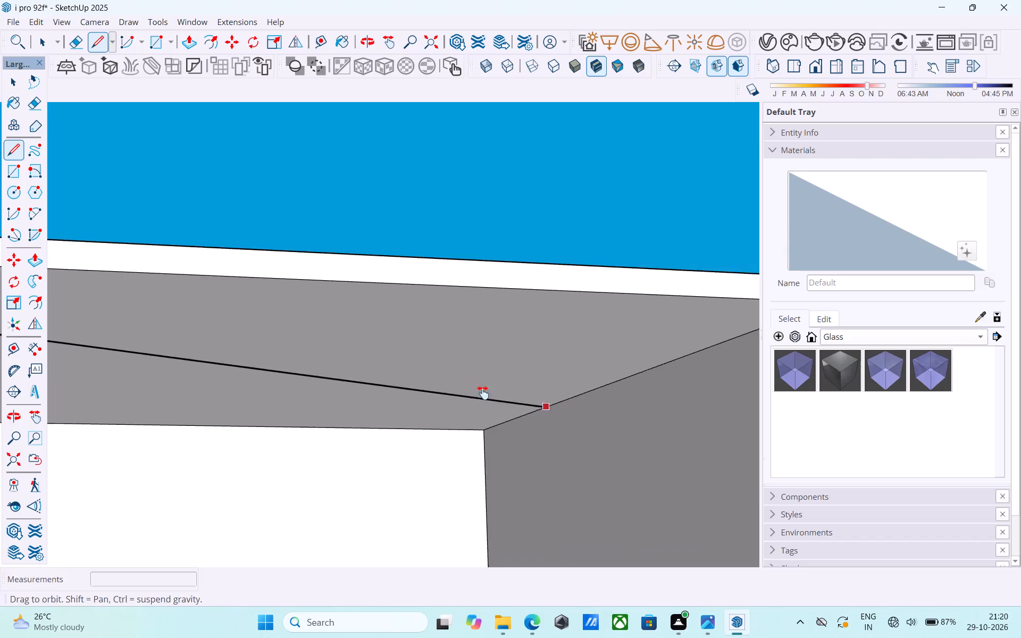
shift+middle_drag(483, 393, 458, 387)
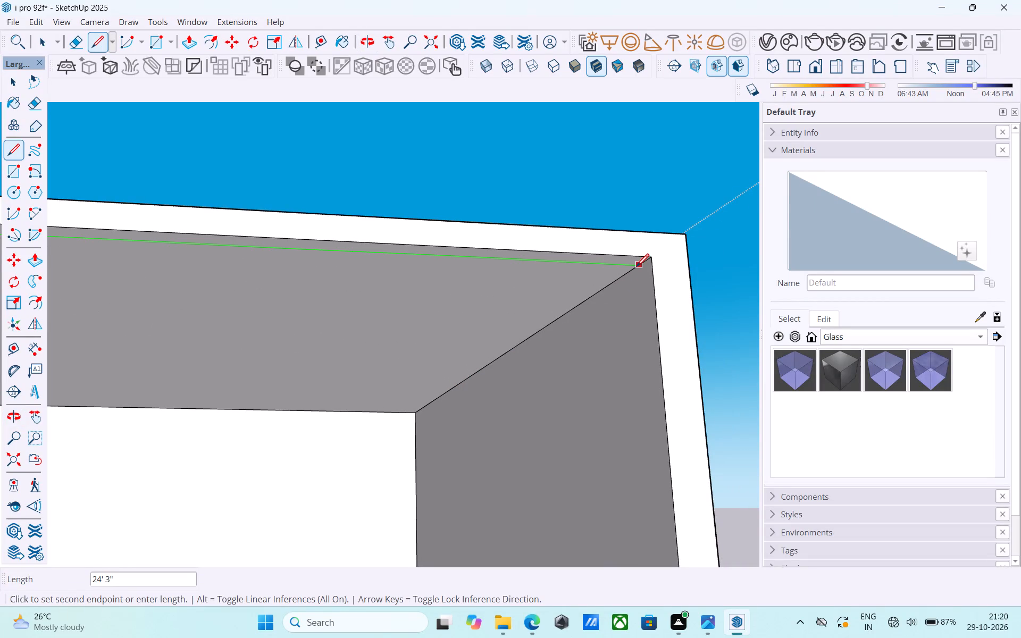
scroll(637, 267, up, 5)
click(637, 267)
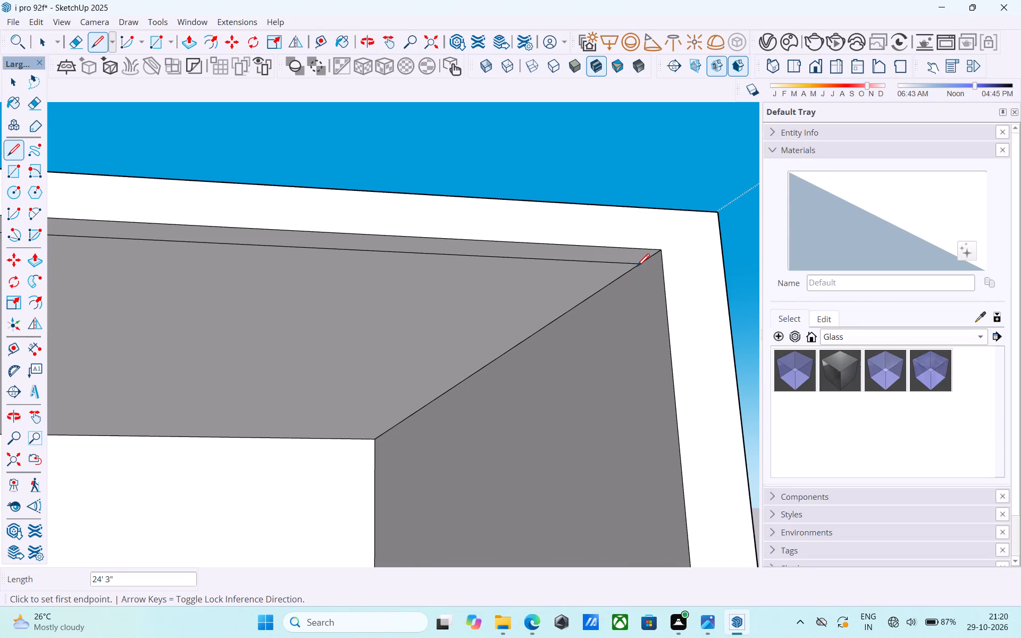
Push/Pull the narrow ceiling strip at the open edge down 9' 6" to the terrace floor, forming a 6" wall.
key(space)
click(633, 259)
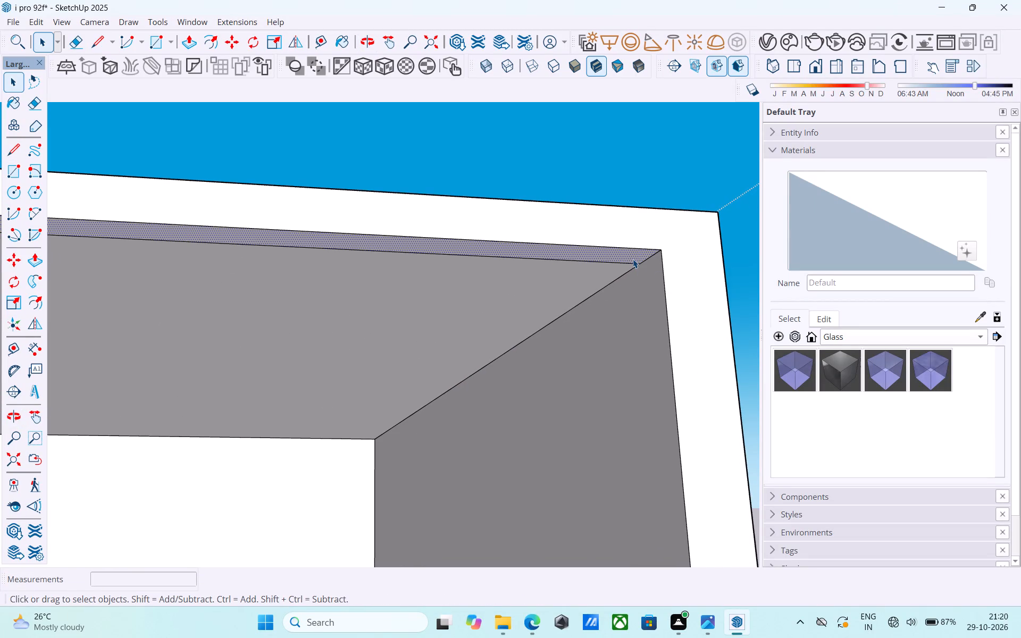
key(p)
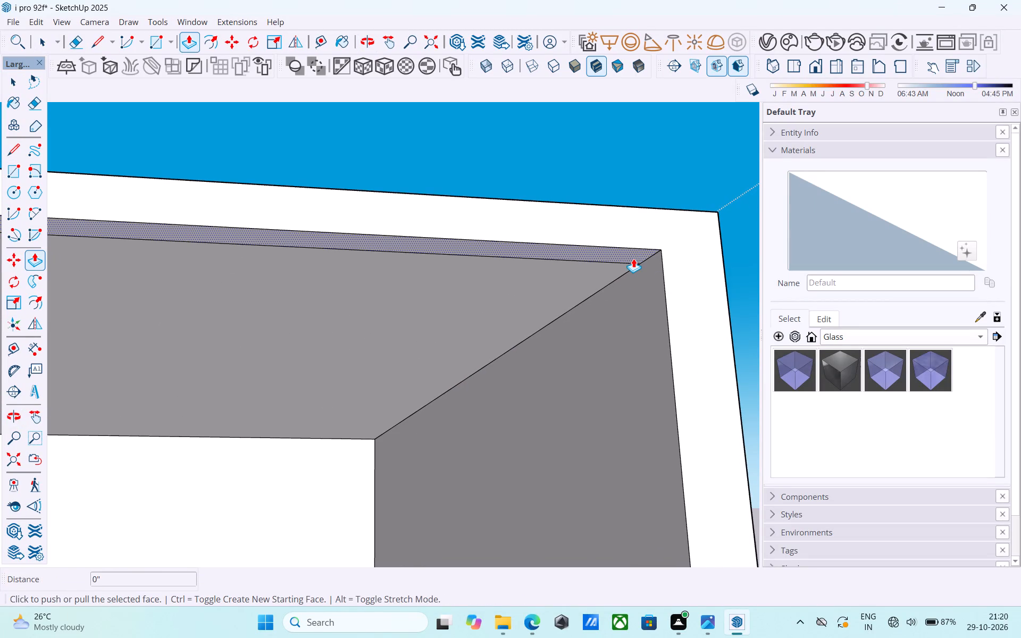
click(633, 258)
scroll(632, 308, down, 4)
middle_drag(632, 308, 551, 331)
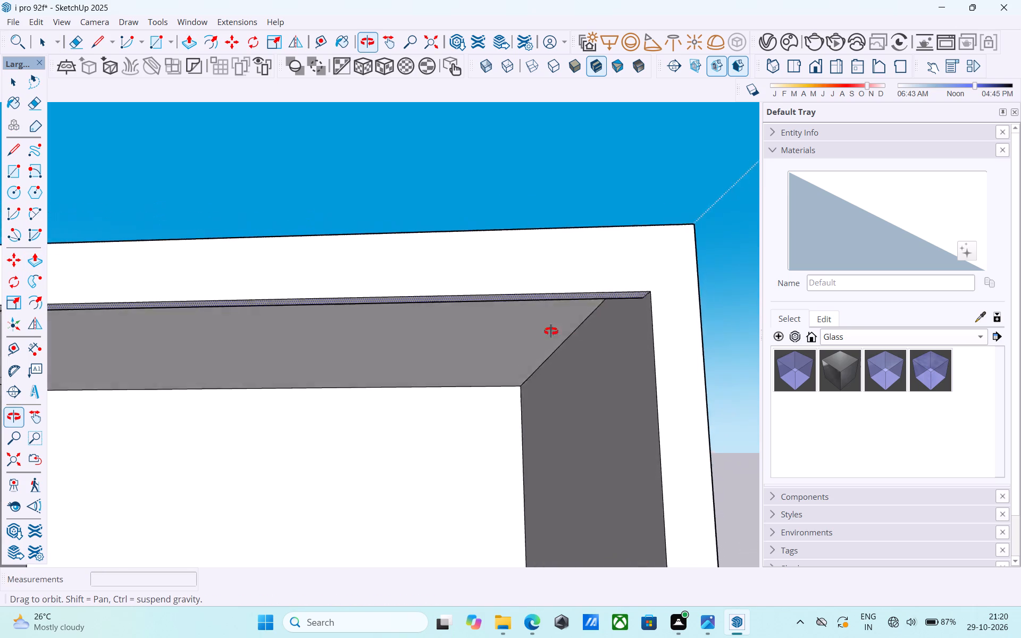
middle_drag(551, 331, 394, 488)
scroll(394, 483, down, 10)
scroll(375, 480, up, 3)
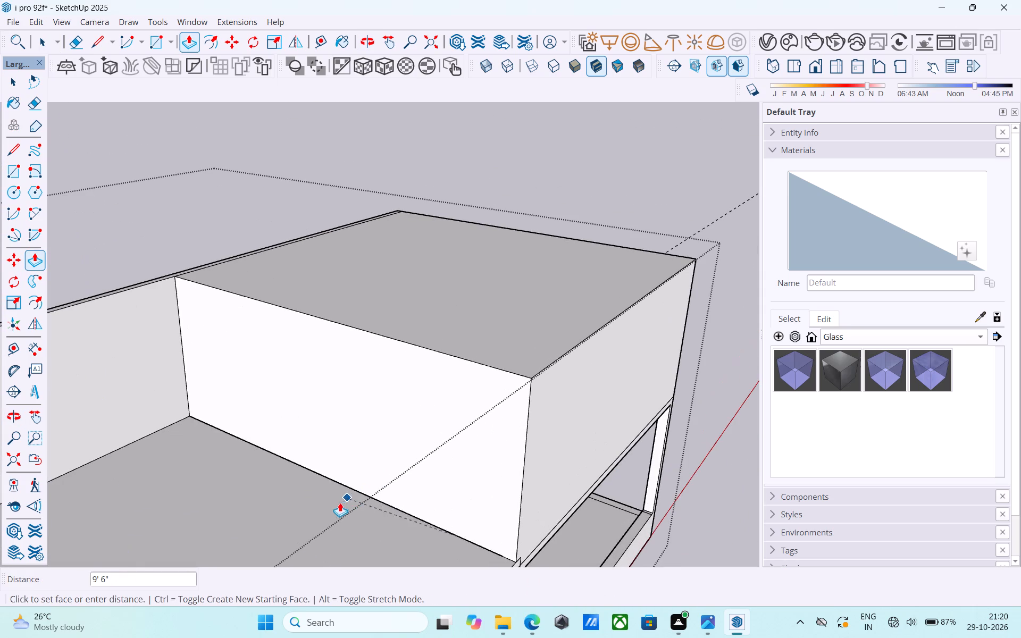
click(320, 508)
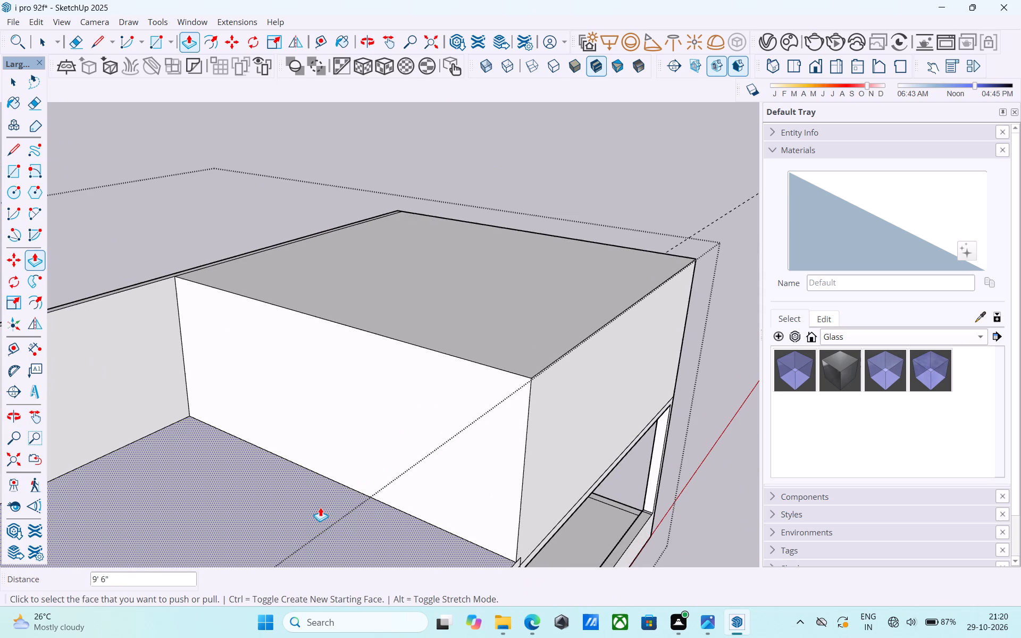
Erase the short leftover edges where the new terrace-side wall meets the slab band on the outer facade.
scroll(322, 506, down, 5)
middle_drag(322, 506, 332, 492)
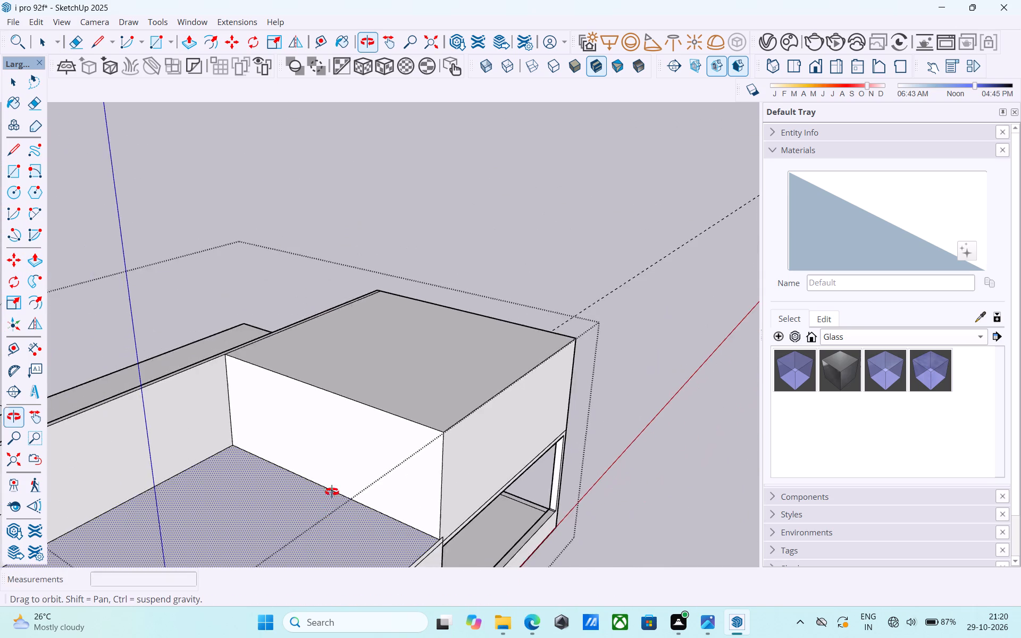
middle_drag(332, 492, 446, 423)
scroll(472, 426, down, 4)
middle_drag(478, 430, 118, 422)
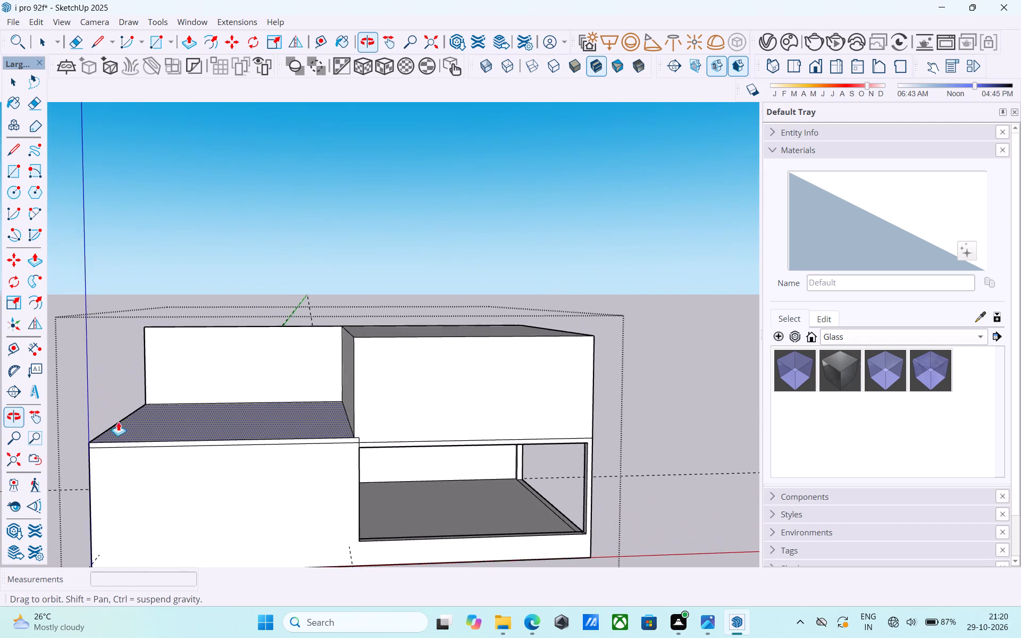
middle_drag(118, 422, 115, 418)
scroll(353, 438, up, 8)
key(e)
scroll(354, 438, up, 3)
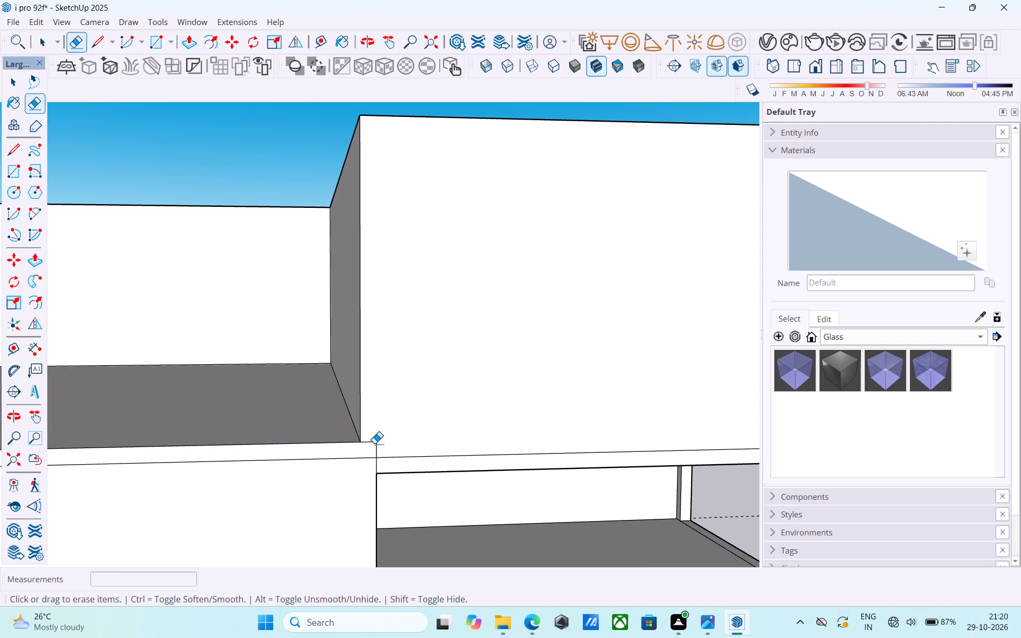
click(374, 443)
click(375, 442)
key(space)
scroll(391, 441, down, 2)
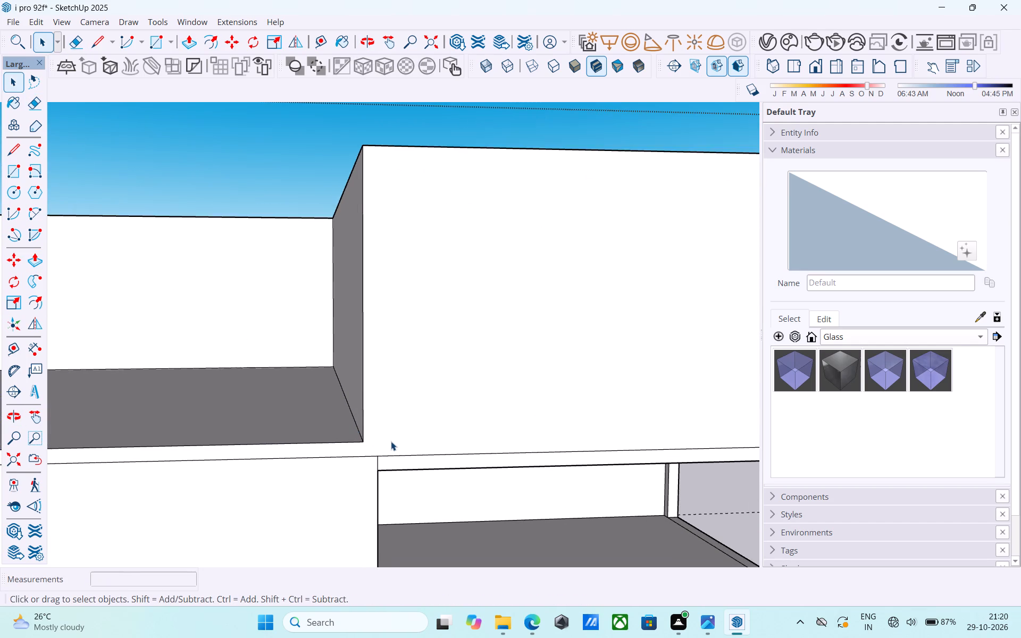
Save the model.
scroll(453, 402, down, 6)
middle_click(453, 403)
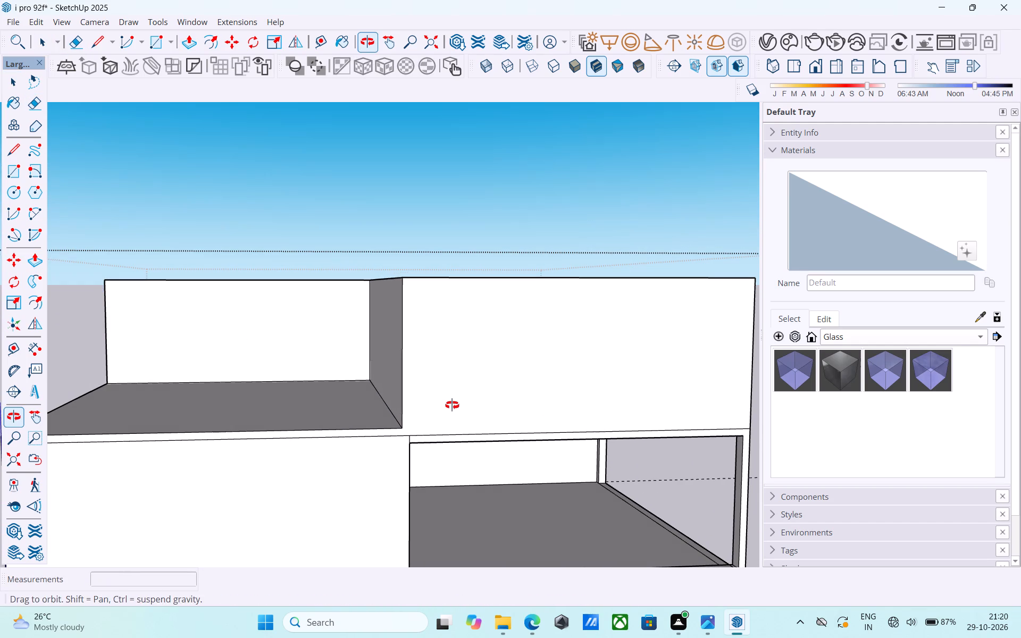
key(ctrl+s)
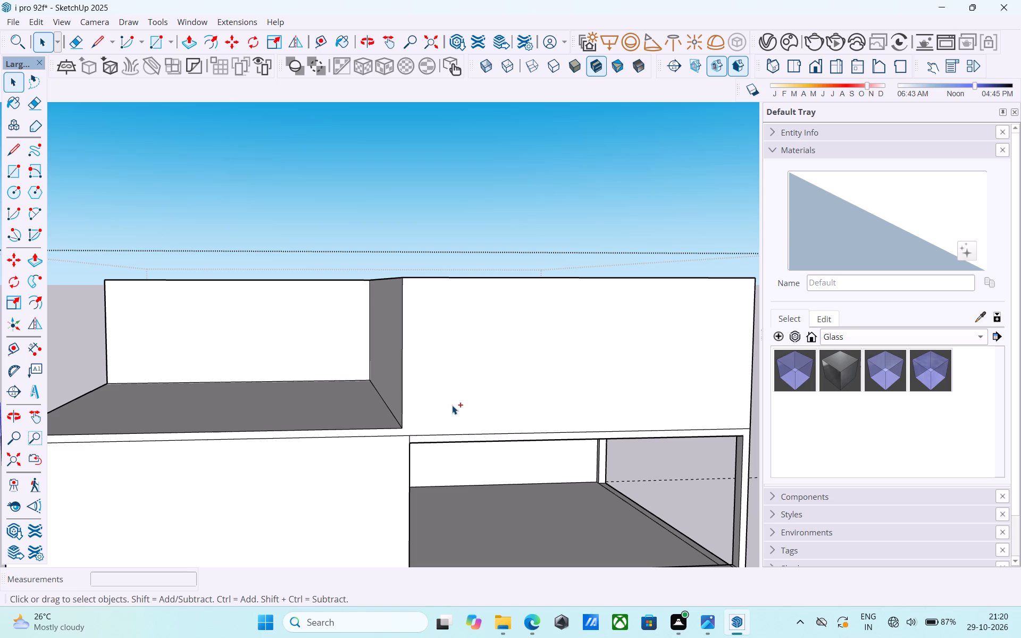
Examine the enclosed upper block and the ground-floor corner openings from several sides, above and below.
scroll(452, 405, down, 2)
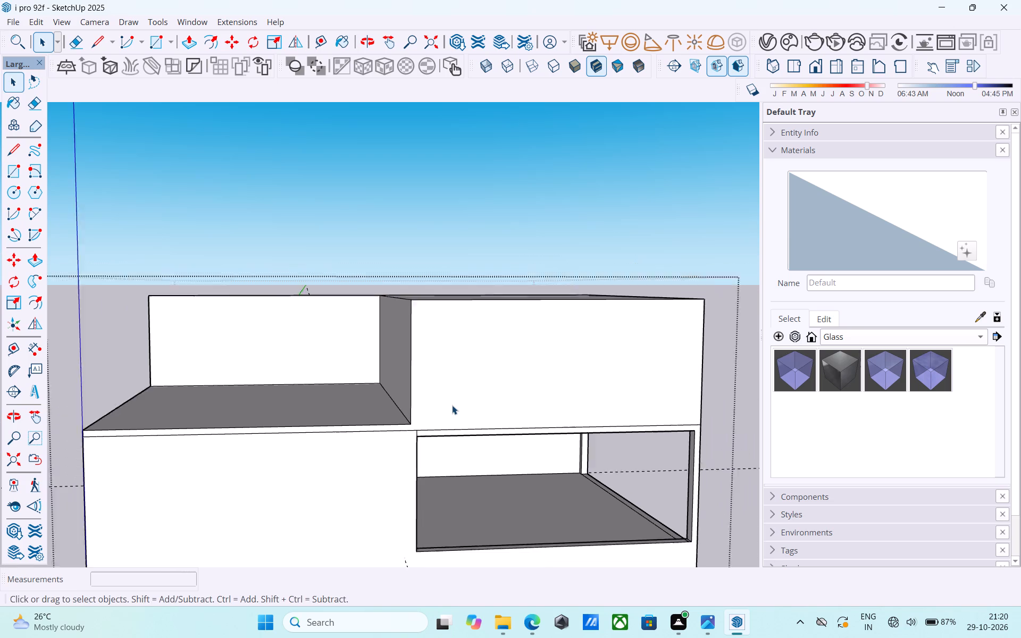
scroll(452, 405, down, 2)
middle_drag(451, 413, 530, 426)
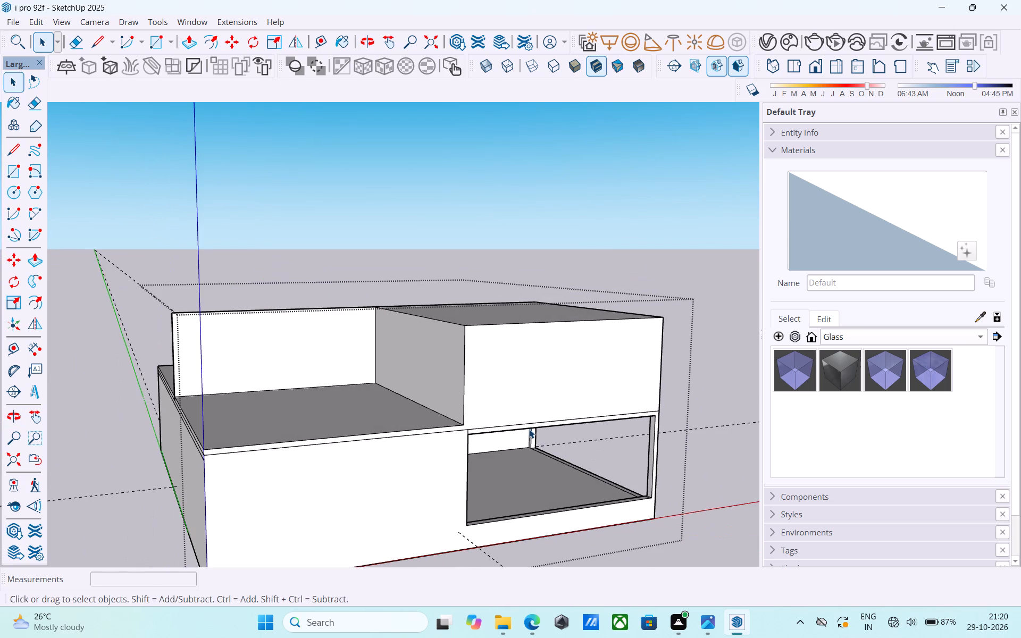
scroll(529, 429, down, 4)
middle_drag(529, 429, 572, 586)
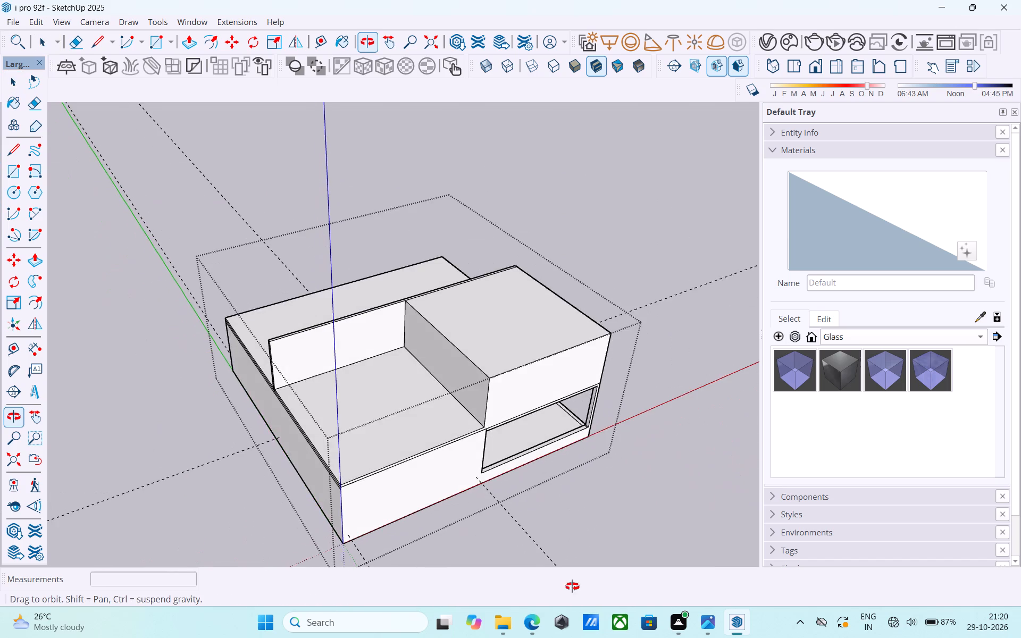
middle_drag(572, 586, 573, 590)
middle_drag(560, 558, 113, 542)
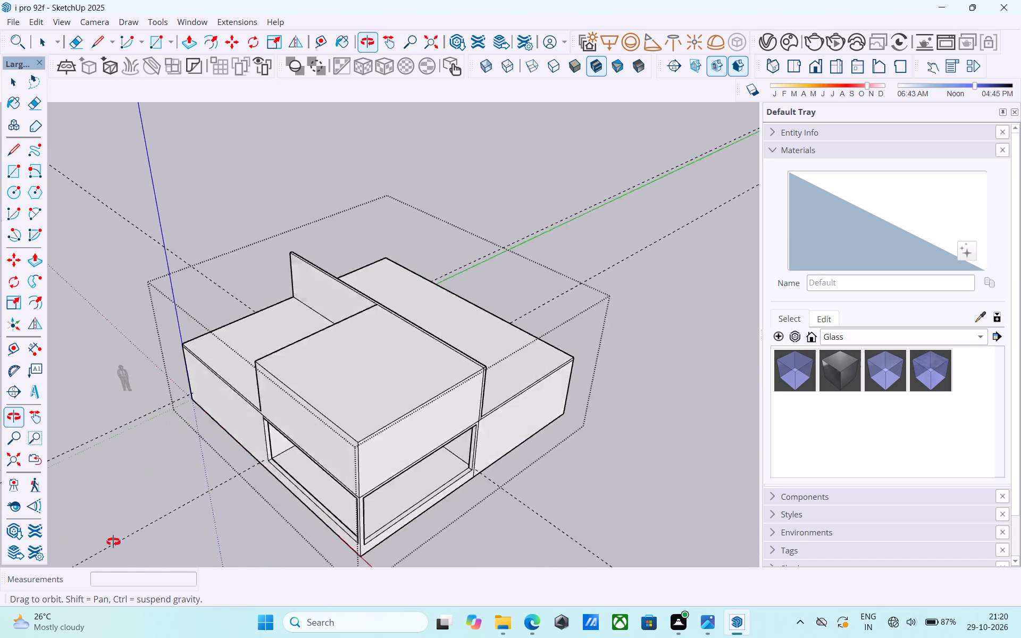
middle_drag(113, 542, 47, 550)
middle_drag(183, 510, 206, 406)
scroll(292, 382, up, 4)
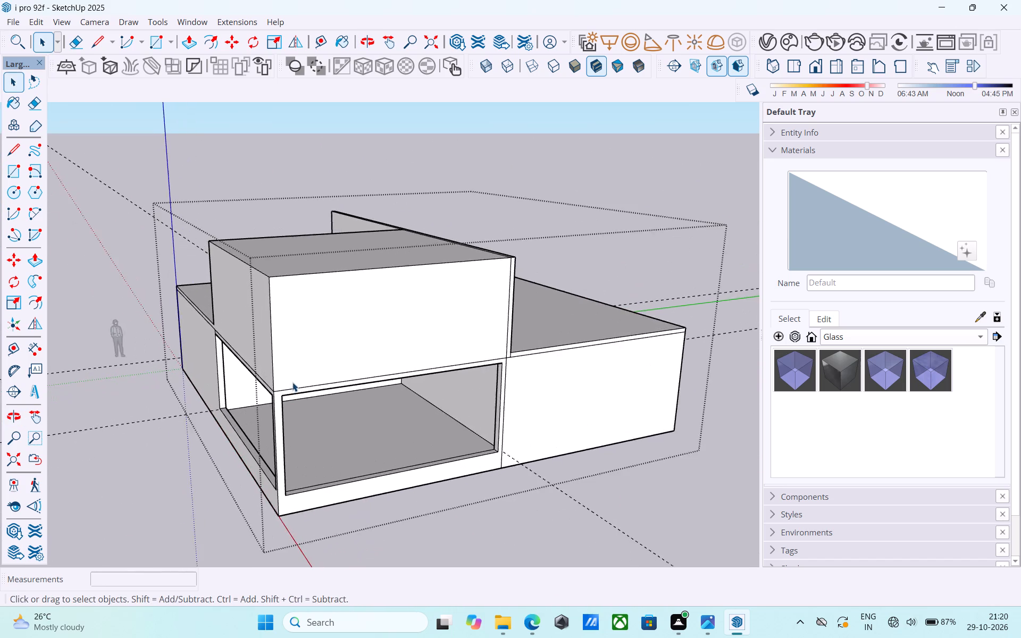
shift+middle_drag(292, 382, 488, 485)
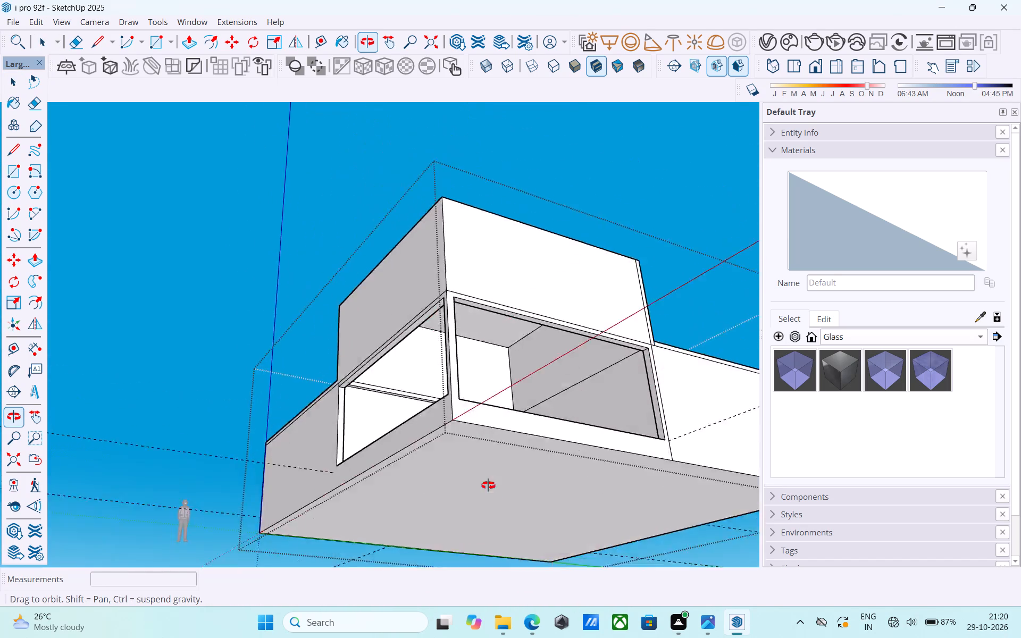
shift+middle_drag(488, 485, 497, 573)
middle_drag(483, 507, 471, 457)
scroll(473, 451, up, 1)
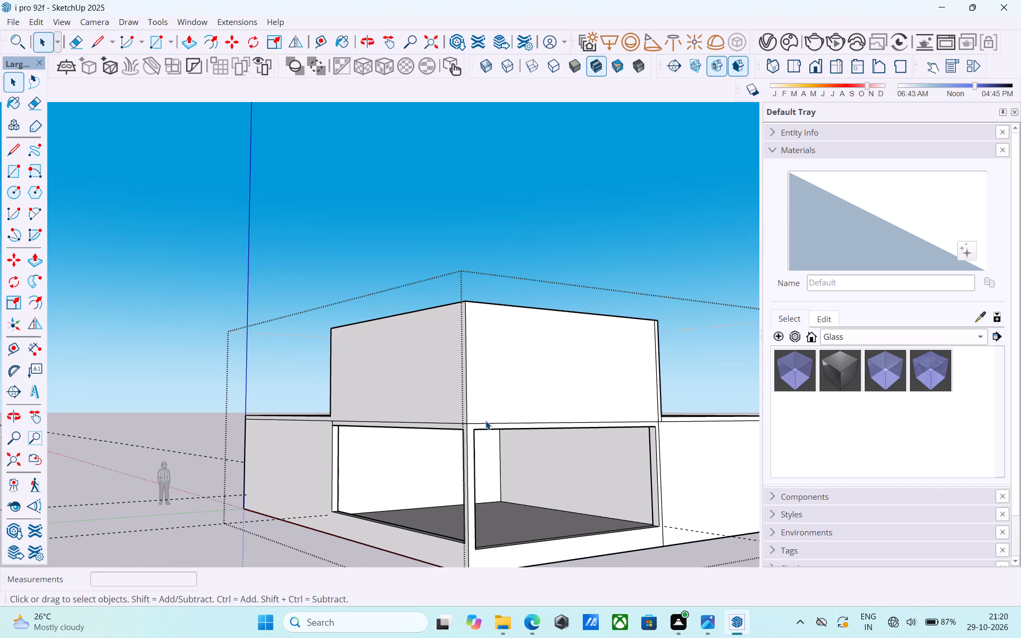
middle_drag(489, 407, 474, 437)
scroll(502, 412, up, 2)
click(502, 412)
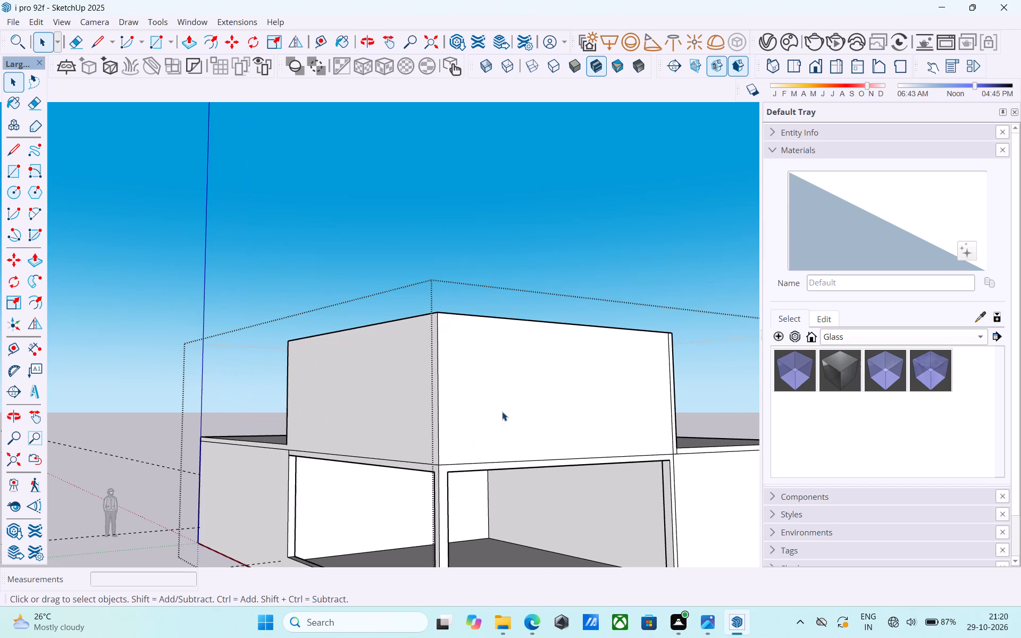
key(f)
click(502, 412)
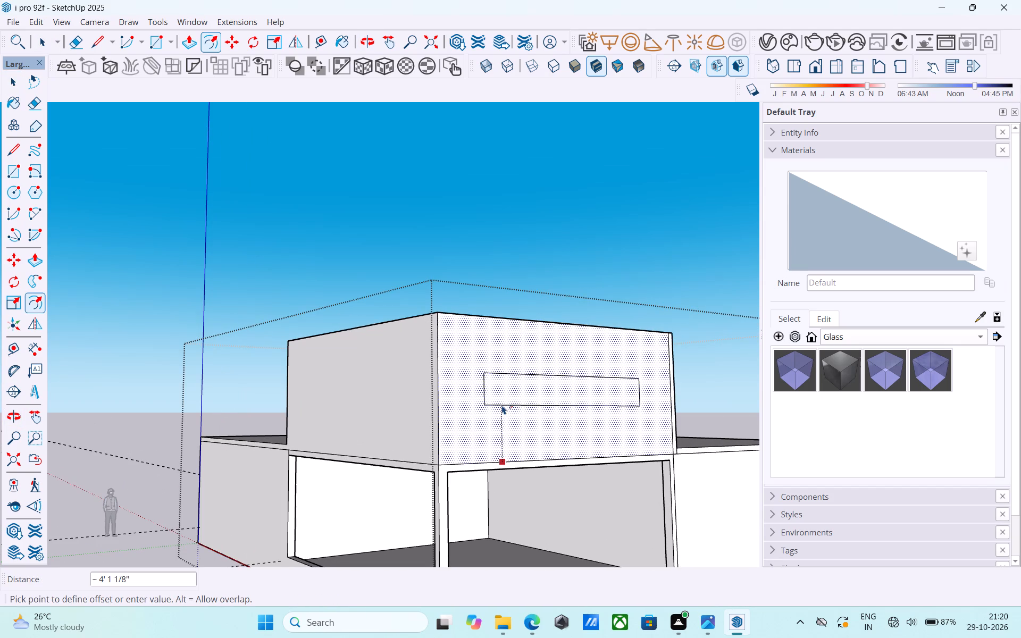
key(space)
Push/Pull the underside of the beam over the larger ground-floor corner opening up to the base line of the upper wall.
middle_drag(502, 405, 510, 387)
scroll(475, 396, up, 6)
click(496, 357)
key(p)
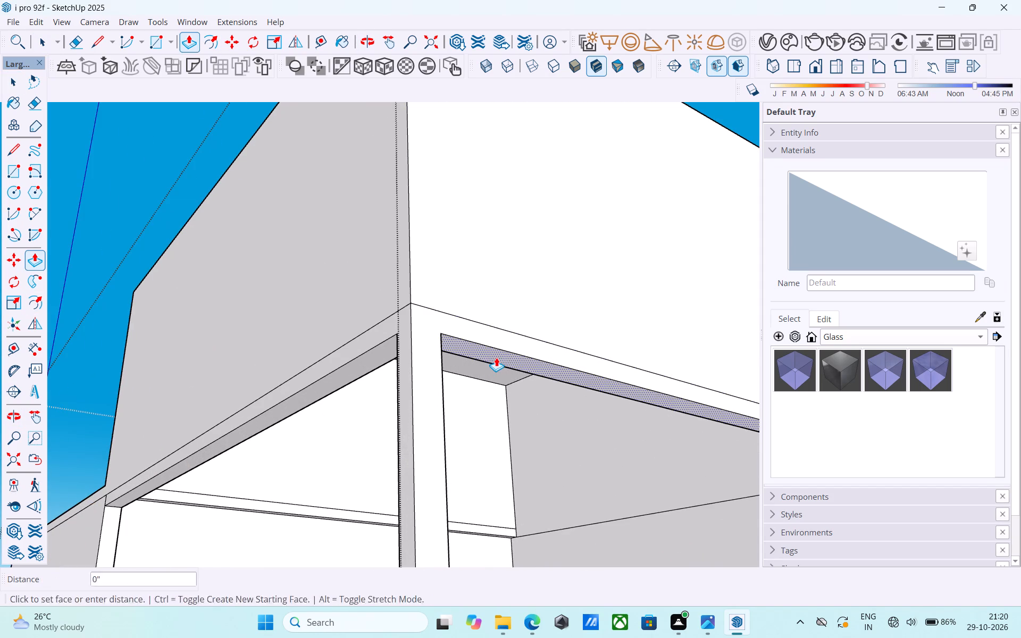
click(496, 357)
click(510, 318)
key(space)
Push/Pull the beam underside over the adjoining opening around the corner up to the same base line.
click(375, 364)
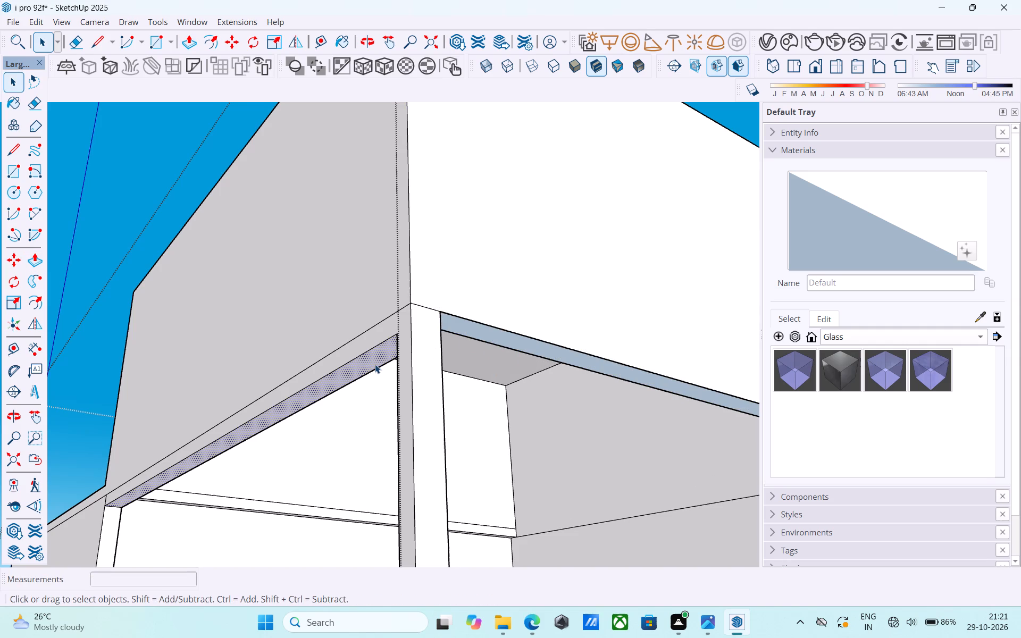
key(p)
click(375, 364)
click(391, 300)
key(space)
Draw a 23' 9" by 9" rectangle over the beam underside strip of the larger corner opening.
scroll(491, 333, up, 2)
click(492, 333)
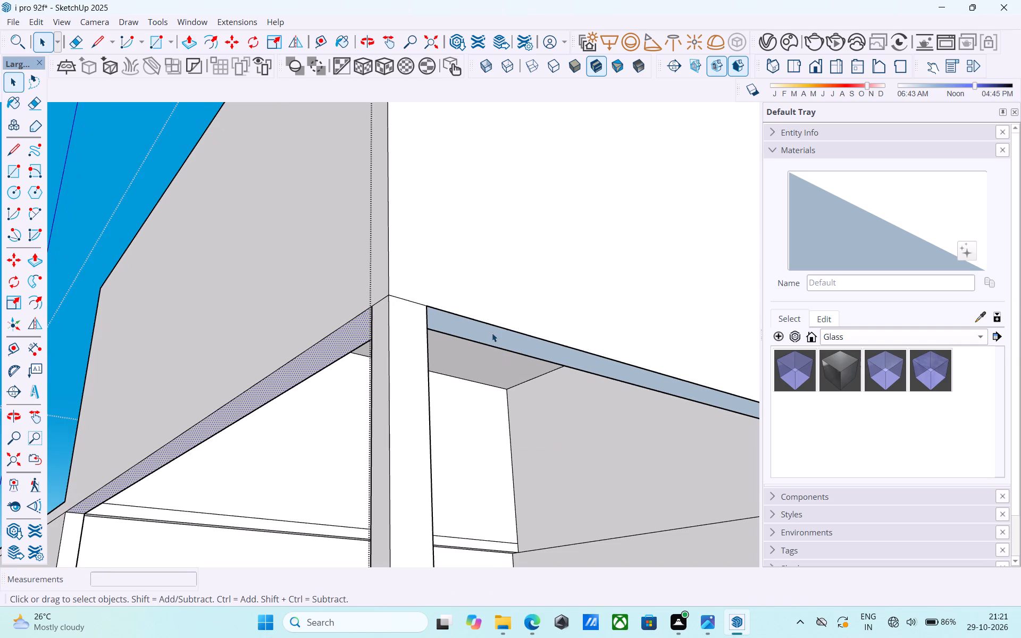
scroll(492, 333, up, 9)
middle_drag(492, 332, 326, 326)
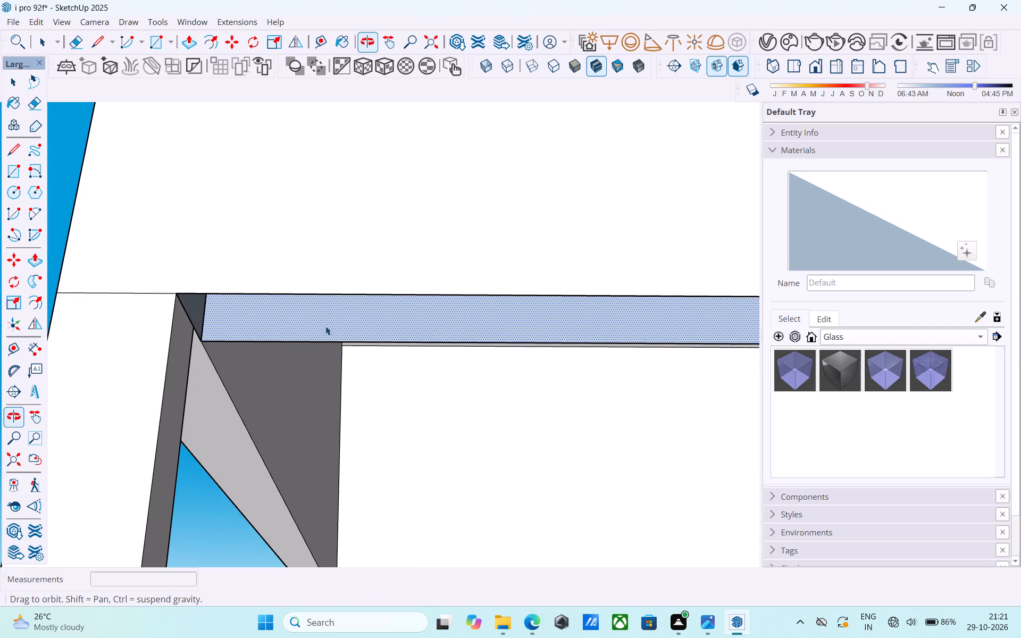
key(r)
click(203, 341)
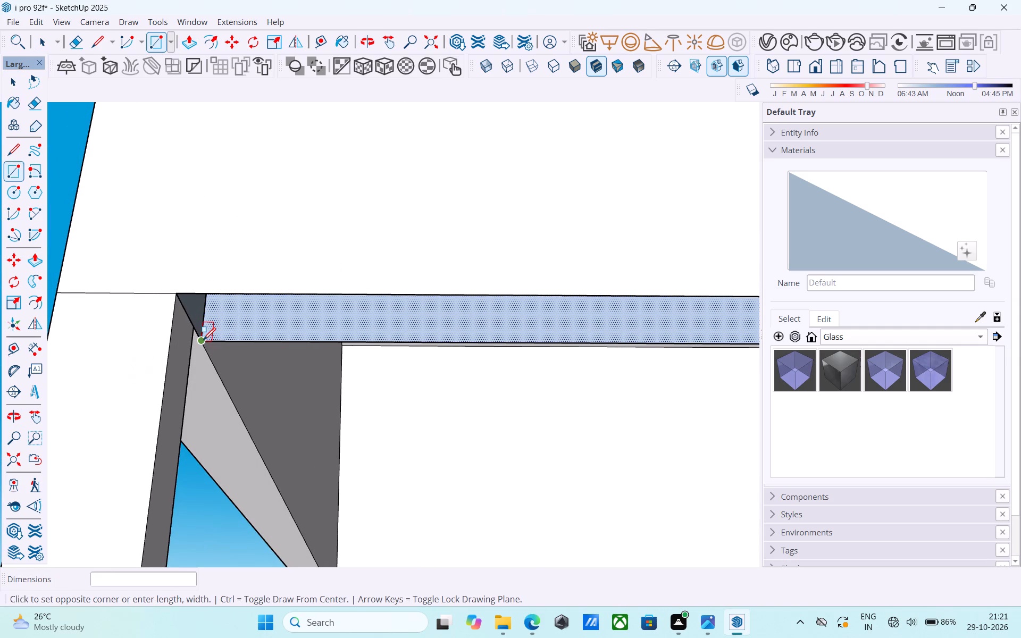
scroll(203, 340, down, 9)
shift+middle_drag(641, 355, 269, 370)
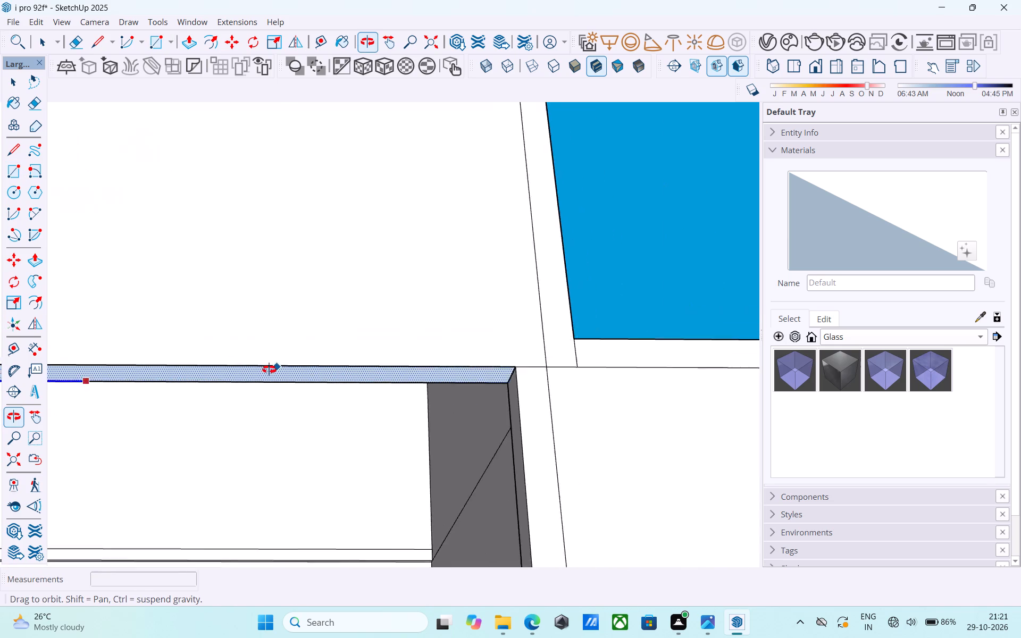
shift+middle_drag(269, 370, 465, 371)
middle_click(465, 371)
scroll(439, 392, up, 3)
click(427, 391)
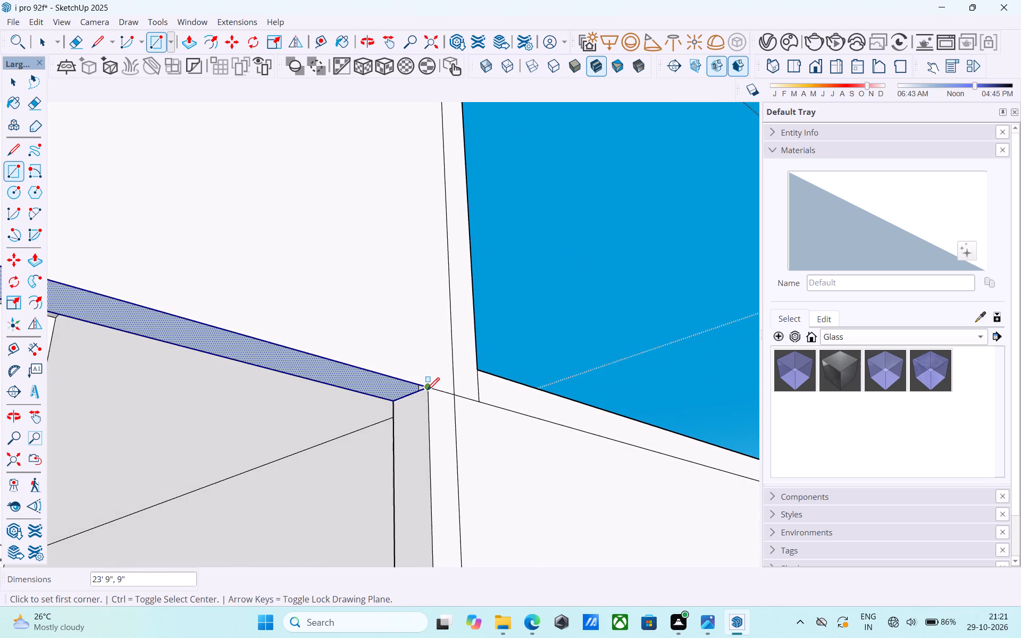
Delete the face filling the larger corner opening below the strip.
scroll(427, 390, down, 3)
shift+middle_drag(442, 390, 535, 356)
key(space)
click(474, 396)
key(Delete)
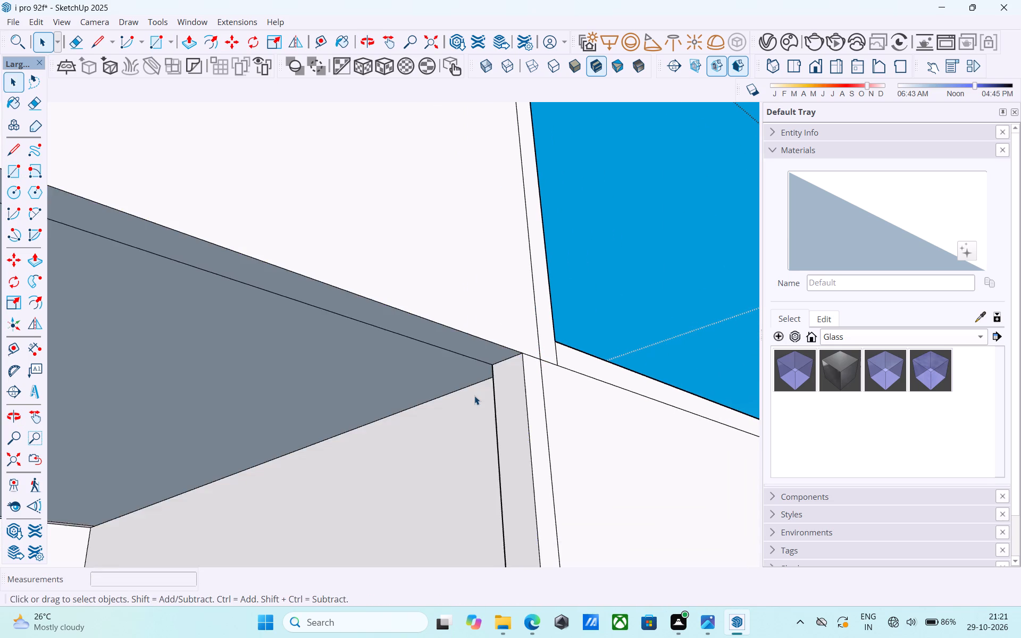
Reverse the blue back faces of the ground-floor ceiling and the narrow strip above the larger corner opening.
scroll(474, 396, down, 10)
scroll(398, 368, down, 5)
middle_drag(365, 383, 330, 379)
scroll(305, 378, up, 4)
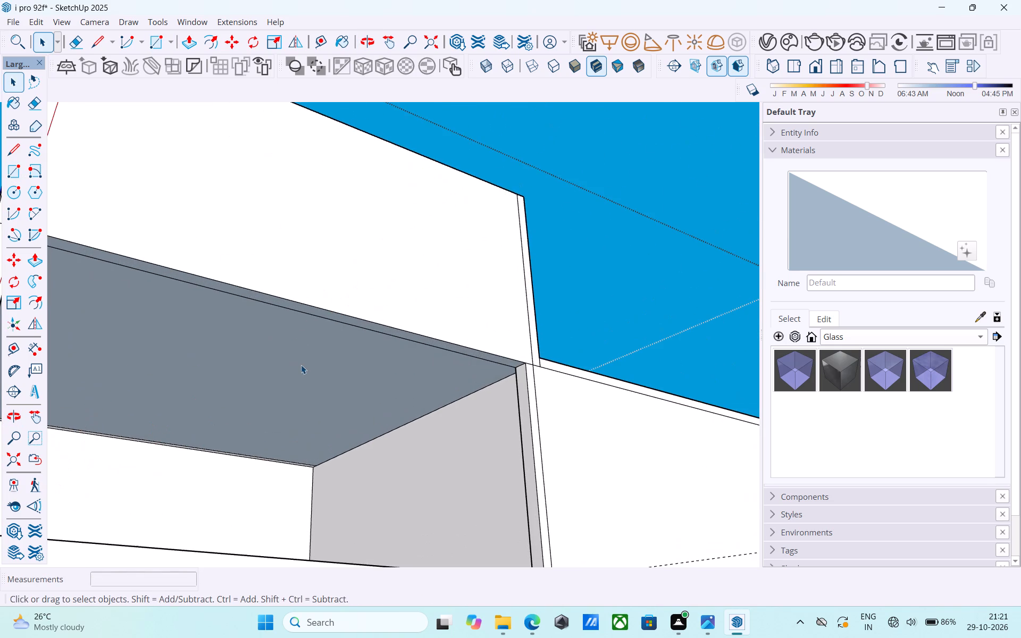
click(302, 365)
right_click(302, 365)
click(350, 223)
scroll(386, 279, down, 3)
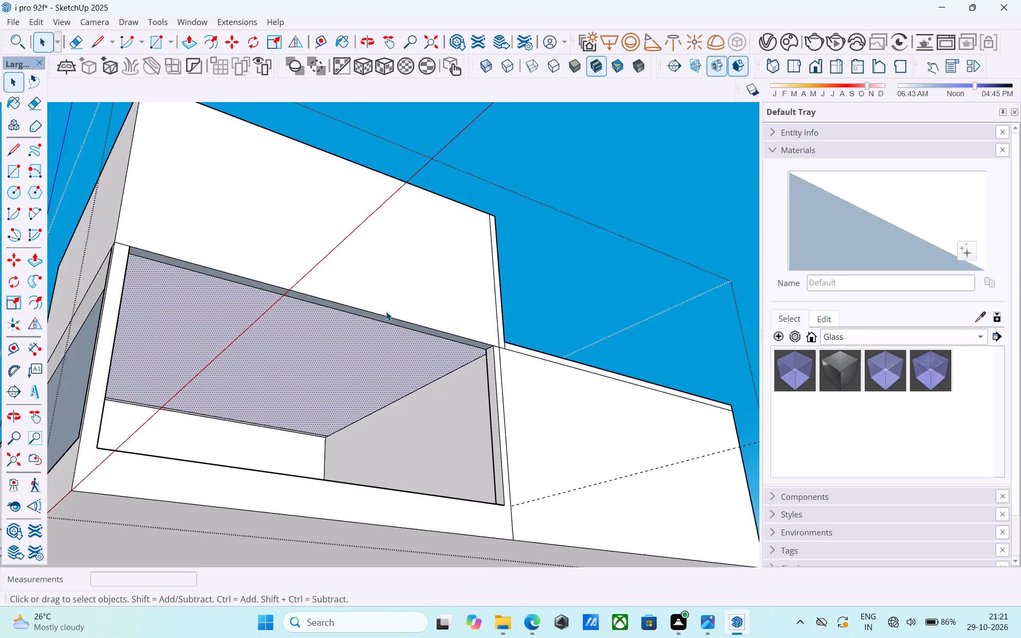
scroll(366, 325, up, 7)
click(373, 310)
right_click(373, 310)
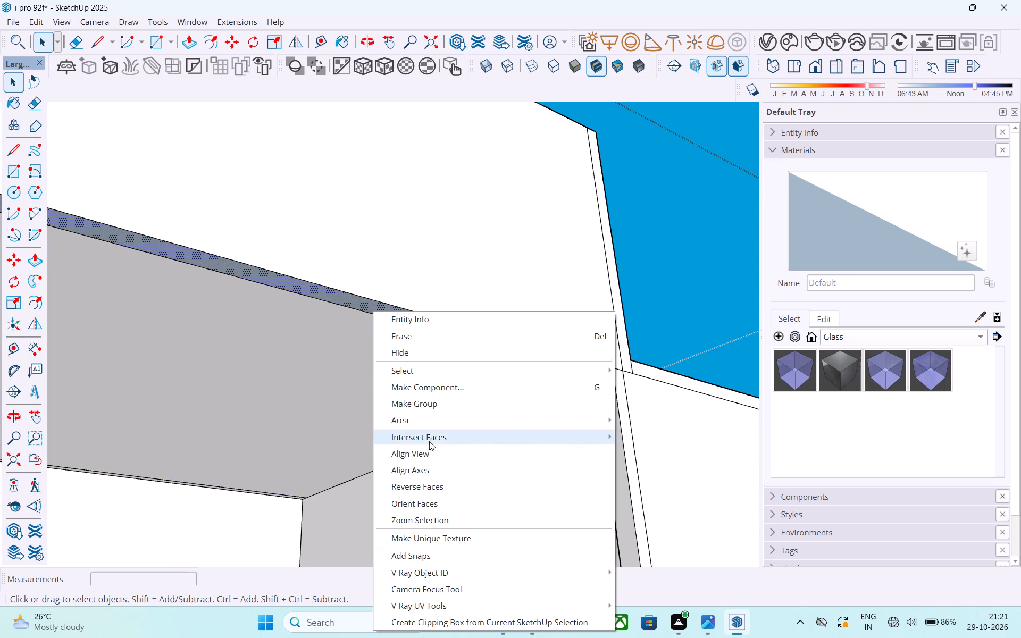
click(441, 486)
Delete the blue face filling the adjoining corner opening.
scroll(532, 428, down, 11)
scroll(386, 438, up, 2)
click(321, 432)
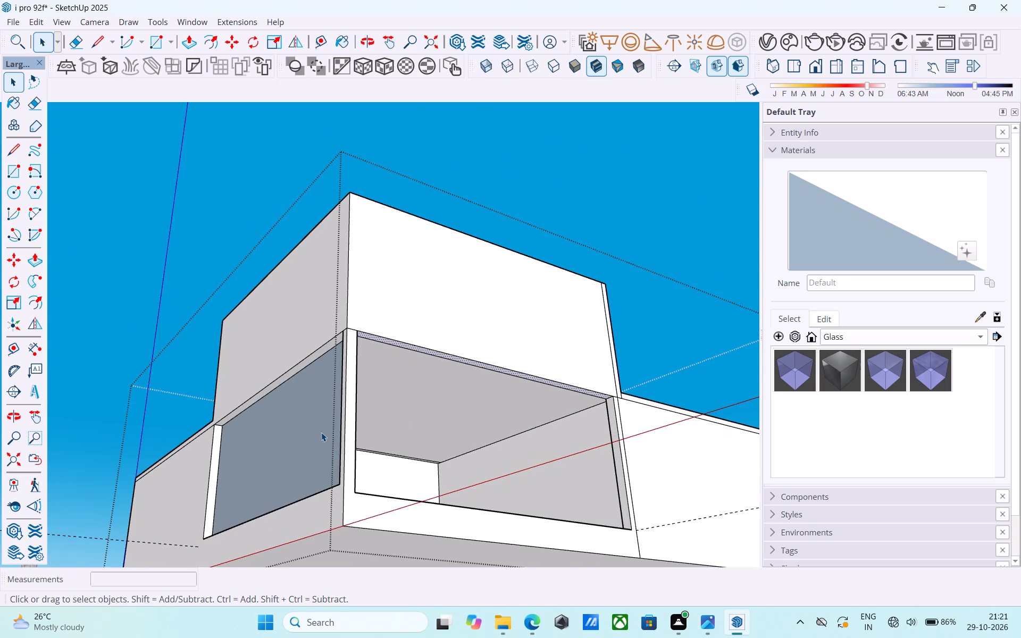
key(Delete)
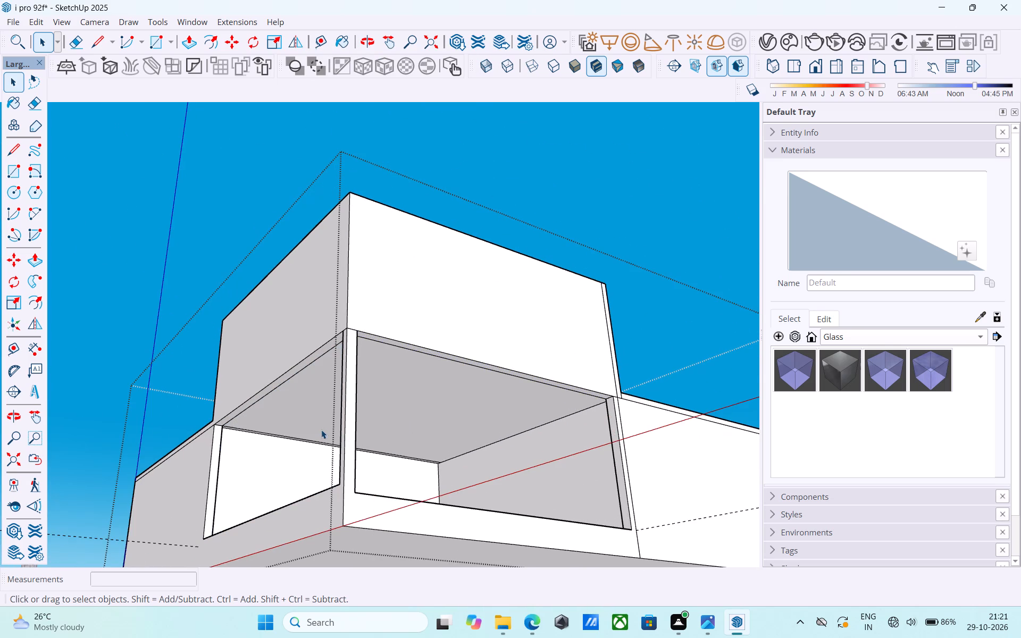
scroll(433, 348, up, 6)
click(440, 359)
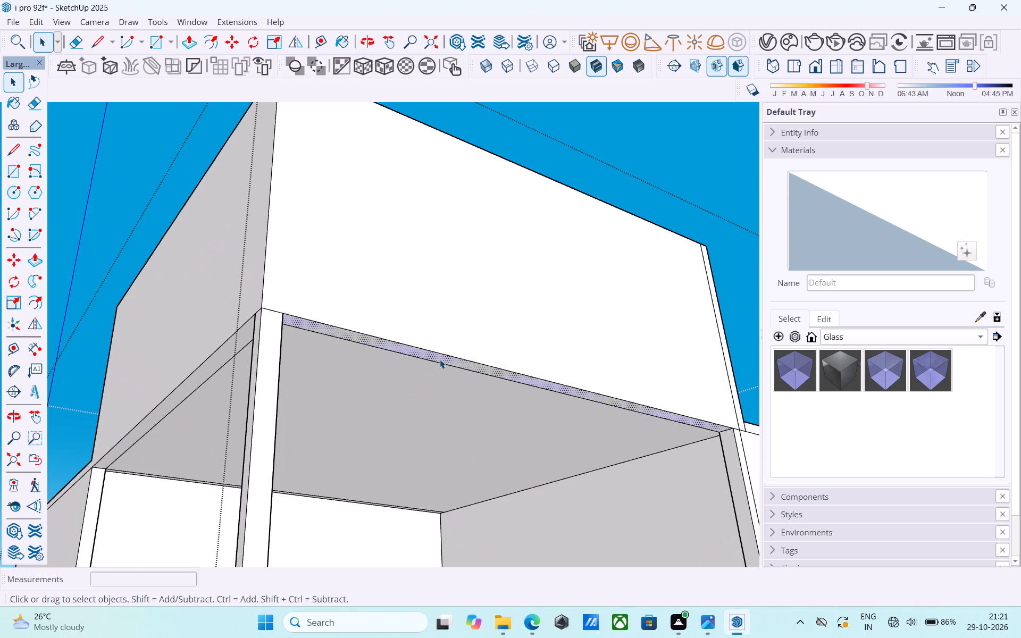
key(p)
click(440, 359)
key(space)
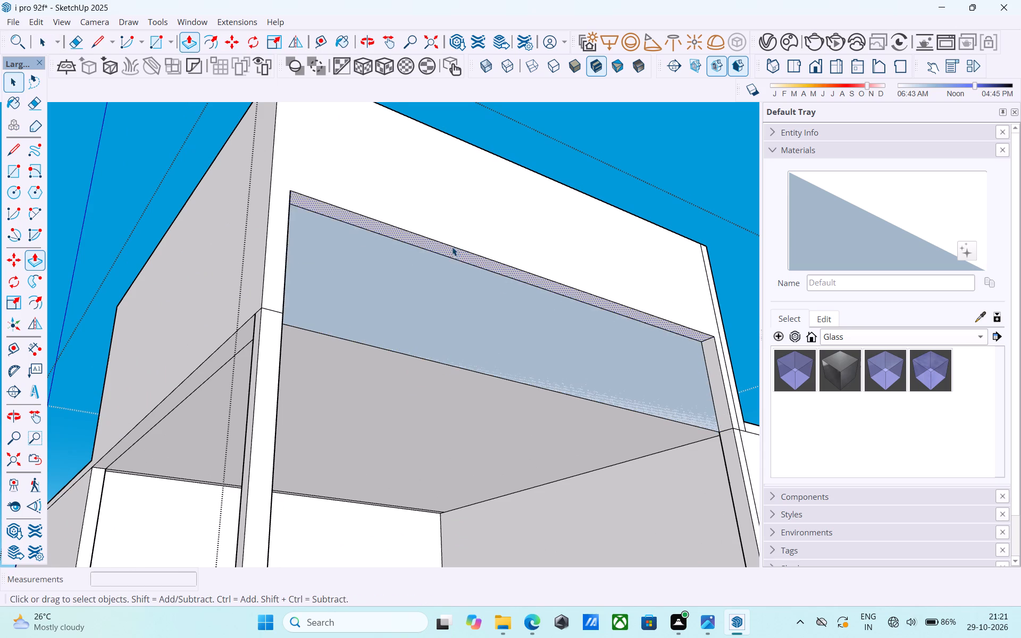
Push/Pull the ceiling face inside the corner room upward in two freehand pulls, the second about 10".
click(421, 406)
key(p)
click(421, 406)
scroll(408, 374, up, 5)
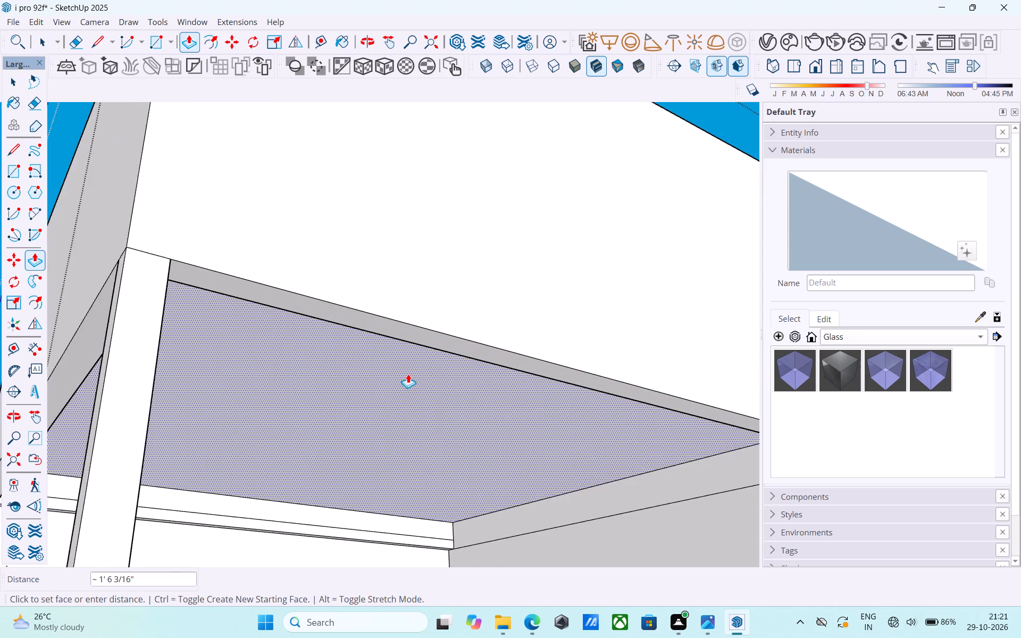
scroll(408, 374, up, 1)
scroll(365, 303, down, 4)
middle_drag(365, 303, 364, 338)
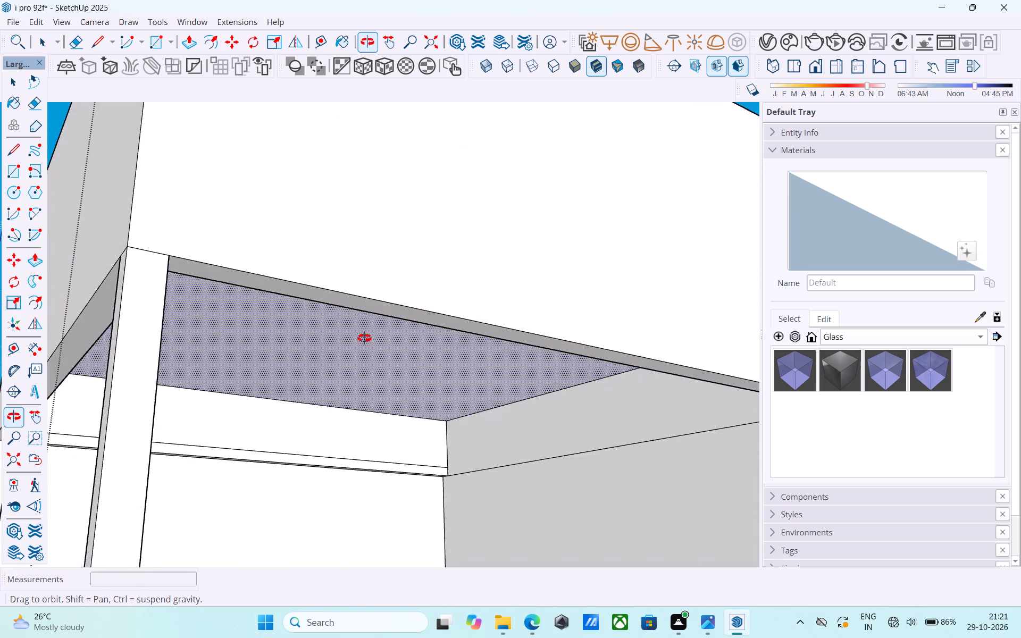
middle_drag(364, 338, 376, 524)
scroll(390, 309, down, 14)
shift+middle_drag(390, 311, 415, 438)
click(417, 314)
middle_drag(428, 361, 429, 149)
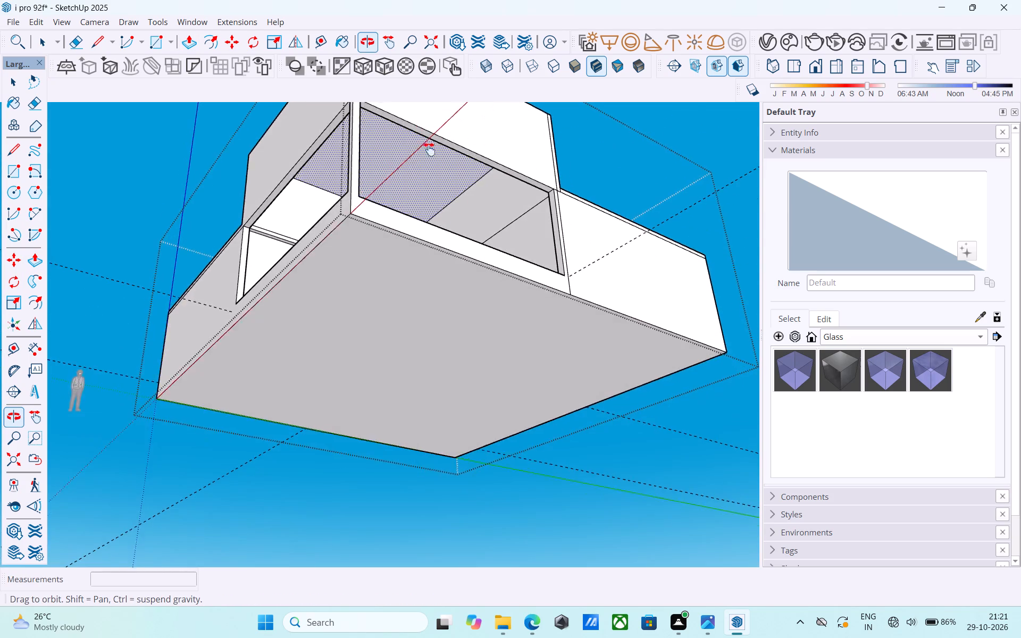
middle_drag(429, 149, 424, 232)
click(391, 265)
scroll(390, 246, up, 4)
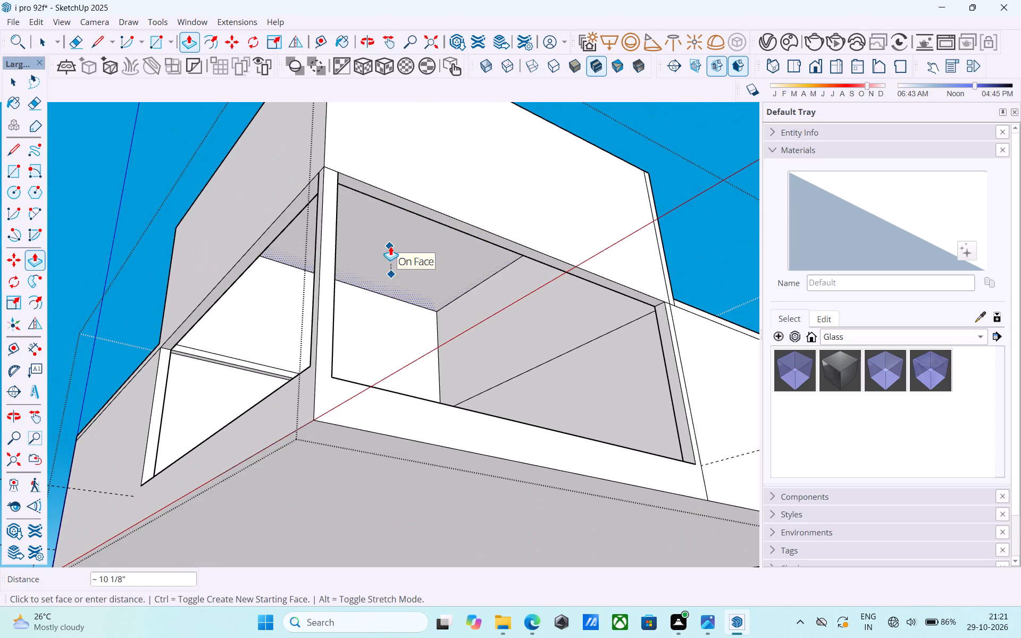
click(390, 246)
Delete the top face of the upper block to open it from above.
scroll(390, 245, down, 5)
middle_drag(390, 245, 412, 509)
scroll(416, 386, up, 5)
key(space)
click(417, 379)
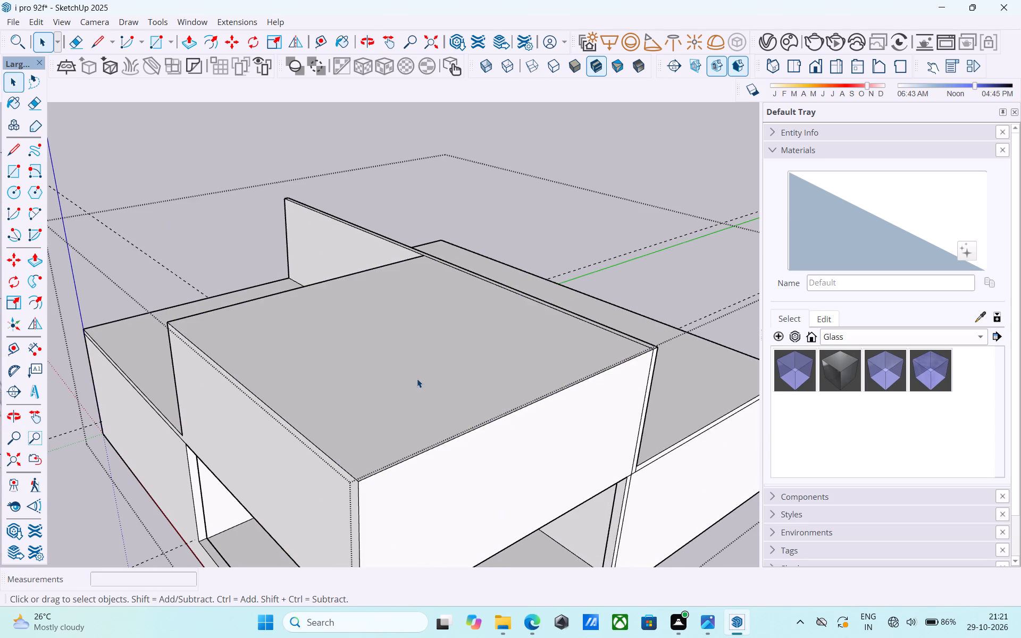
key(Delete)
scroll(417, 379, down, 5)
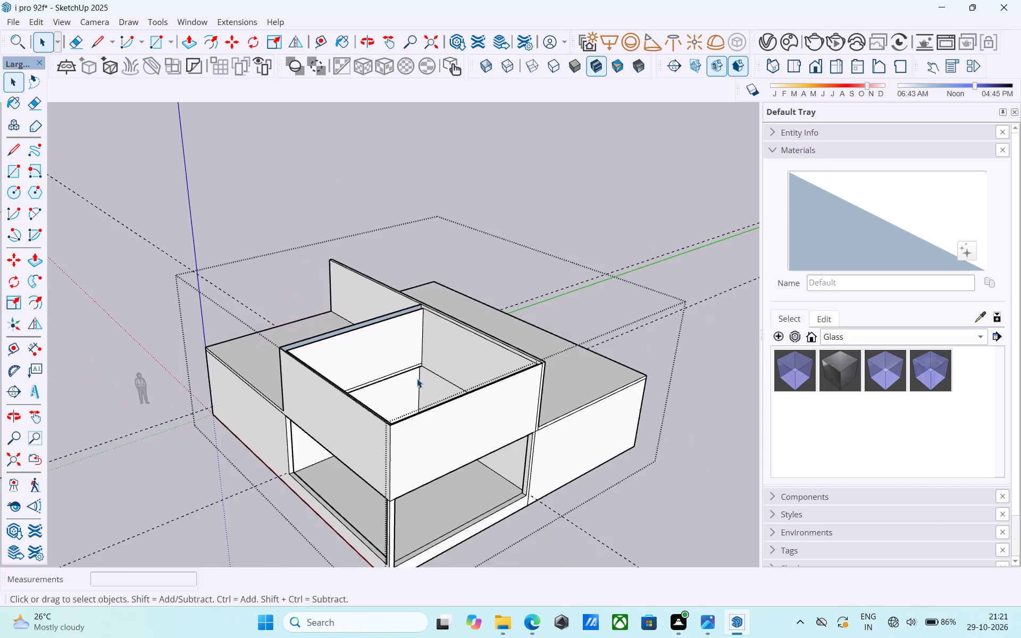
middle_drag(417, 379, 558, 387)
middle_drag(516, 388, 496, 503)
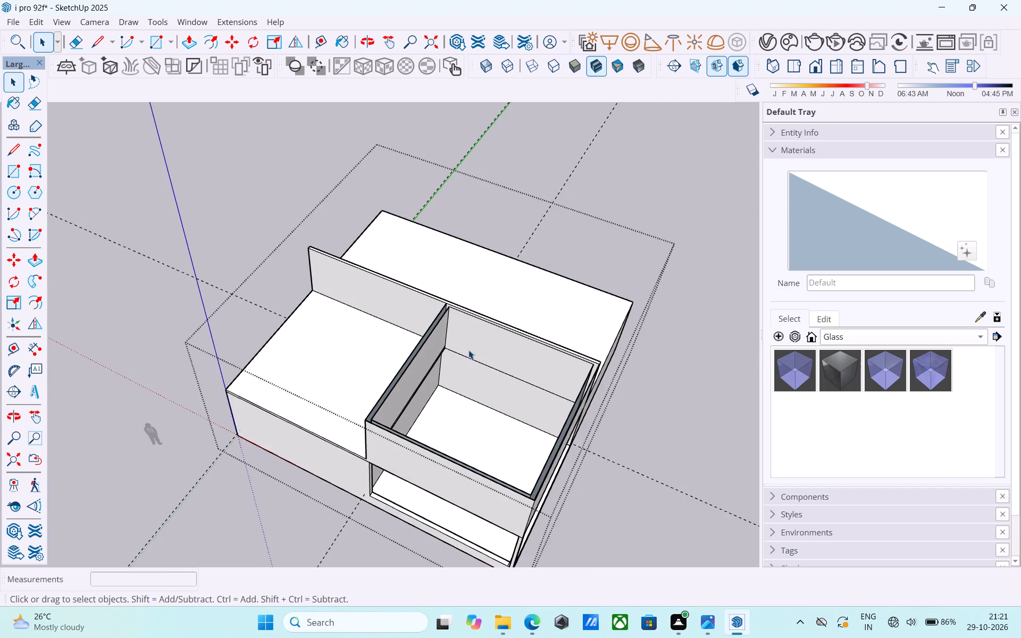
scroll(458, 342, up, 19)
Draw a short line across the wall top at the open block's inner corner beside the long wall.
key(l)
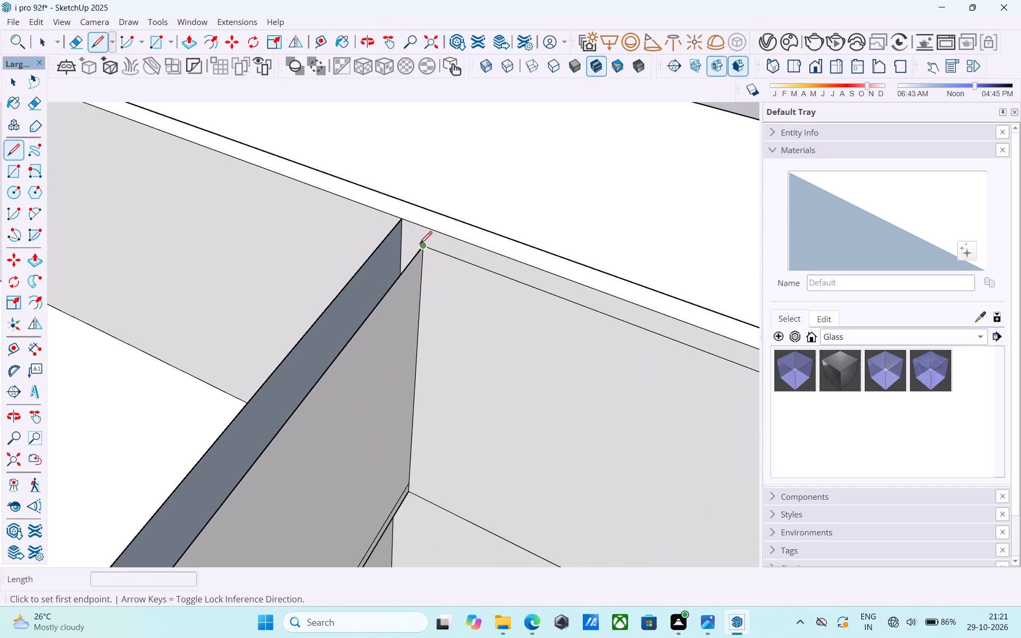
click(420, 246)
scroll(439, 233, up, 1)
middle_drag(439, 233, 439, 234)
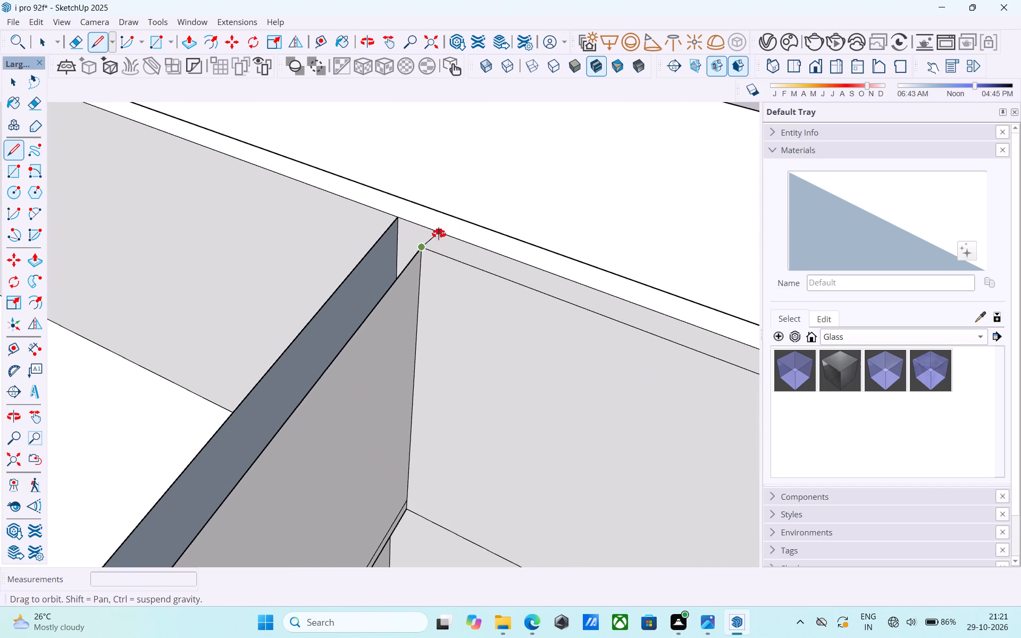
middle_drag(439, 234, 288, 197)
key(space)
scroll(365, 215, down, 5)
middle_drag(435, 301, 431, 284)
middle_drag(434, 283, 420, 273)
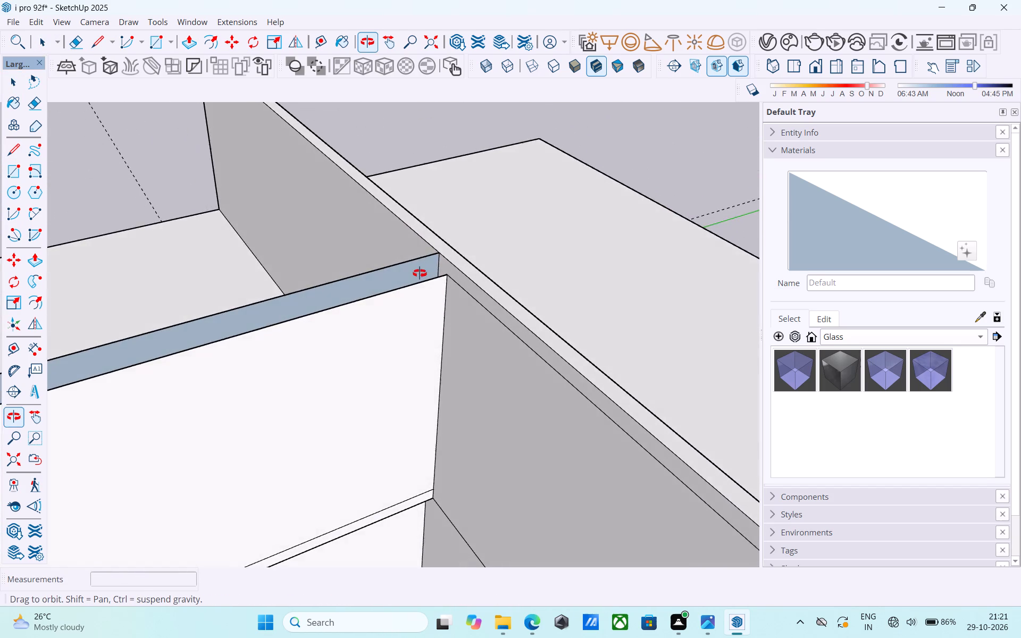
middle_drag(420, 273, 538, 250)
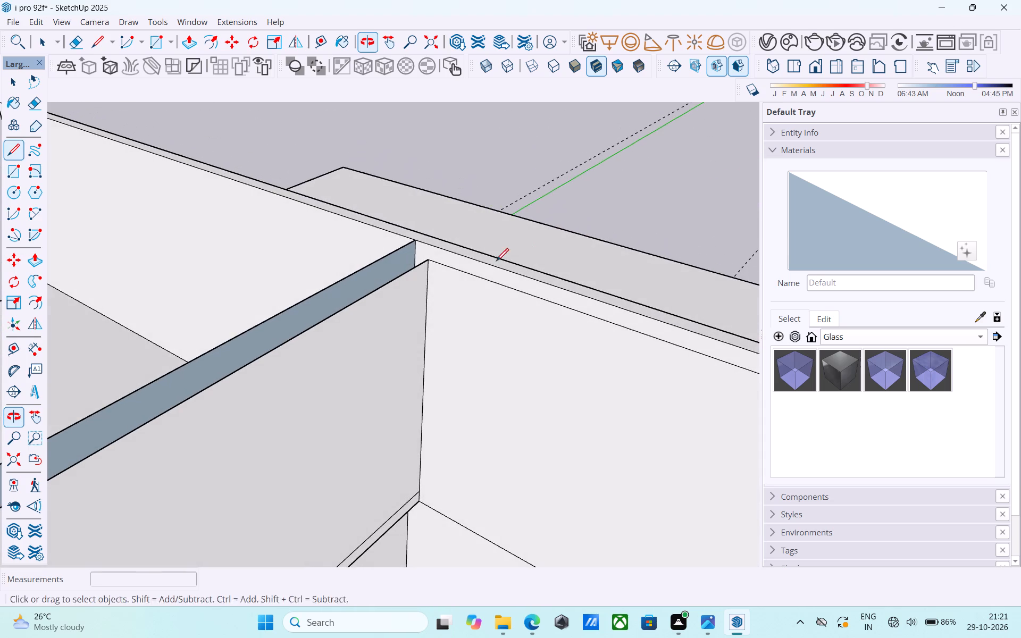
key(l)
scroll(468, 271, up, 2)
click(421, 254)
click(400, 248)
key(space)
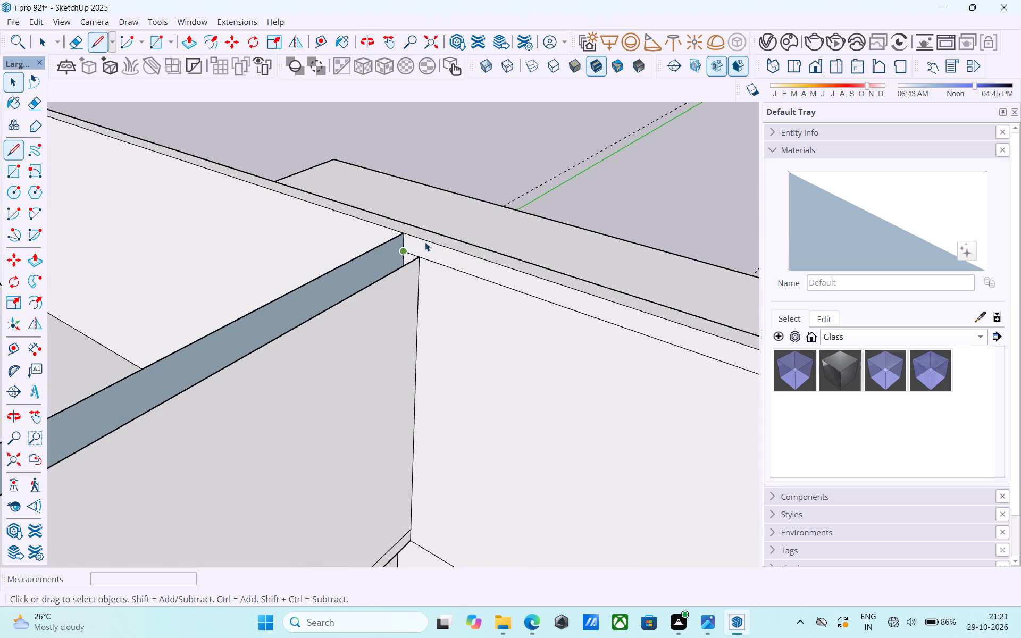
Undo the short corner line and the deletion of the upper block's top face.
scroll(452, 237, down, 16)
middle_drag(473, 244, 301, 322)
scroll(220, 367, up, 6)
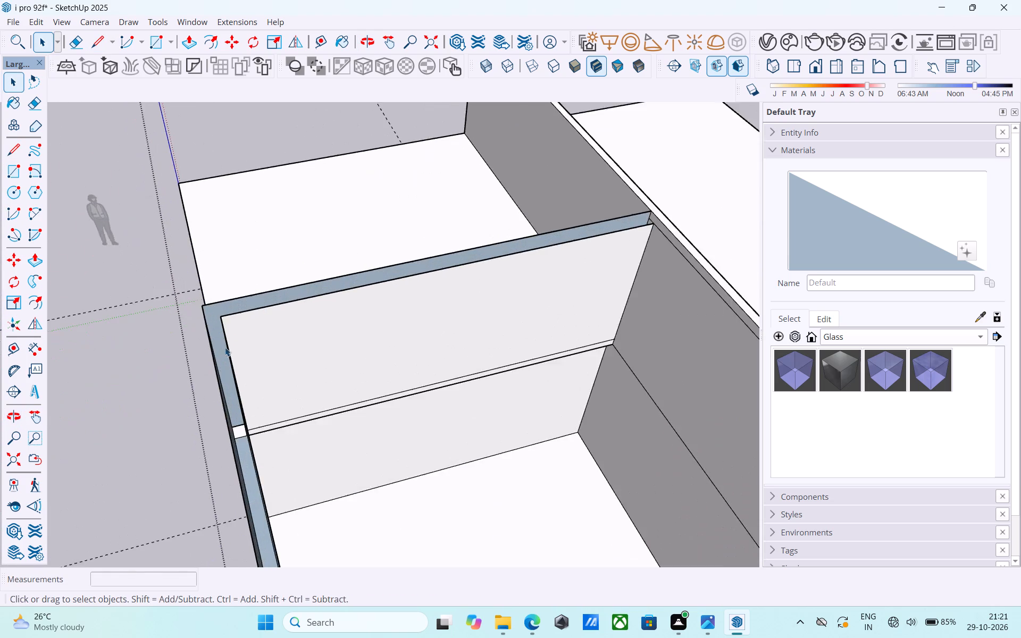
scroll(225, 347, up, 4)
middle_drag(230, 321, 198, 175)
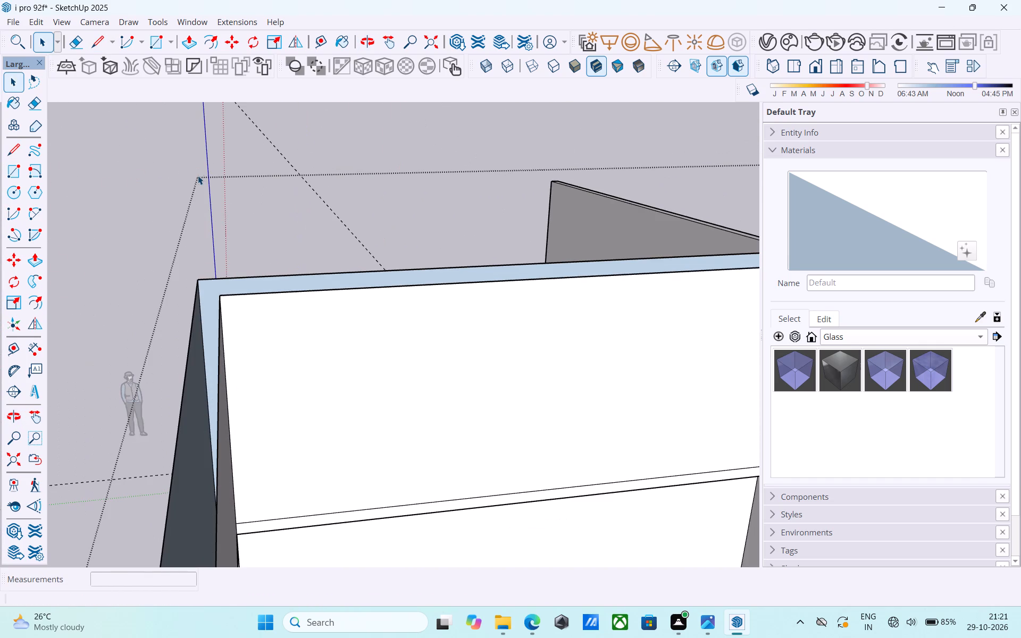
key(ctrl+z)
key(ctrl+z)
Undo the last Push/Pull of the corner room's ceiling face.
scroll(272, 234, down, 4)
middle_drag(281, 406, 296, 263)
scroll(297, 275, down, 8)
middle_drag(319, 426, 326, 272)
scroll(340, 298, up, 8)
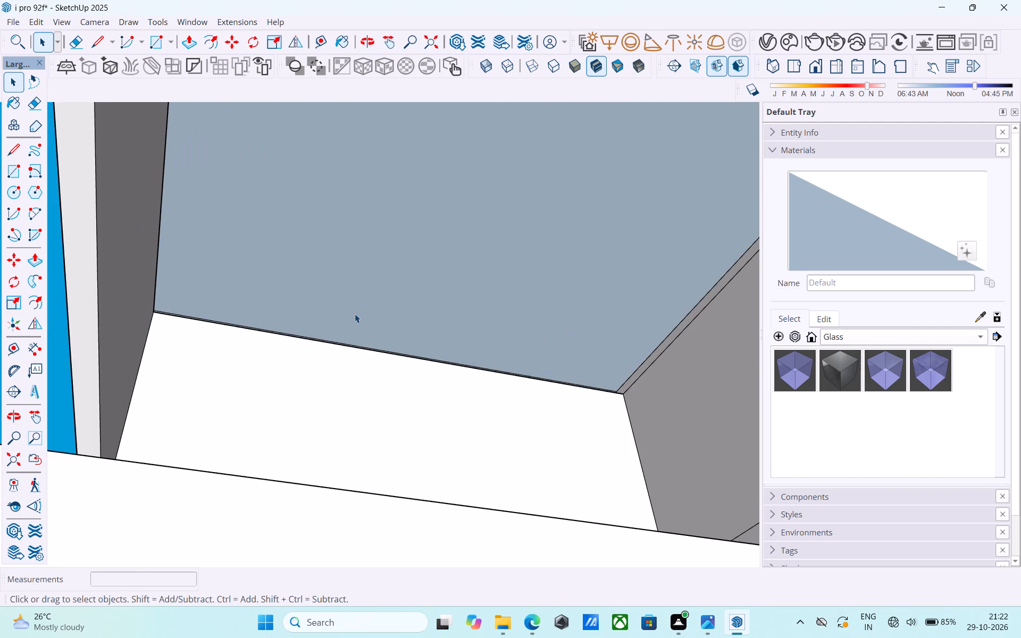
key(ctrl+z)
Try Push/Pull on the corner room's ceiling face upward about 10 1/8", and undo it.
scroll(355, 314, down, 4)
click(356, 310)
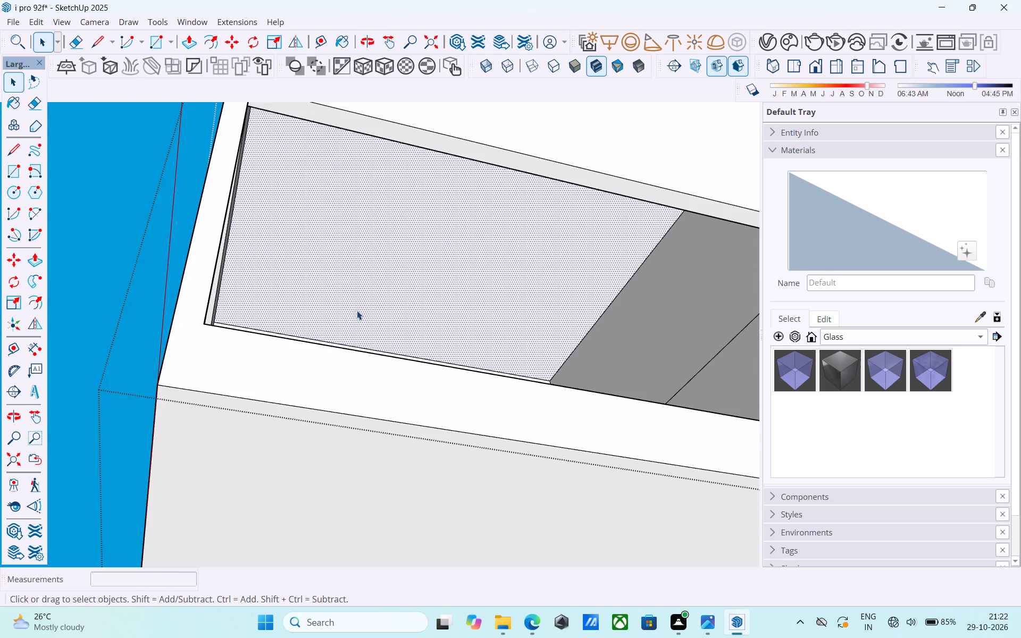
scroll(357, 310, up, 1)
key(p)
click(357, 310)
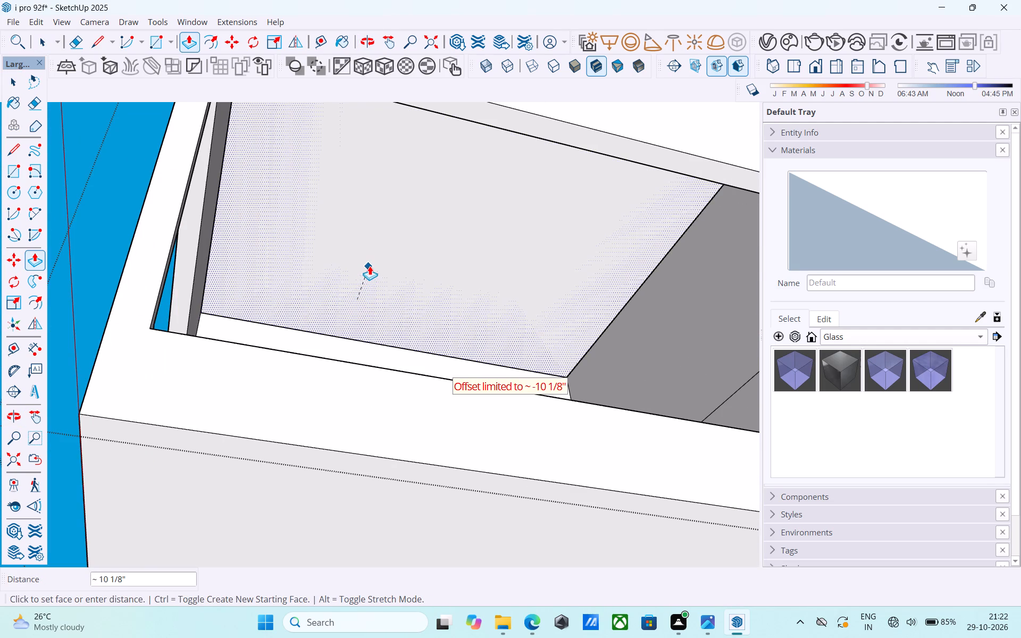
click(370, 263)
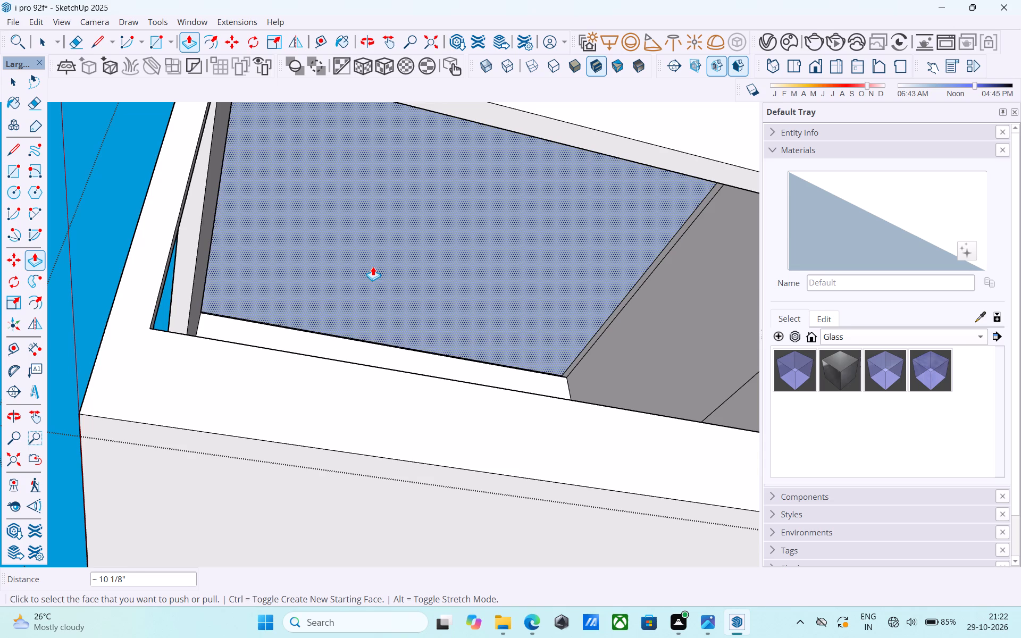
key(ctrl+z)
Push/Pull the upper block's roof face down to the top of the ground-floor slab.
scroll(373, 266, down, 3)
middle_drag(378, 295, 419, 530)
scroll(414, 512, down, 6)
key(space)
scroll(409, 488, down, 5)
middle_drag(409, 488, 410, 486)
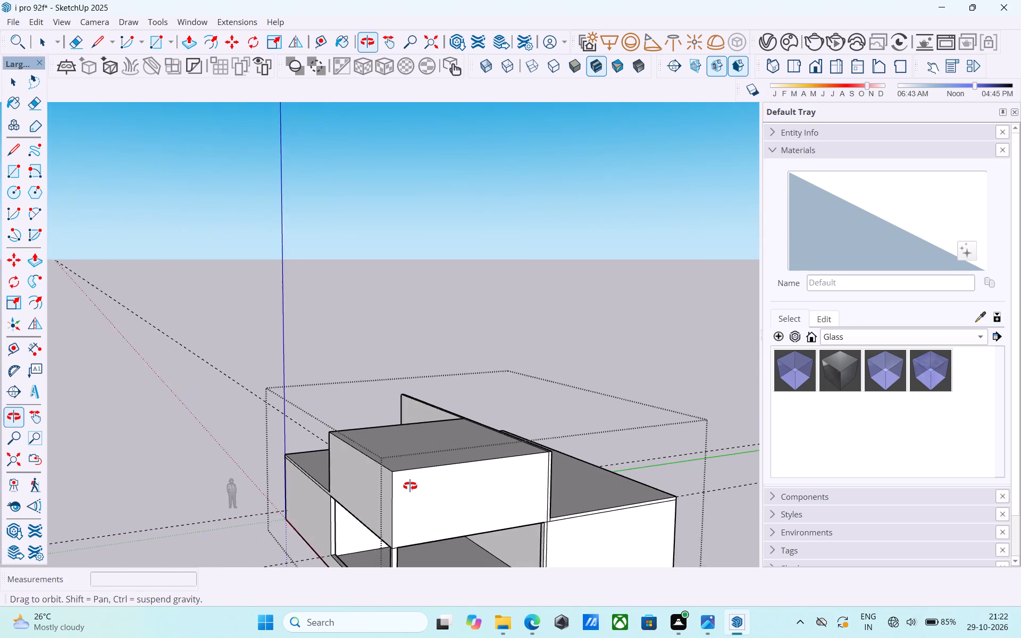
middle_drag(410, 486, 437, 486)
middle_drag(435, 450, 451, 536)
scroll(451, 536, up, 5)
click(456, 497)
key(p)
click(456, 494)
shift+middle_drag(457, 504, 459, 470)
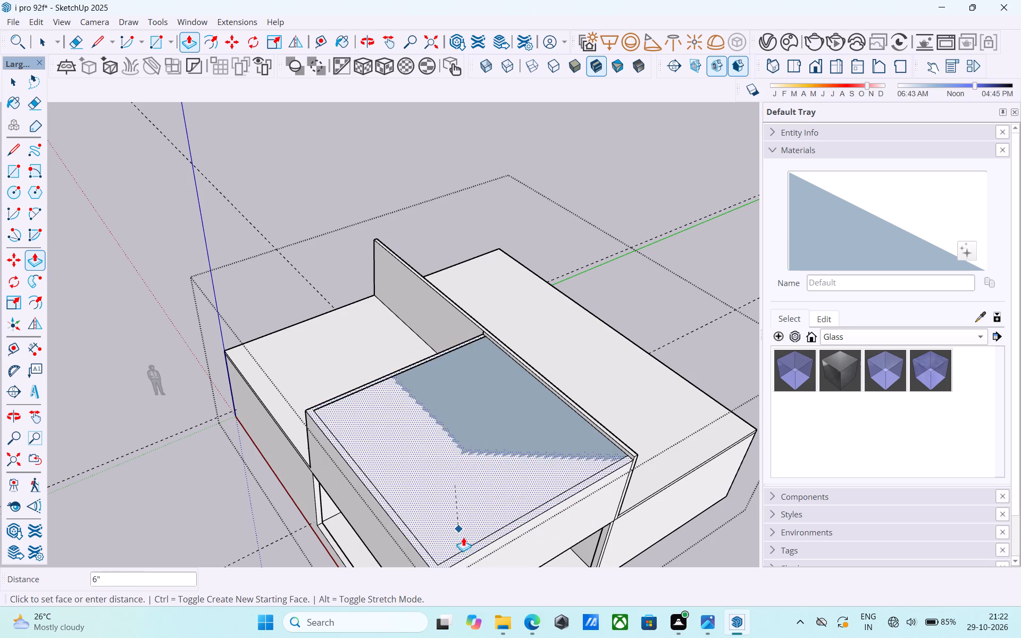
shift+middle_drag(464, 535, 453, 391)
click(448, 445)
key(space)
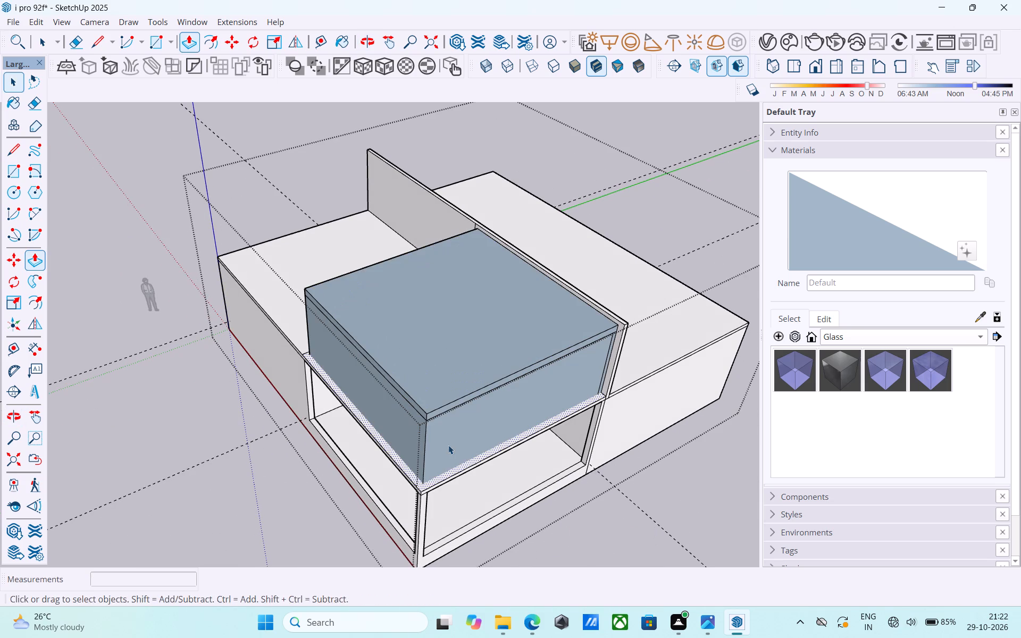
Erase the outer corner and top edges of the blue box left standing on the slab.
key(e)
drag(448, 428, 411, 407)
drag(428, 410, 439, 468)
drag(431, 436, 406, 432)
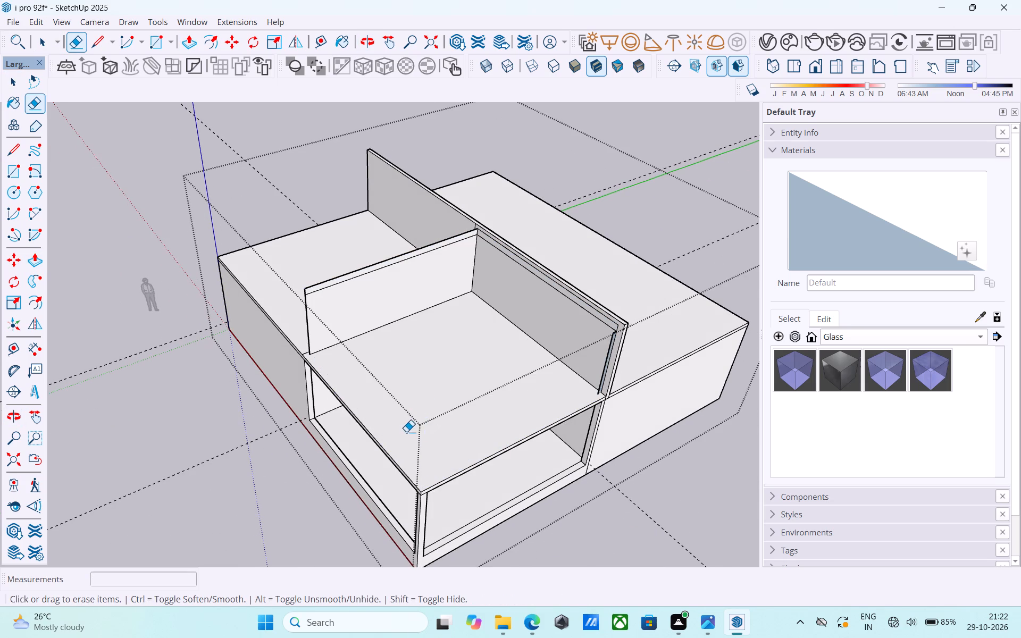
key(space)
Erase the leftover partition's remaining top and vertical edges above the slab.
middle_drag(414, 435, 656, 426)
scroll(554, 237, up, 3)
middle_drag(542, 256, 604, 337)
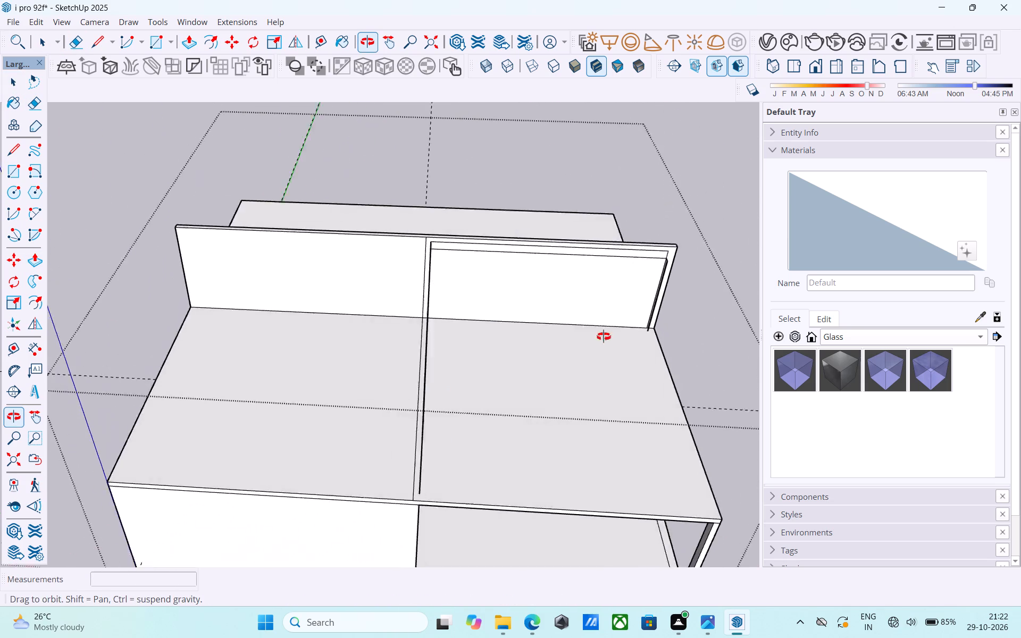
middle_drag(604, 337, 649, 337)
key(e)
drag(505, 400, 567, 379)
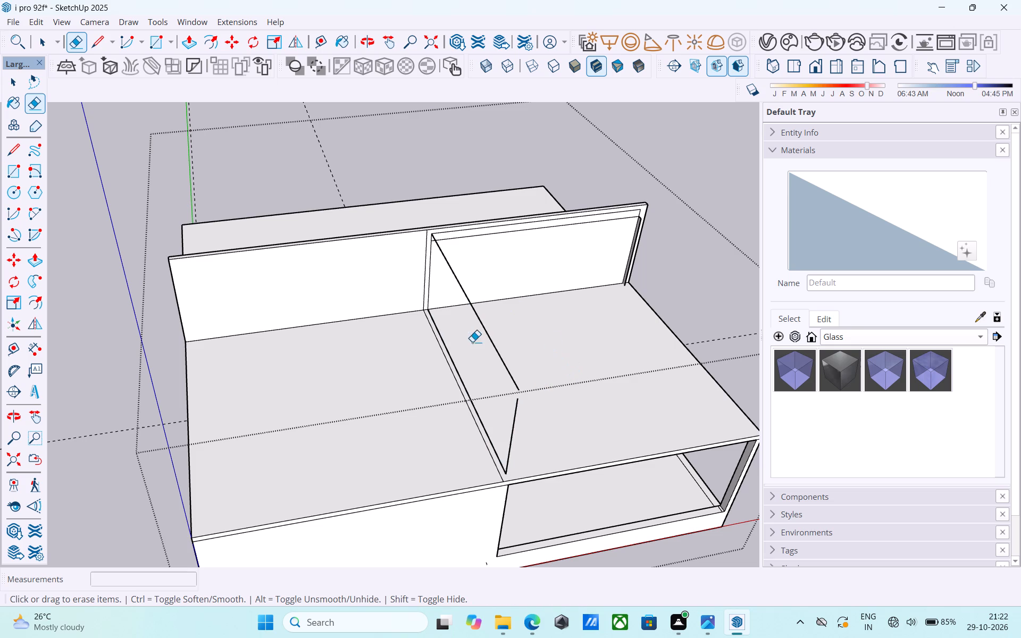
drag(472, 342, 502, 338)
drag(510, 414, 526, 427)
Erase the extra inner edge left near the top of the long upper wall.
middle_drag(575, 369, 440, 372)
scroll(440, 372, down, 2)
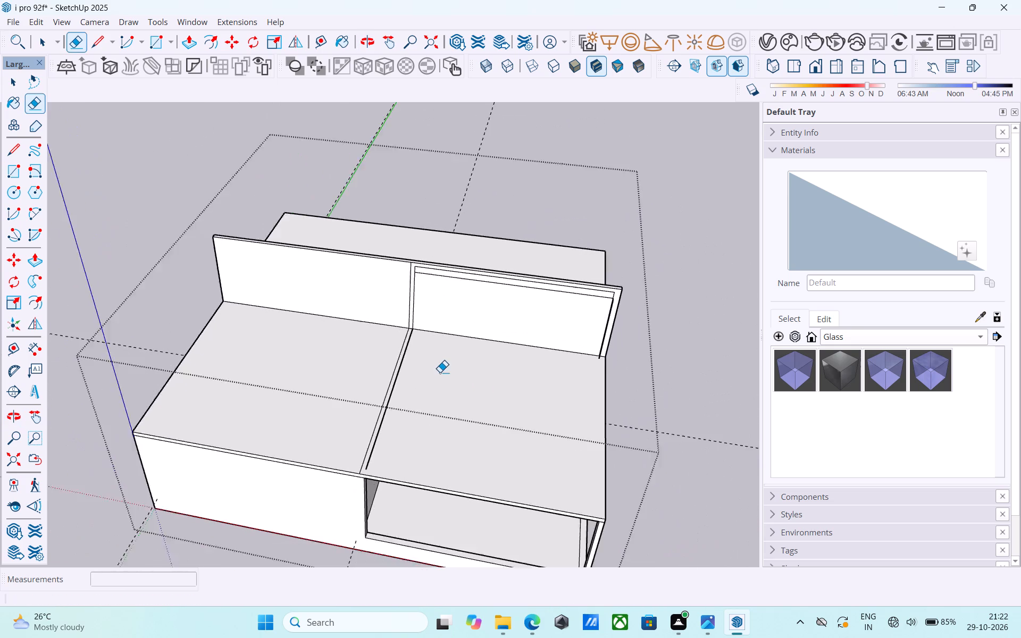
scroll(440, 372, down, 2)
middle_drag(492, 354, 132, 405)
middle_drag(287, 381, 425, 346)
scroll(506, 318, up, 2)
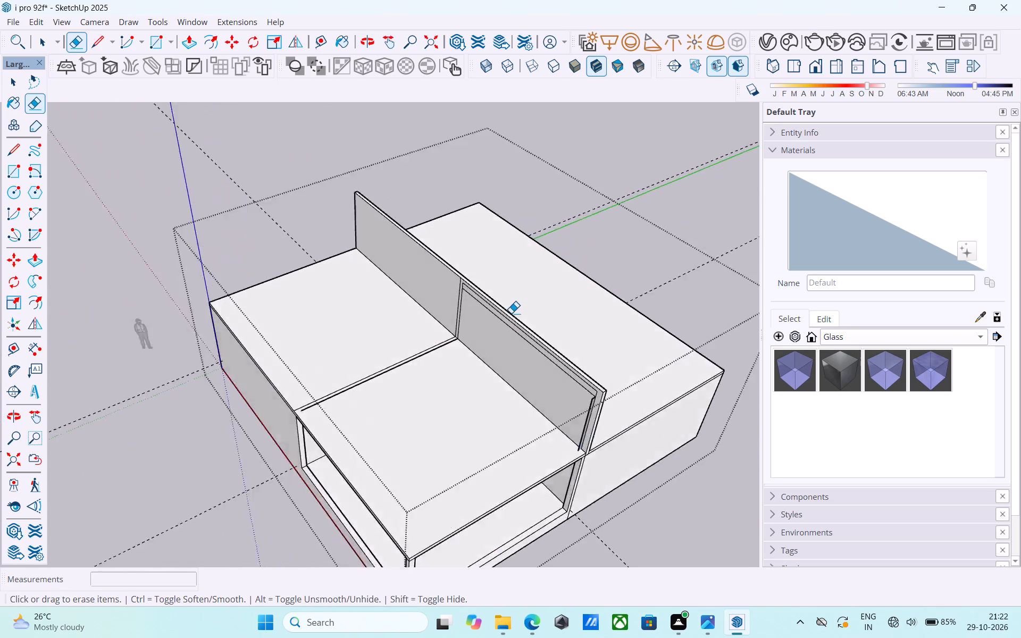
scroll(511, 313, up, 14)
click(472, 337)
scroll(474, 350, down, 5)
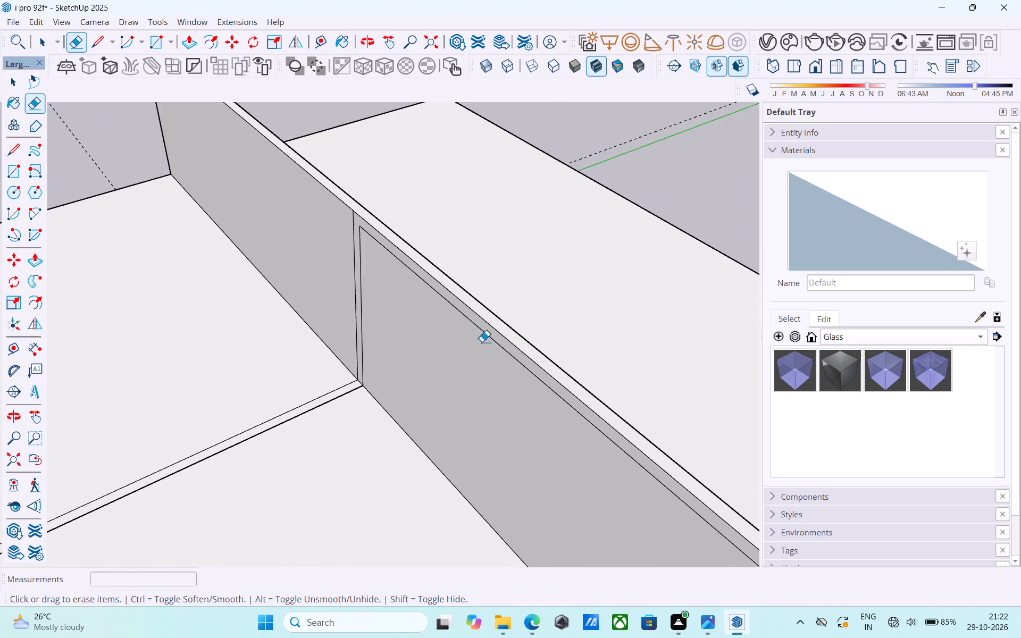
Erase the thick leftover edge beside the partition line on the slab.
scroll(482, 342, down, 8)
middle_drag(486, 348, 580, 284)
scroll(353, 416, up, 5)
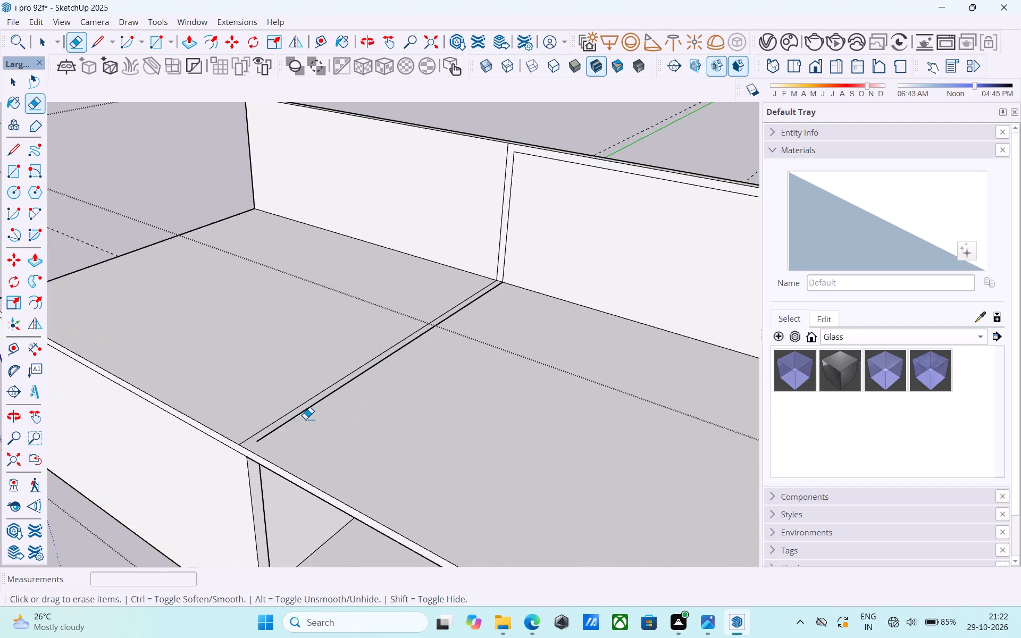
scroll(305, 419, up, 2)
drag(302, 417, 291, 416)
scroll(291, 416, down, 10)
middle_drag(303, 419, 336, 401)
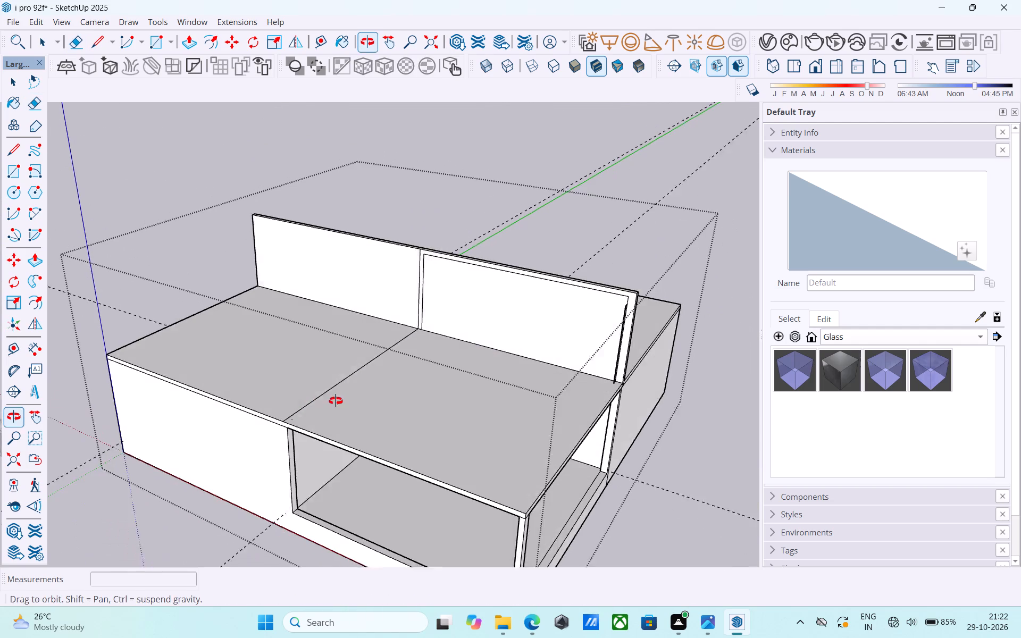
middle_drag(336, 401, 339, 401)
middle_drag(367, 412, 431, 387)
key(space)
Draw a line up the slab edge from the opening's corner, and a 25' line across the slab to the upper wall.
scroll(391, 404, up, 4)
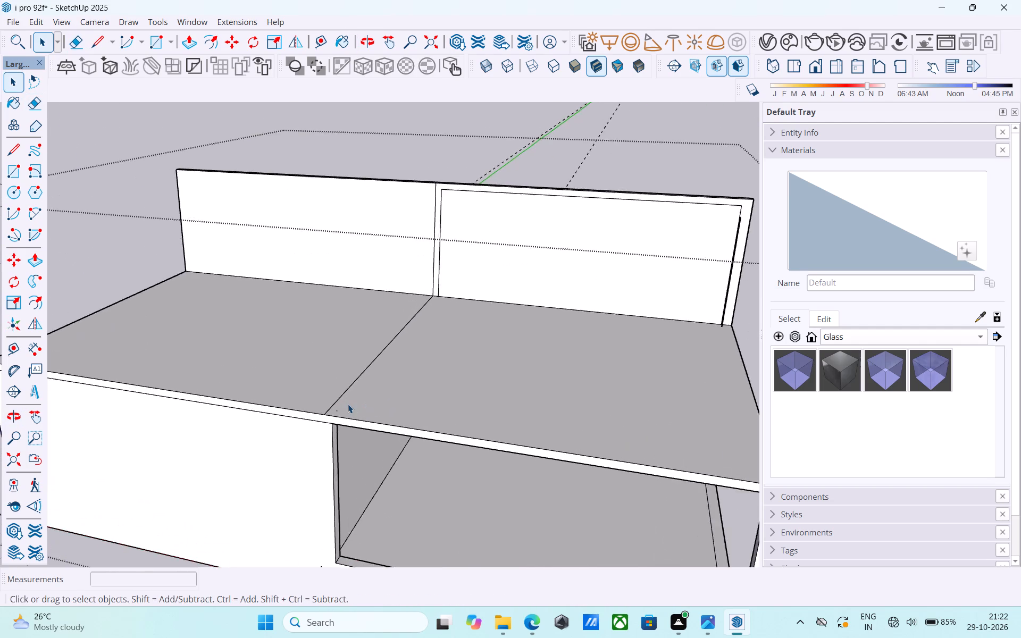
scroll(348, 404, up, 8)
key(l)
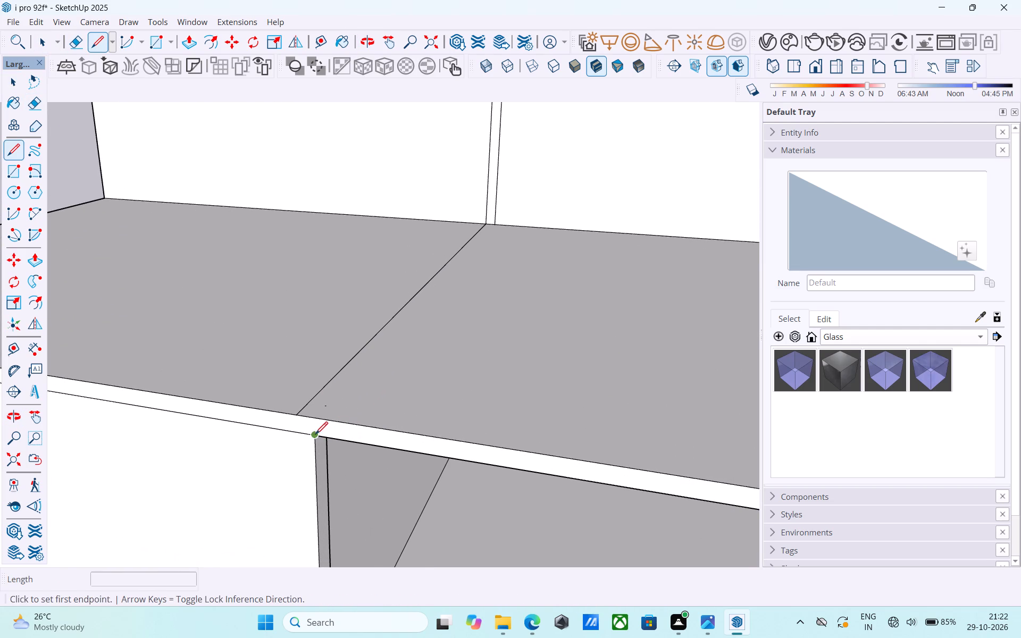
click(313, 435)
click(320, 418)
click(317, 416)
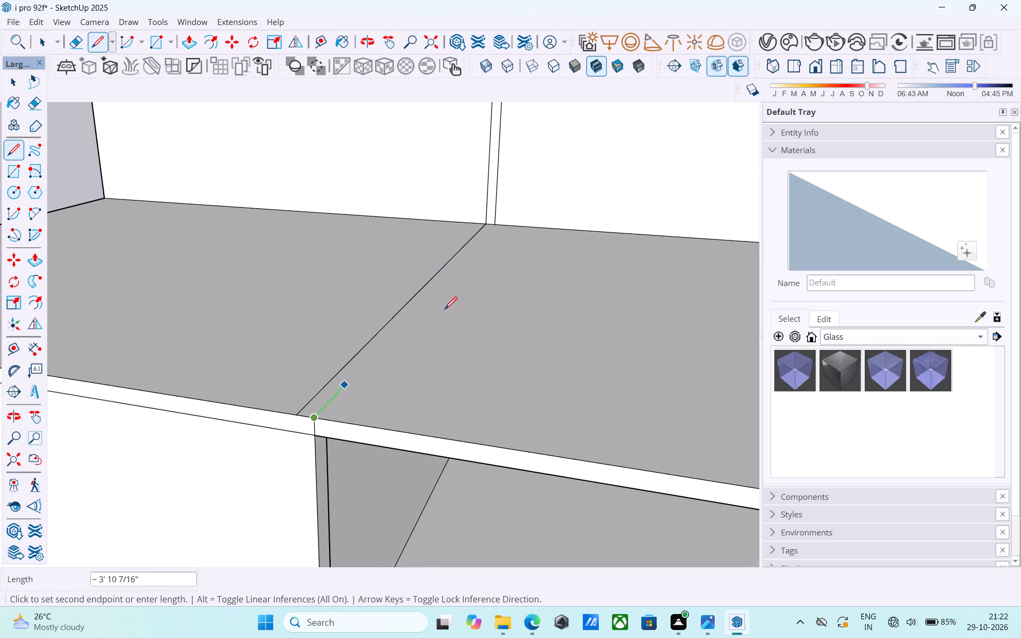
click(495, 220)
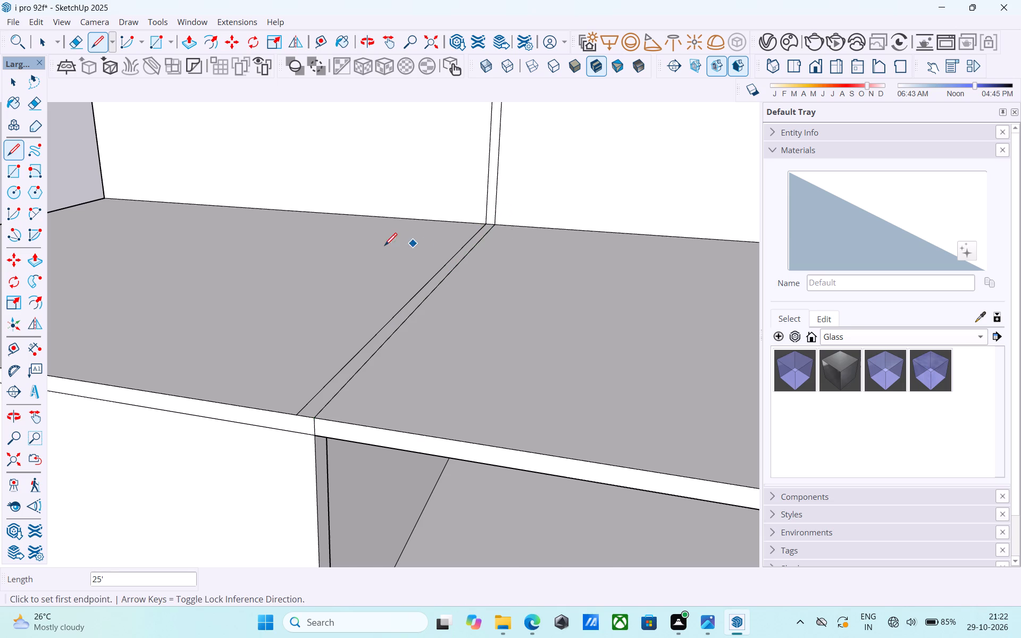
Draw a 9" line along the base of the upper wall's end, from the outer corner to the blue sliver's foot.
scroll(383, 247, down, 10)
middle_drag(531, 307, 532, 462)
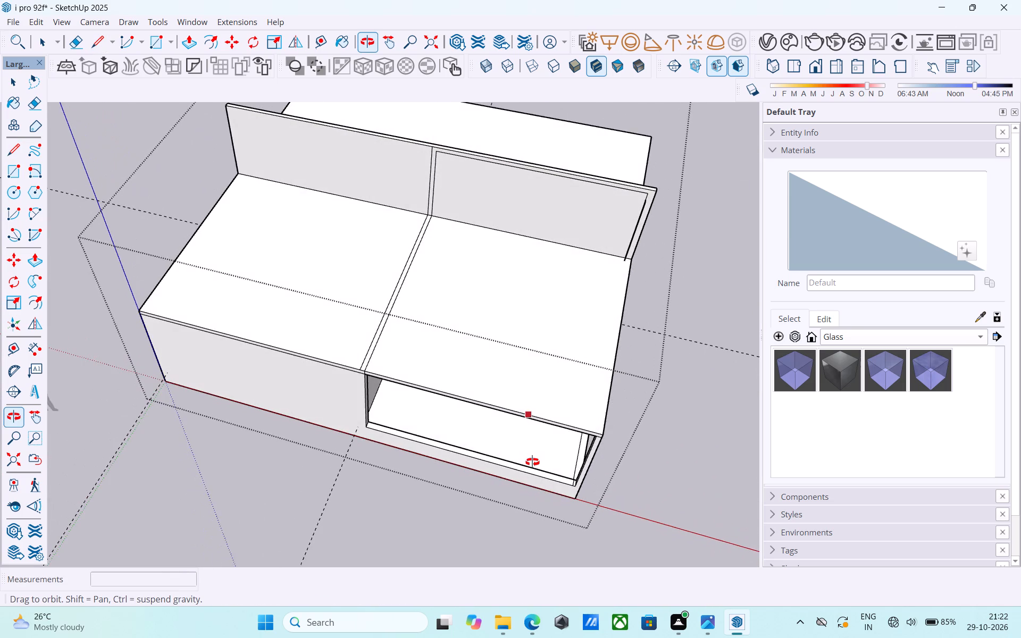
middle_drag(532, 462, 343, 399)
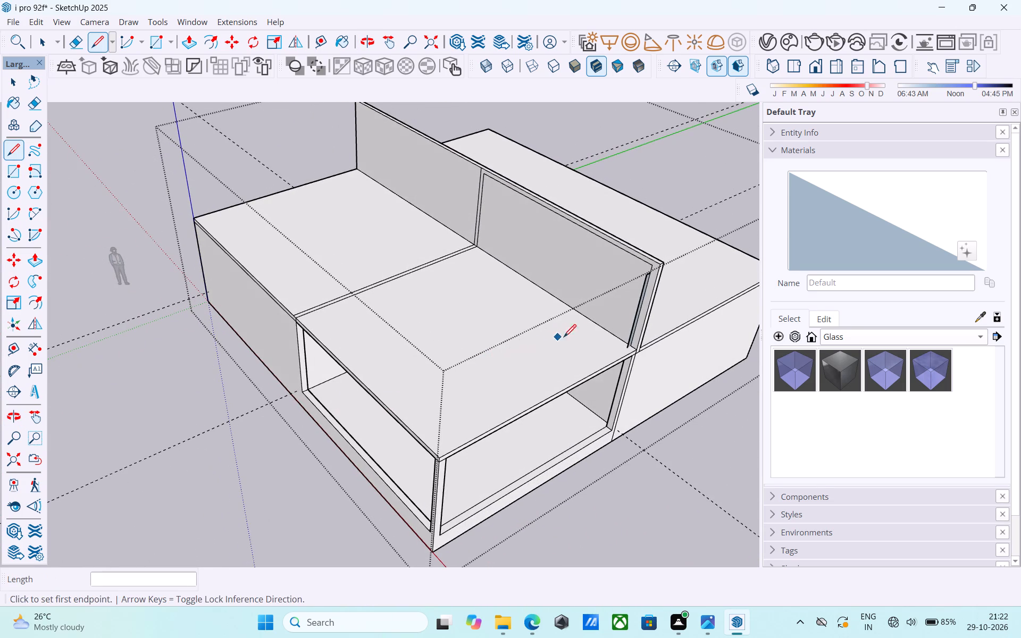
scroll(597, 345, up, 7)
middle_click(612, 353)
scroll(677, 344, up, 4)
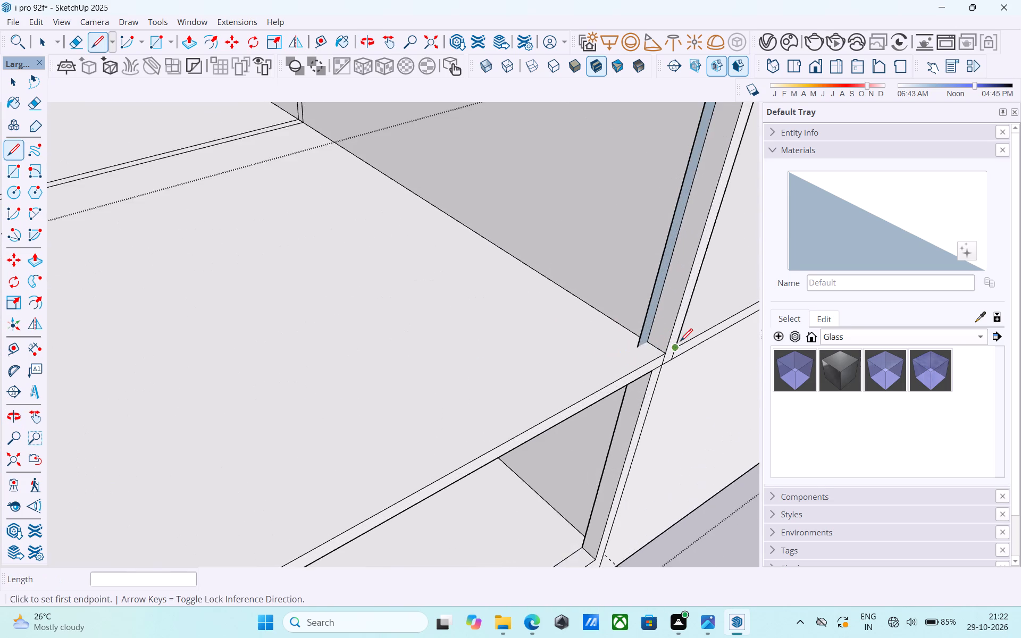
scroll(680, 342, up, 3)
click(665, 358)
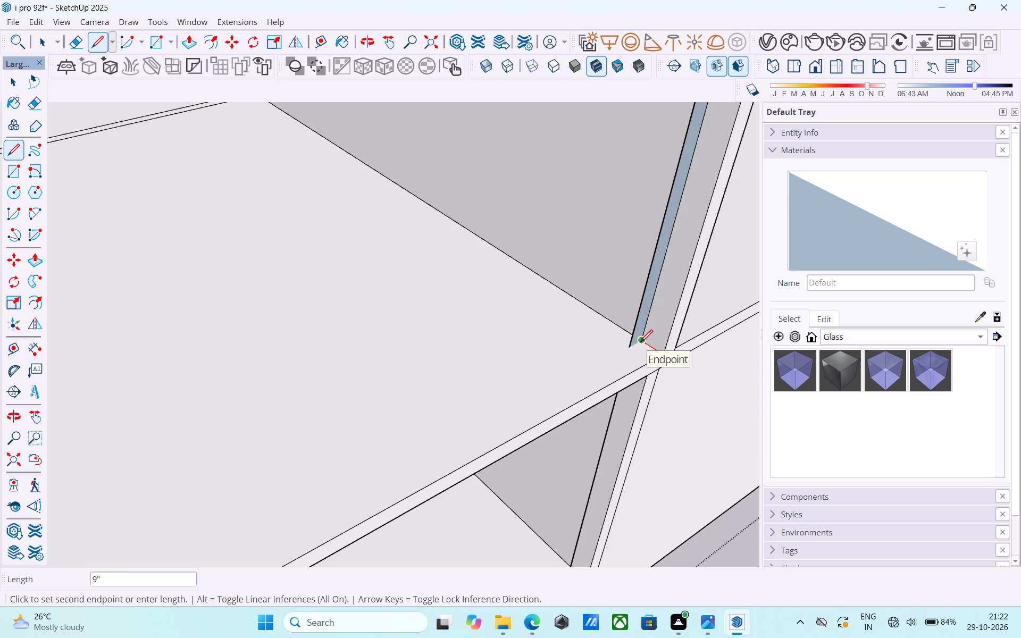
click(642, 340)
click(643, 340)
scroll(652, 339, down, 10)
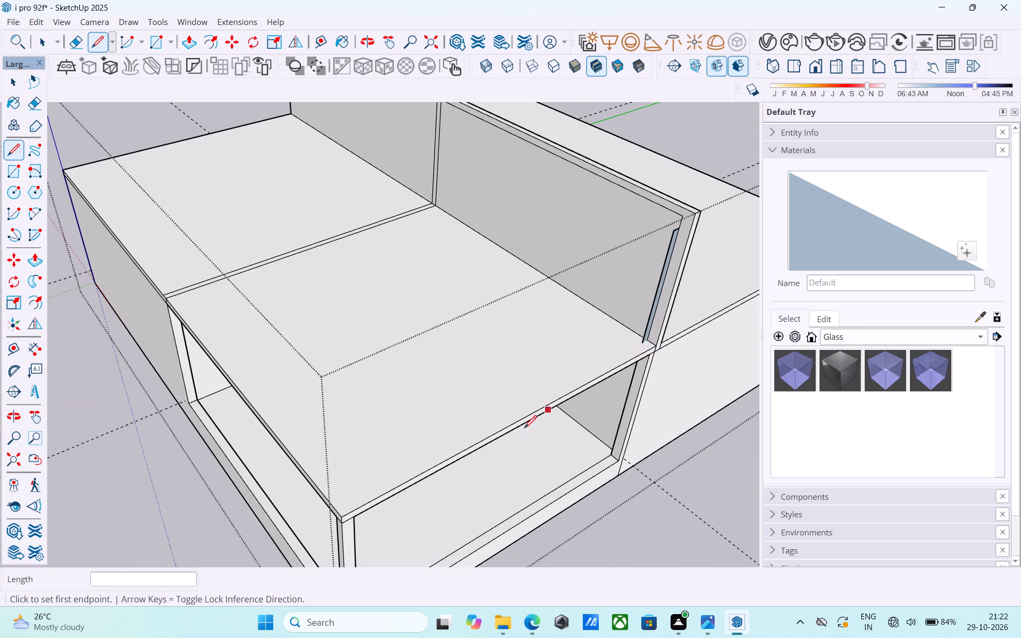
scroll(695, 319, up, 7)
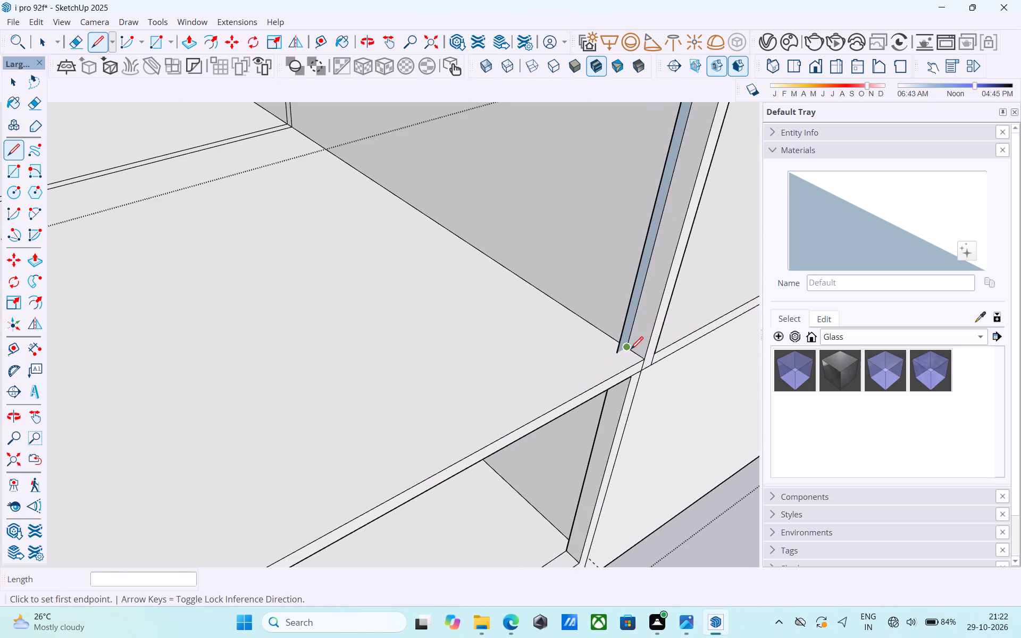
Draw wall lines on the slab from the blue sliver's foot to the outer corner, then 23' 3" along to the partition line.
click(630, 349)
scroll(625, 343, down, 8)
scroll(588, 371, down, 4)
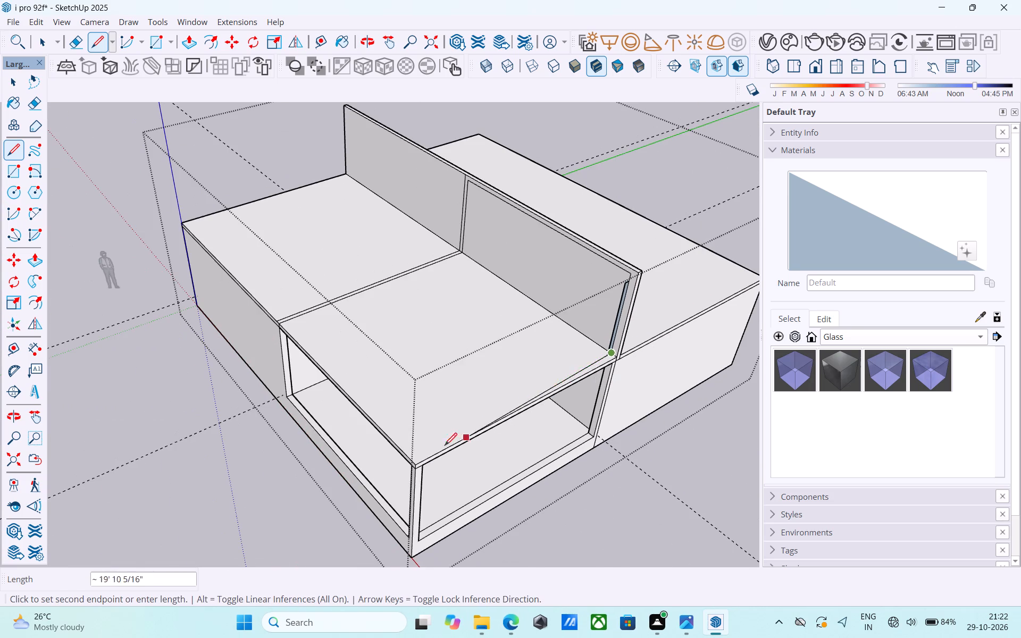
scroll(415, 452, up, 7)
click(420, 458)
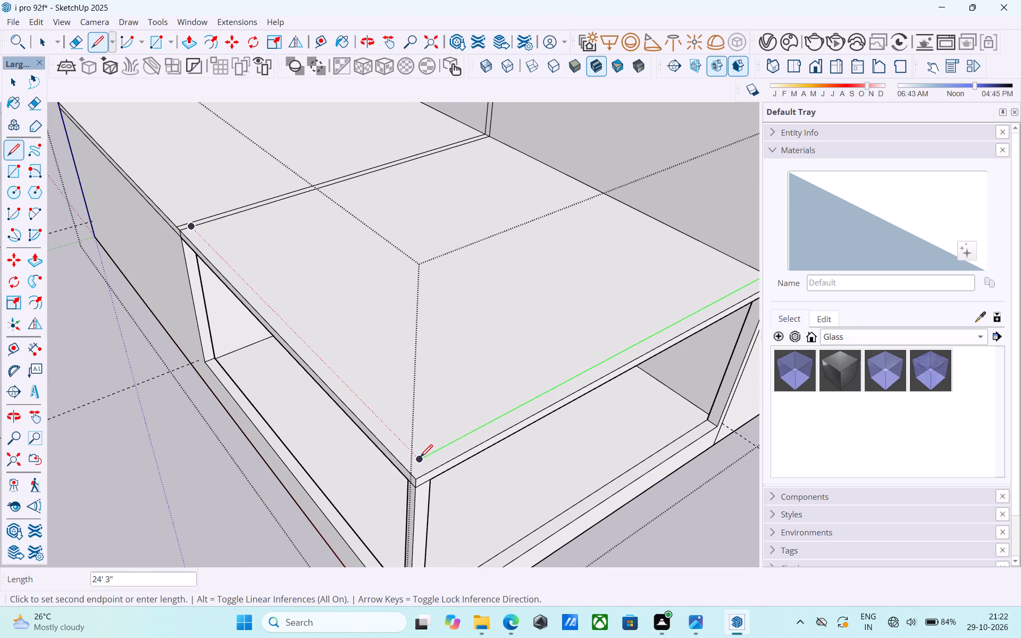
click(196, 223)
Erase the short leftover line segment joining the partition line's end to the slab's outer edge.
scroll(196, 229, up, 8)
key(e)
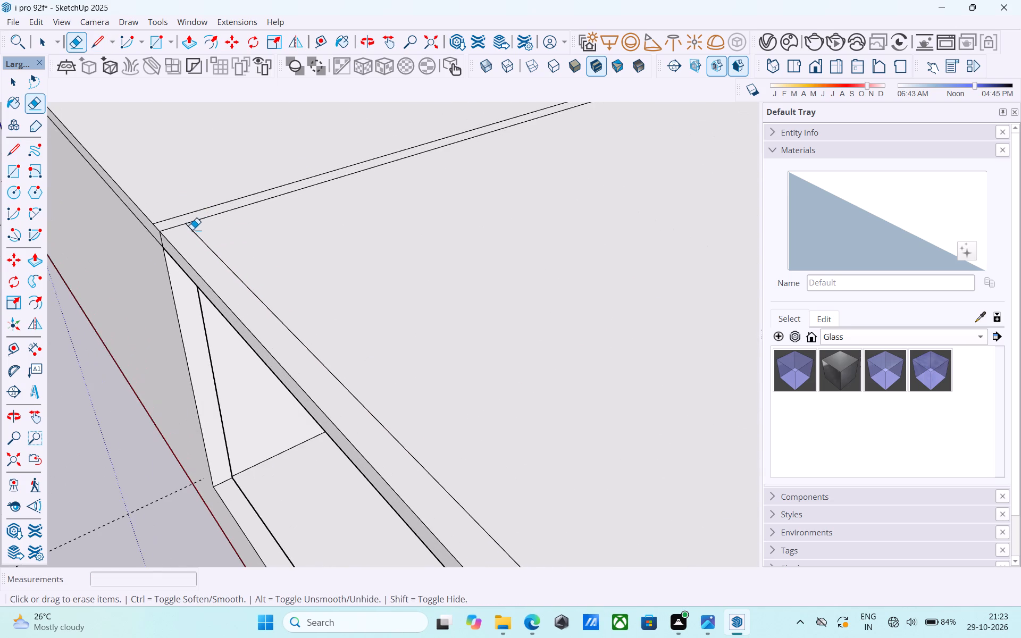
click(173, 229)
Erase the edges of the blue sliver on the end of the long upper wall.
scroll(171, 225, down, 8)
middle_drag(170, 225, 161, 228)
scroll(163, 223, up, 2)
scroll(163, 223, down, 7)
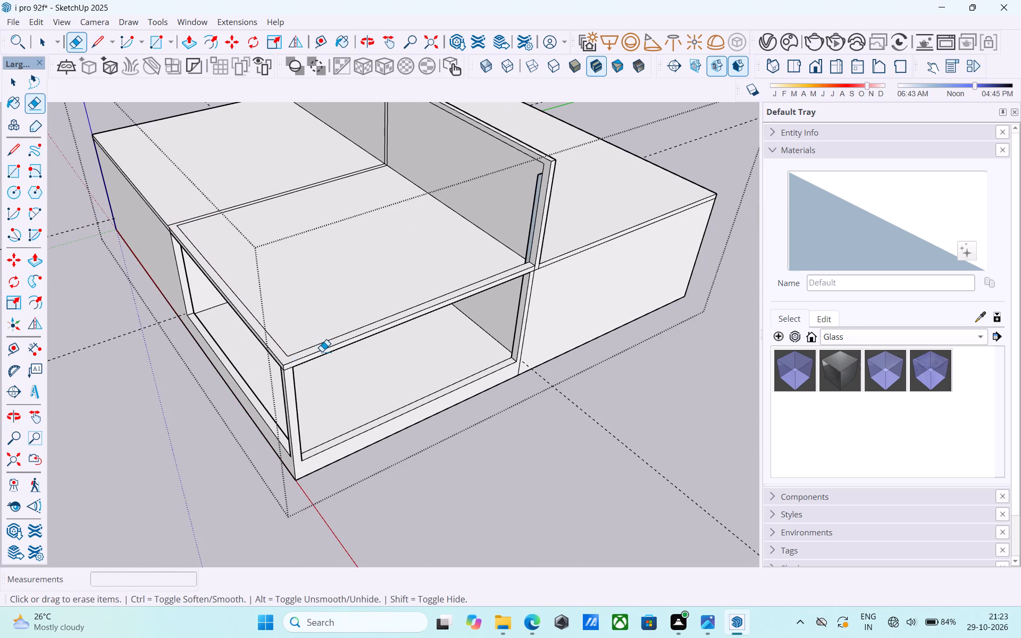
middle_drag(322, 351, 384, 348)
middle_drag(553, 181, 406, 188)
scroll(517, 211, up, 8)
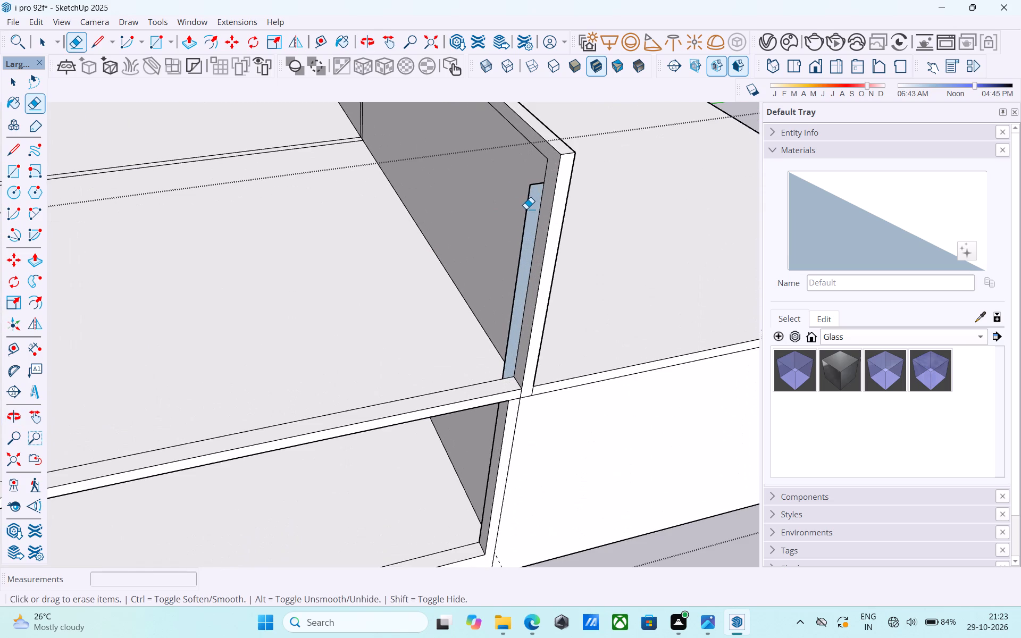
click(527, 209)
drag(534, 187, 532, 180)
scroll(530, 176, down, 9)
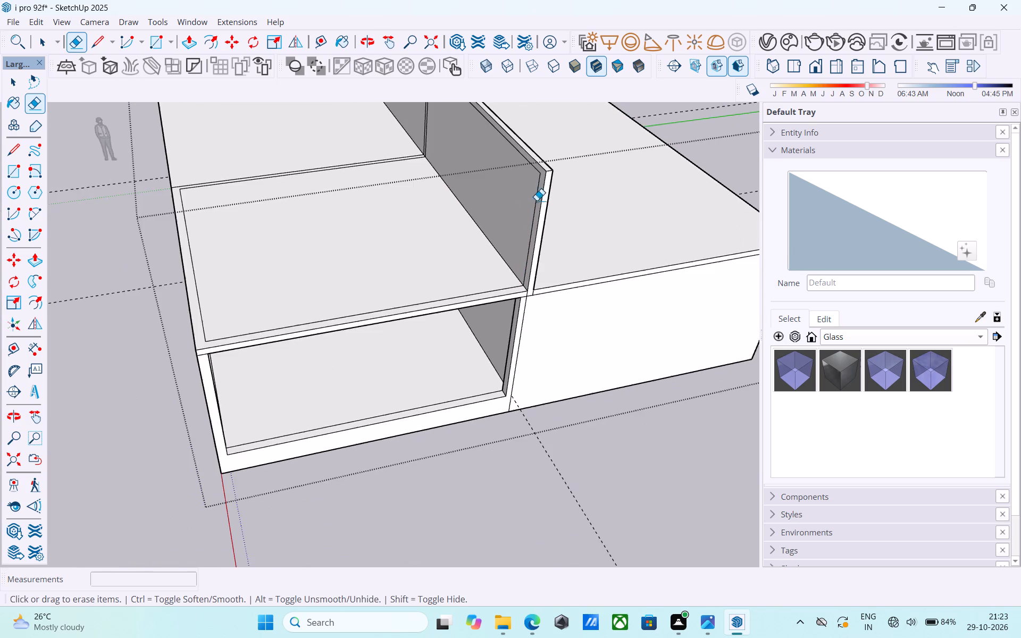
Push the slab face enclosed by the new wall lines down 6".
middle_drag(470, 282, 579, 268)
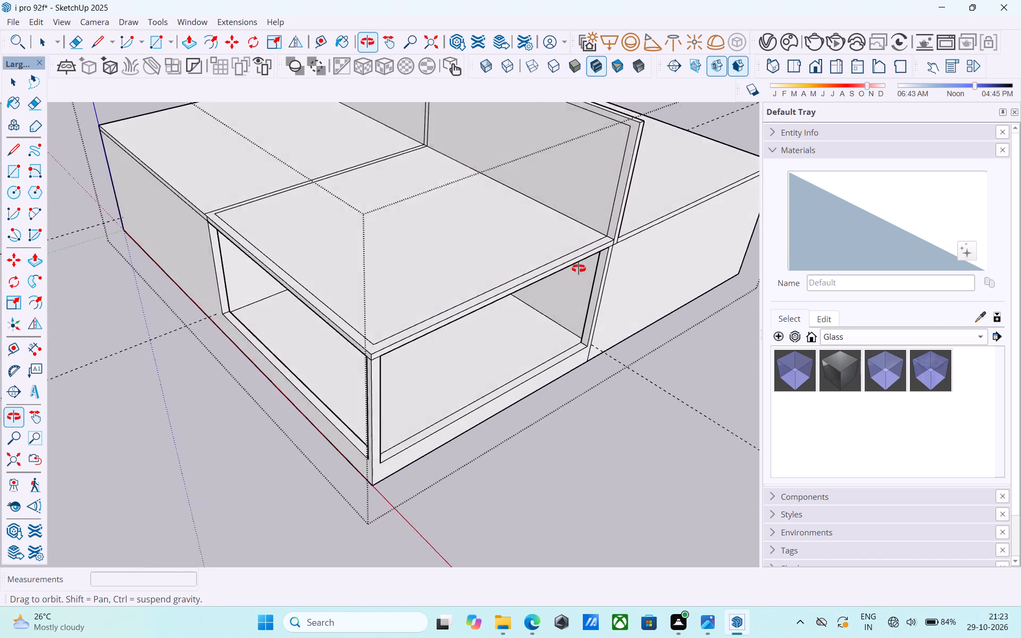
middle_drag(579, 268, 582, 263)
key(space)
scroll(507, 265, up, 3)
click(479, 255)
middle_drag(479, 255, 495, 307)
key(p)
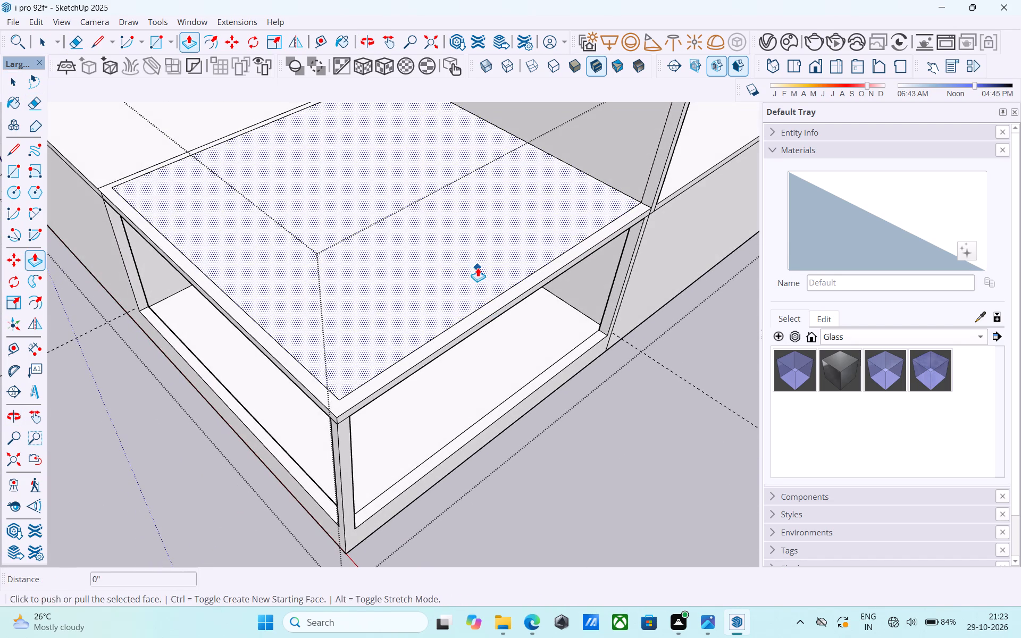
click(478, 267)
click(486, 286)
click(480, 282)
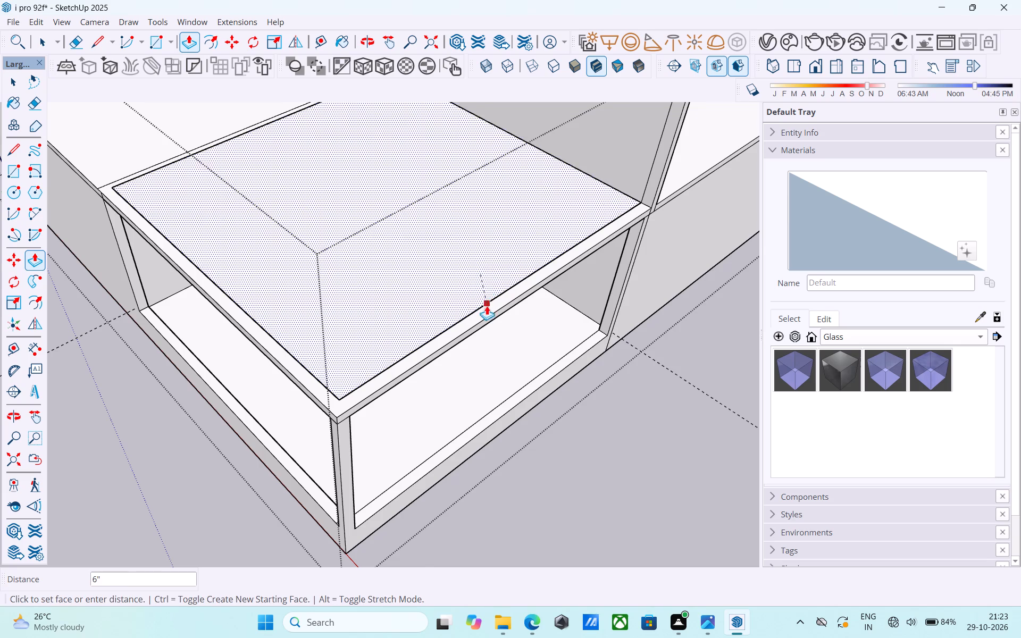
scroll(489, 315, up, 3)
click(486, 329)
Delete the pushed-down slab face to open the corner room upward.
key(space)
middle_drag(486, 329, 469, 205)
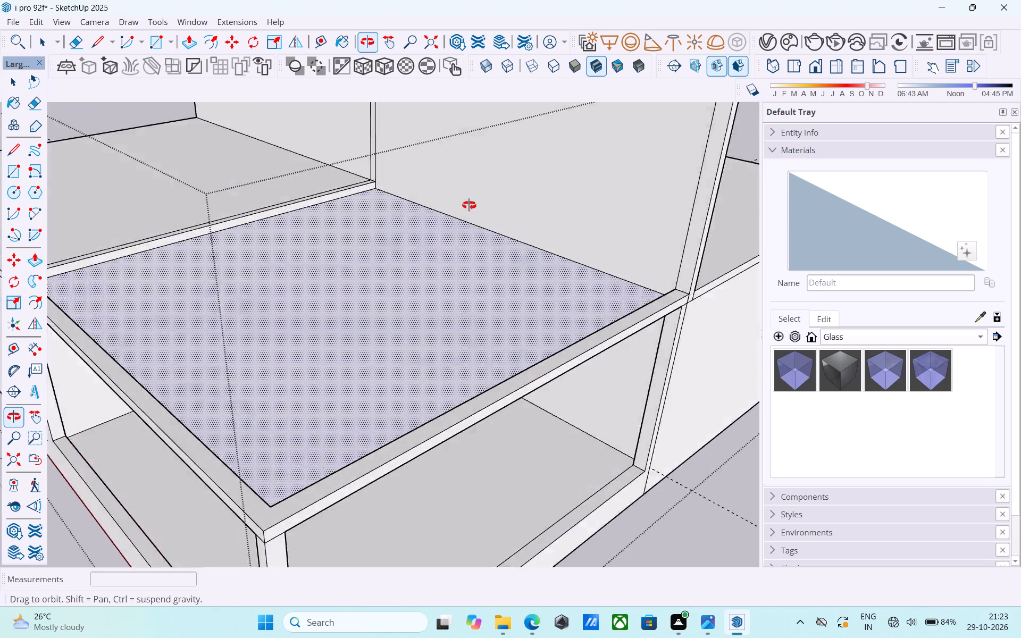
middle_drag(469, 205, 447, 160)
scroll(447, 160, down, 6)
middle_drag(417, 326, 405, 179)
scroll(397, 177, up, 4)
key(space)
click(406, 202)
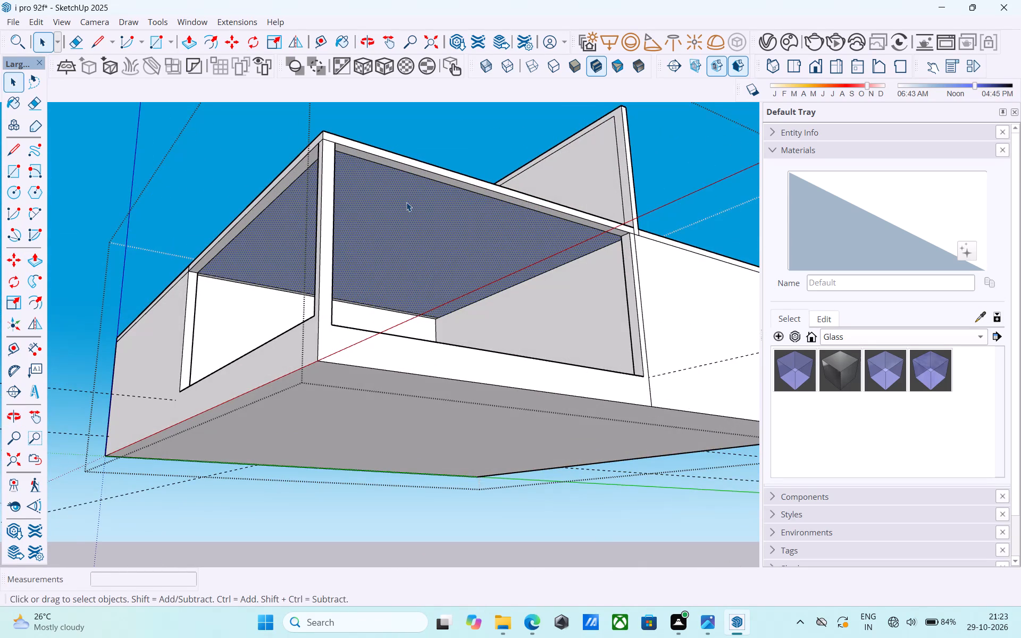
scroll(406, 202, up, 3)
key(Delete)
Pull the wall strip around the opening up to the top of the long upper wall.
middle_drag(406, 202, 443, 356)
scroll(432, 340, down, 6)
middle_drag(432, 340, 436, 351)
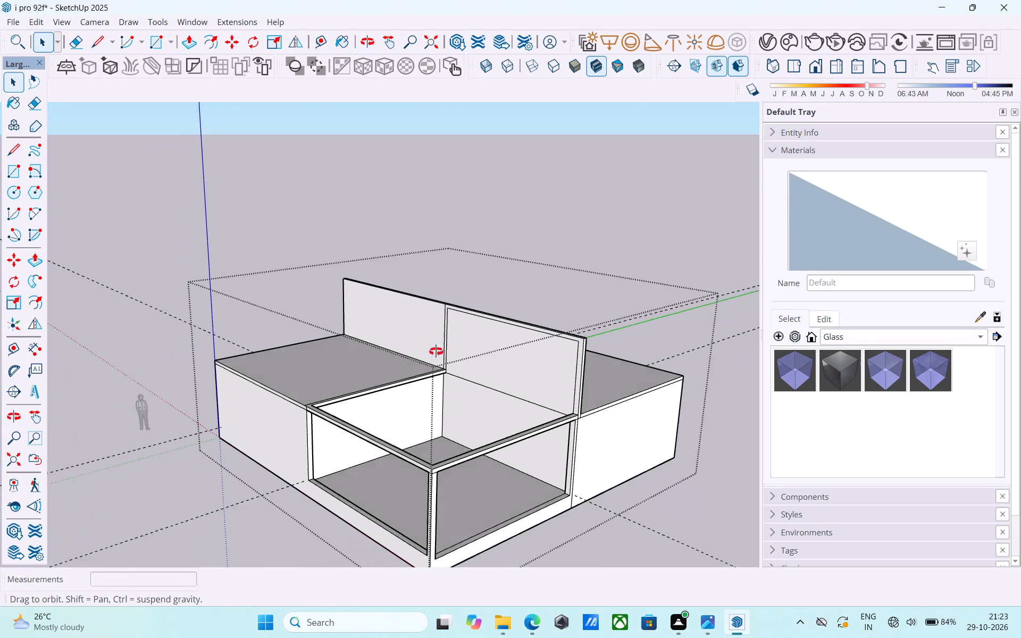
middle_drag(436, 351, 441, 364)
scroll(391, 327, down, 5)
middle_drag(413, 357, 398, 355)
scroll(408, 395, up, 9)
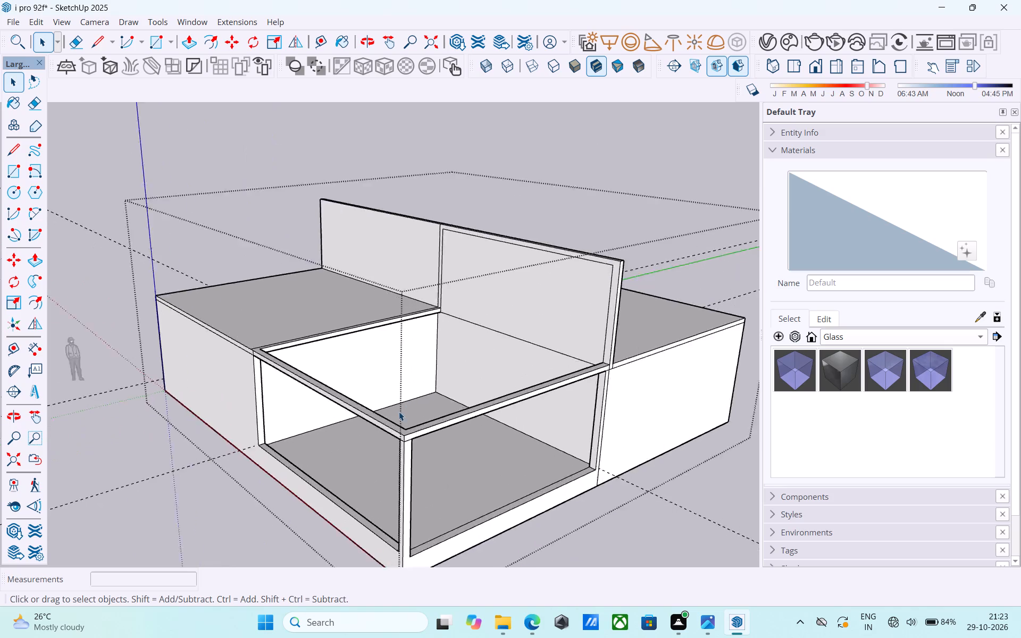
scroll(399, 412, up, 4)
click(380, 431)
scroll(380, 431, up, 5)
key(p)
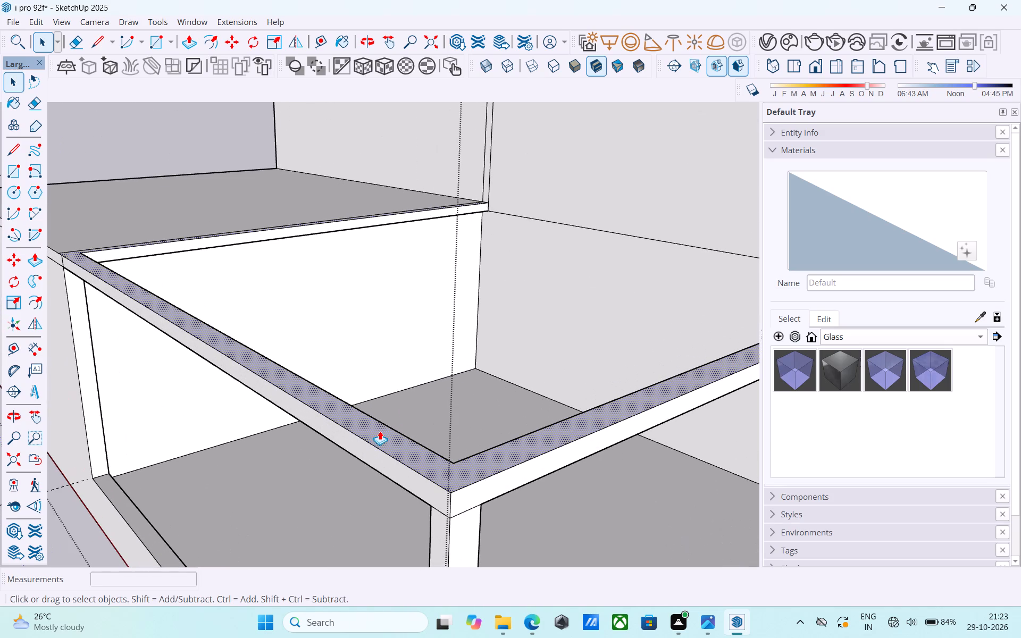
click(380, 431)
scroll(388, 376, down, 13)
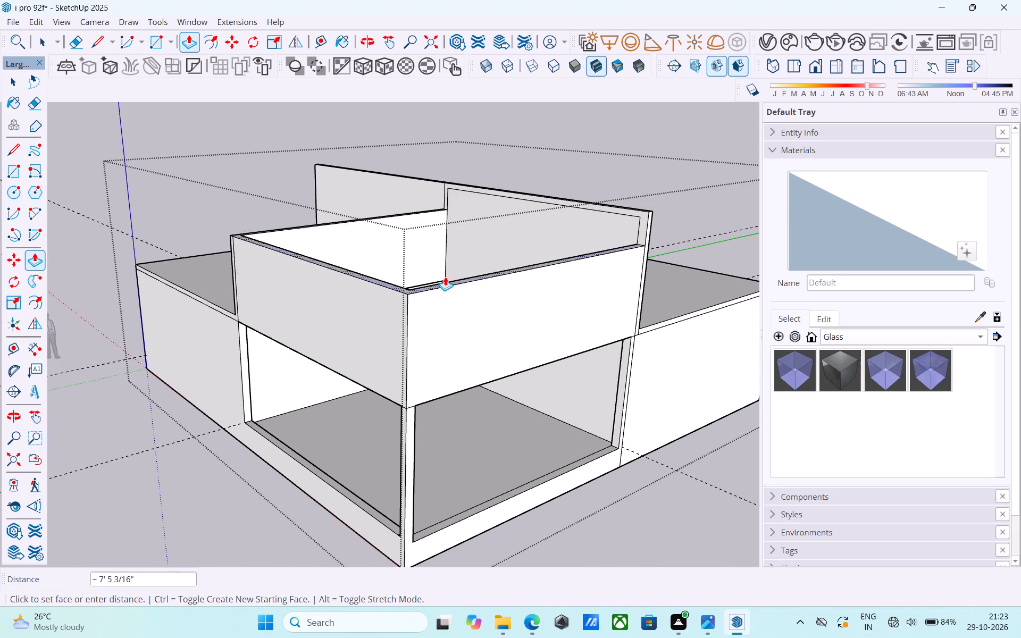
click(553, 228)
key(space)
Push the underside of the new upper wall above the front opening beside the corner post up 9'.
scroll(542, 284, down, 3)
shift+middle_drag(542, 284, 532, 350)
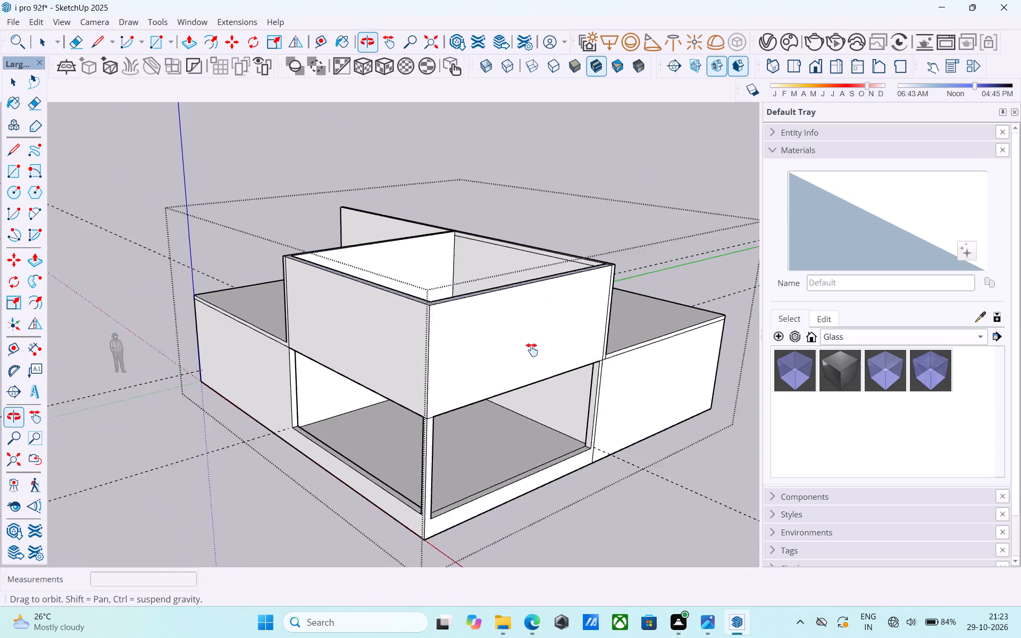
shift+middle_drag(532, 350, 581, 348)
scroll(502, 345, up, 4)
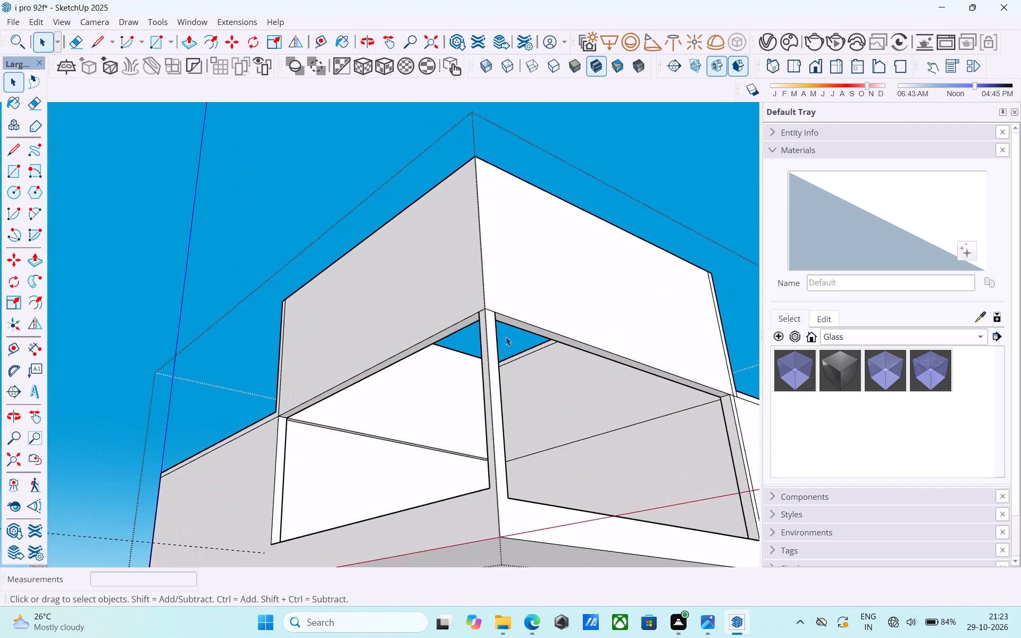
scroll(506, 337, up, 10)
click(517, 321)
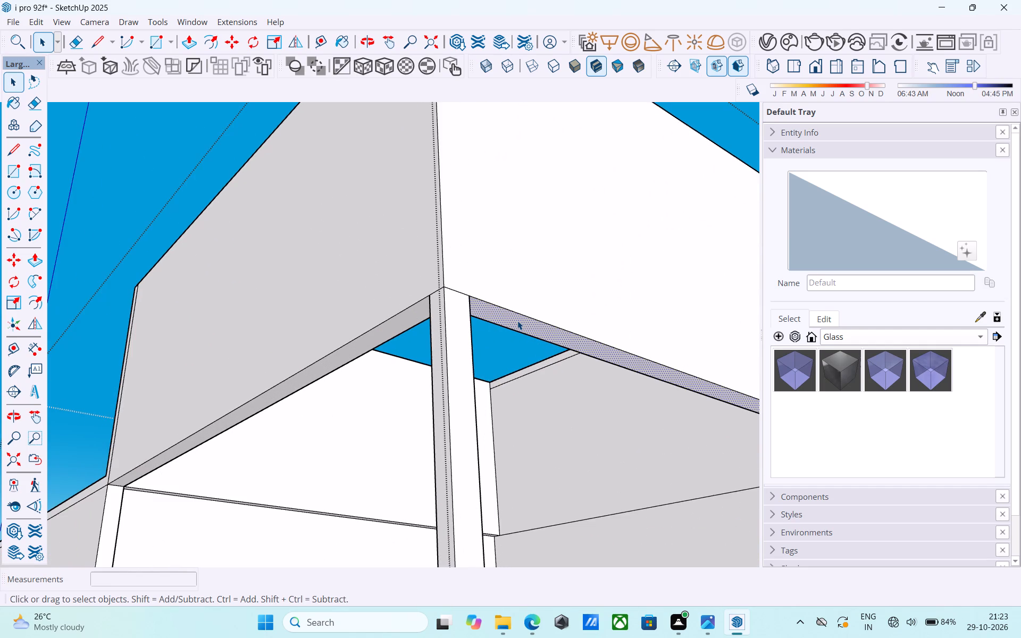
key(p)
click(517, 321)
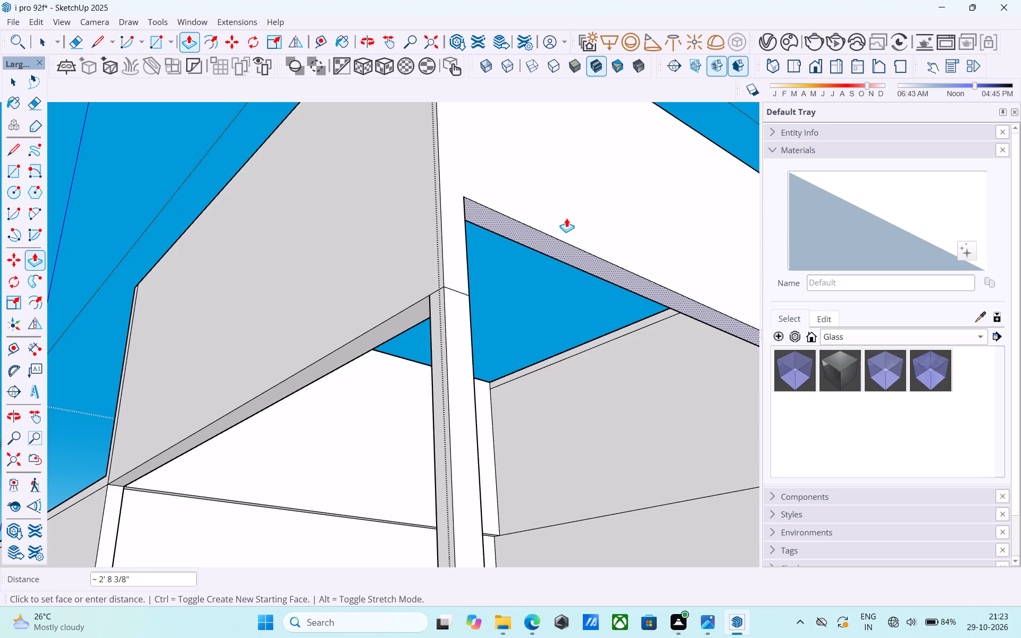
scroll(567, 217, down, 3)
middle_drag(567, 217, 542, 375)
scroll(542, 370, down, 4)
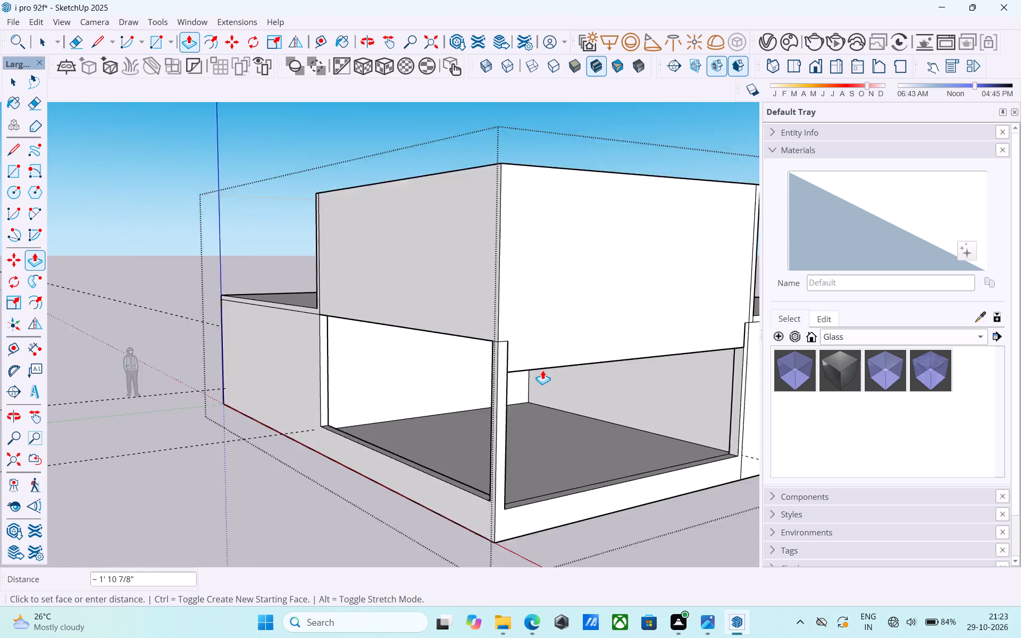
scroll(542, 370, down, 2)
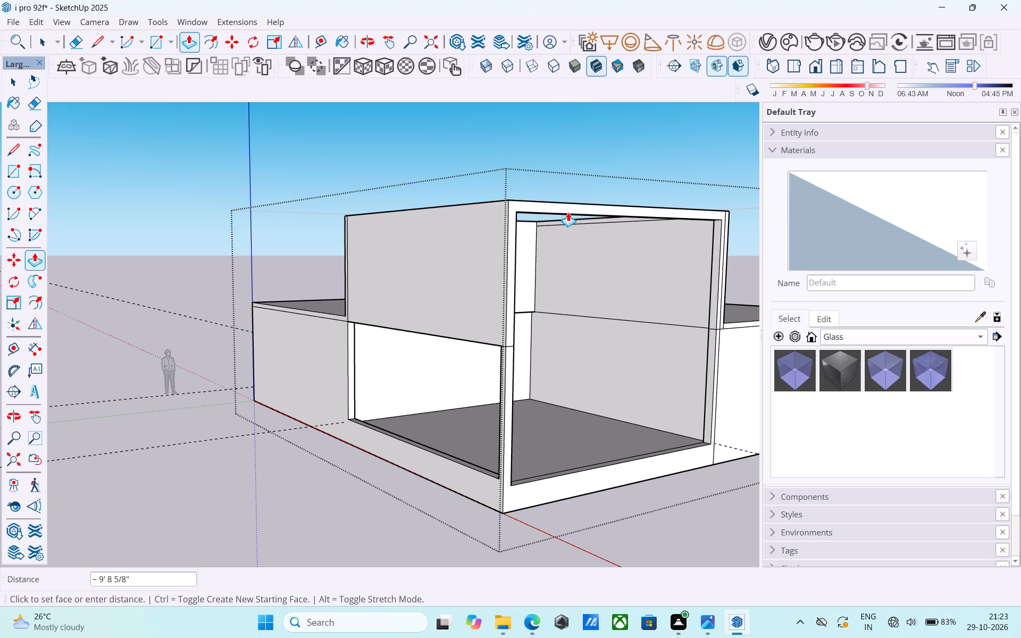
text(9')
key(Return)
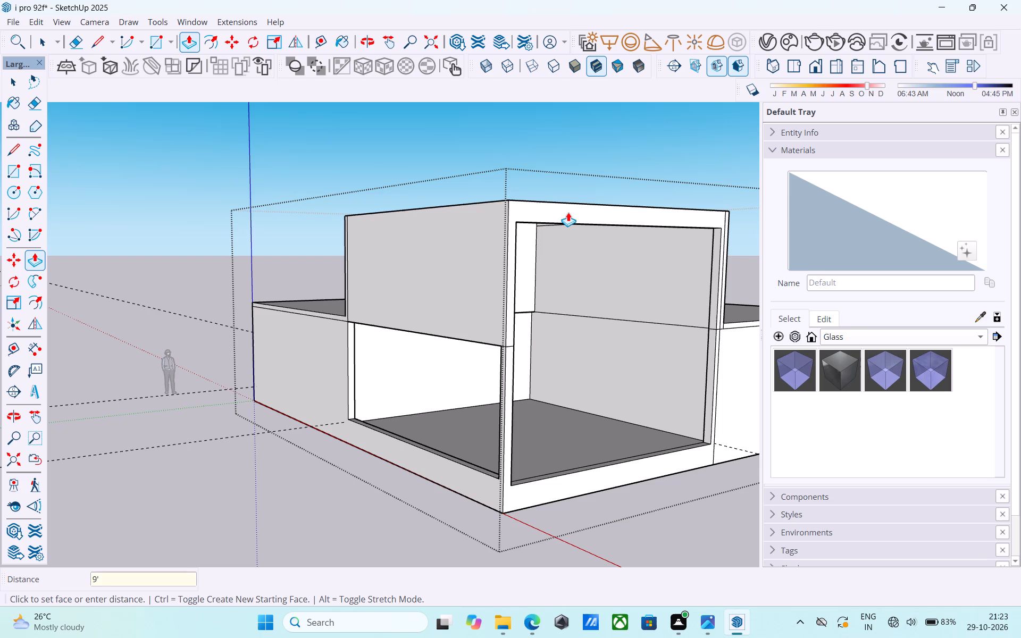
Push the underside of the adjoining upper wall, above the other opening beside the corner post, up 9'.
scroll(568, 212, down, 5)
middle_drag(541, 325, 596, 216)
scroll(574, 204, up, 4)
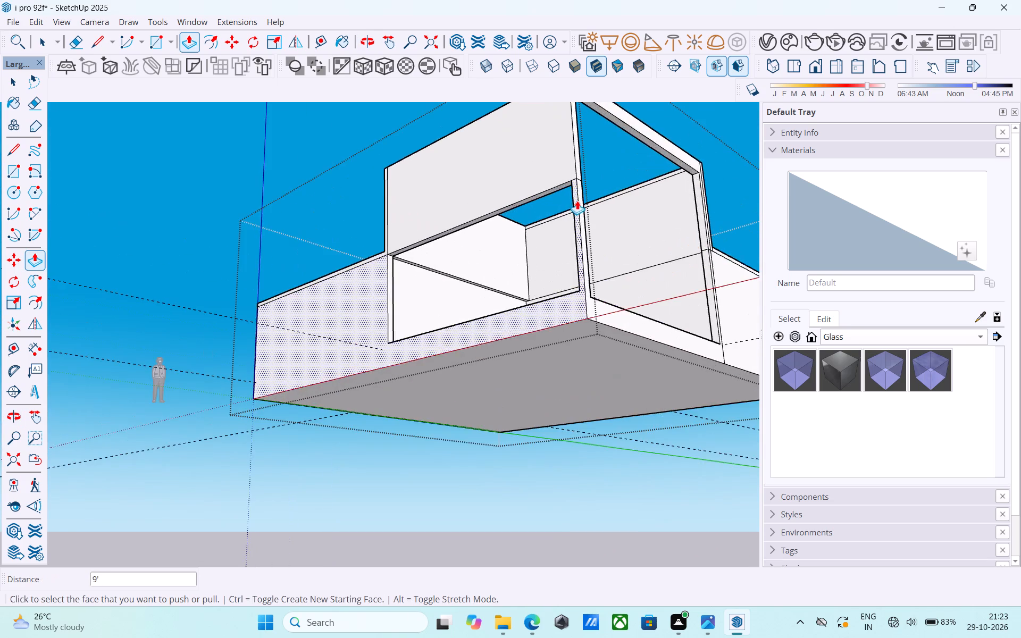
scroll(577, 200, up, 4)
scroll(540, 173, up, 3)
scroll(554, 185, down, 1)
shift+middle_drag(554, 185, 554, 281)
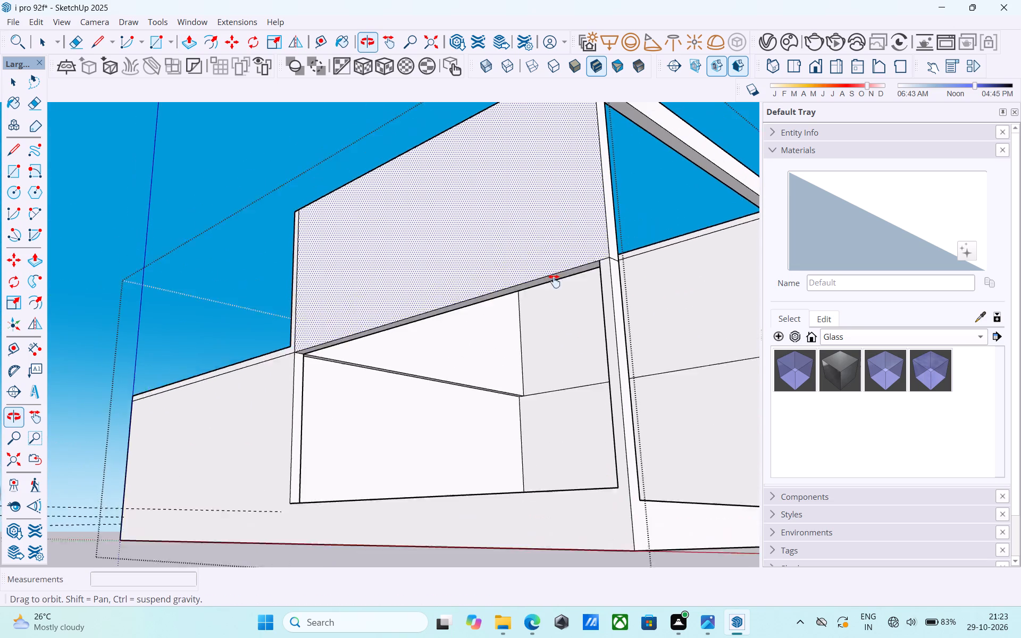
shift+middle_drag(554, 281, 552, 291)
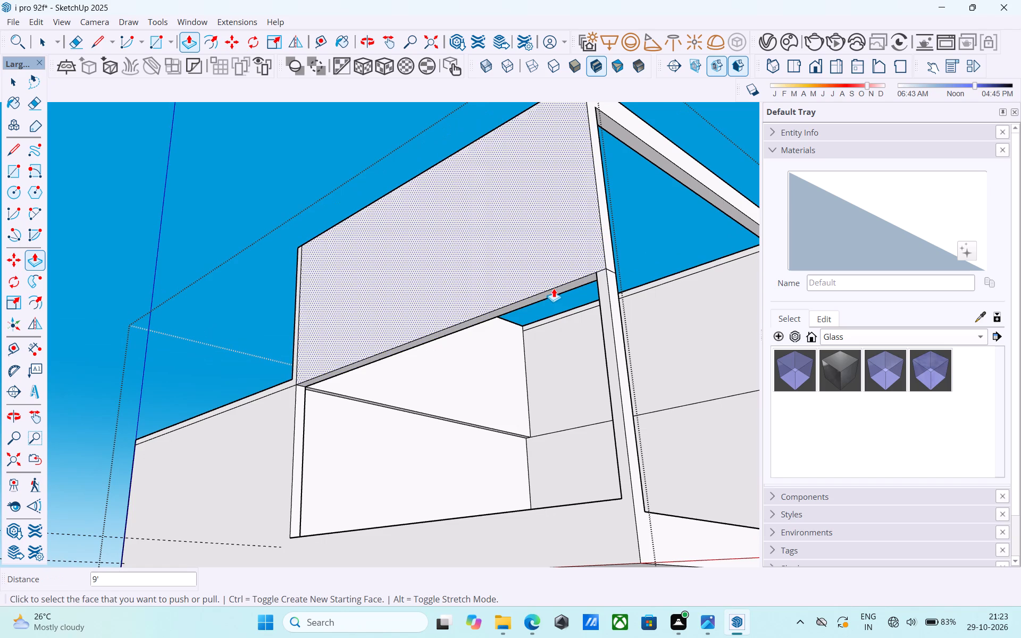
scroll(554, 293, up, 2)
click(554, 292)
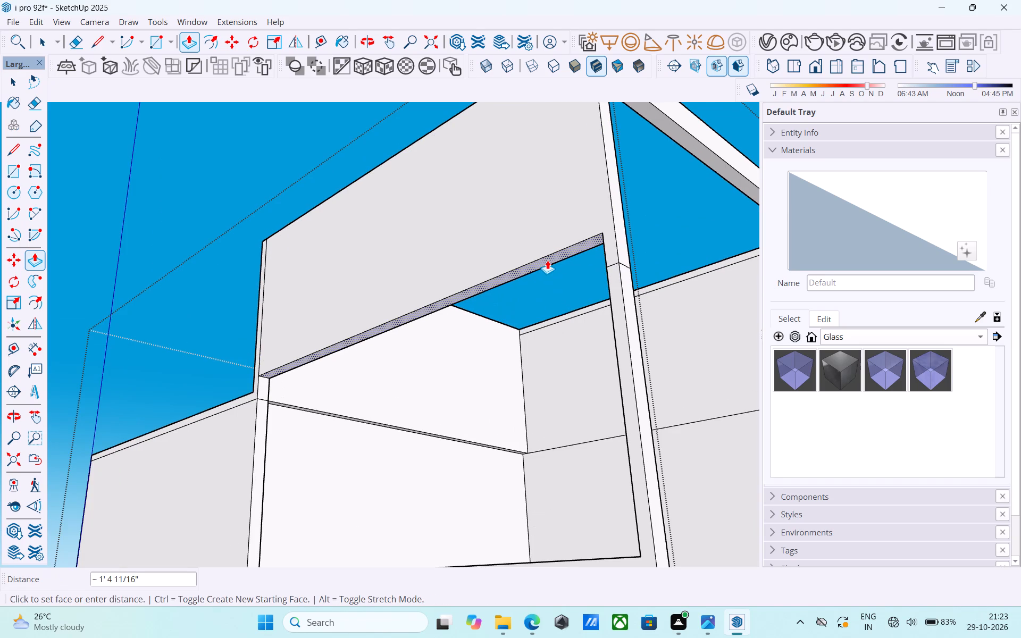
text(9')
key(Return)
key(space)
Push the upper partition wall's inner face back flush with the wall face below it.
scroll(547, 260, down, 5)
middle_drag(545, 263, 532, 423)
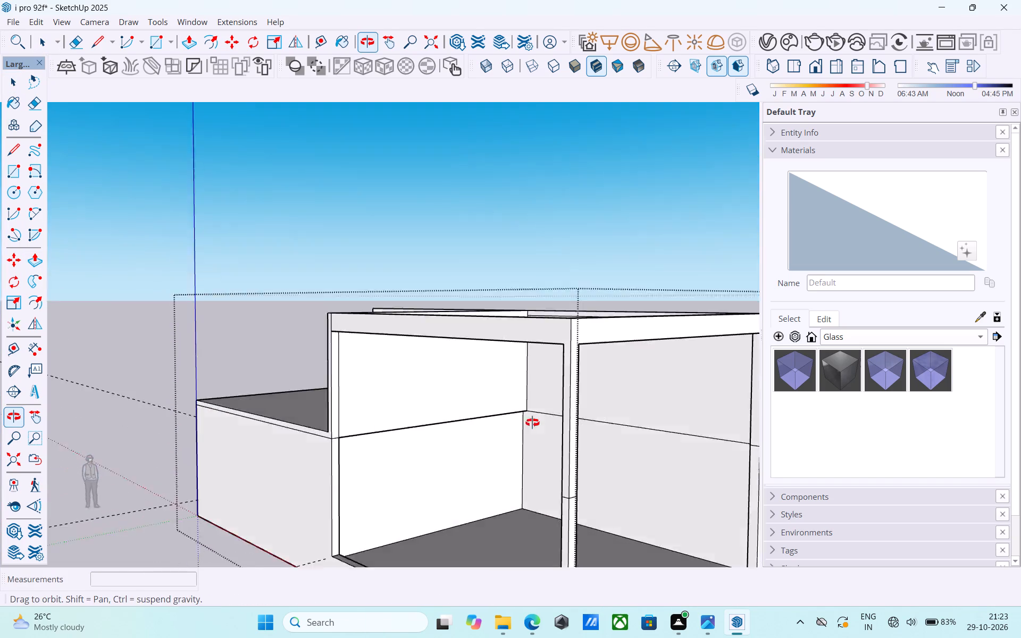
middle_drag(532, 423, 531, 459)
scroll(527, 450, down, 5)
middle_drag(521, 449, 533, 348)
scroll(483, 421, up, 2)
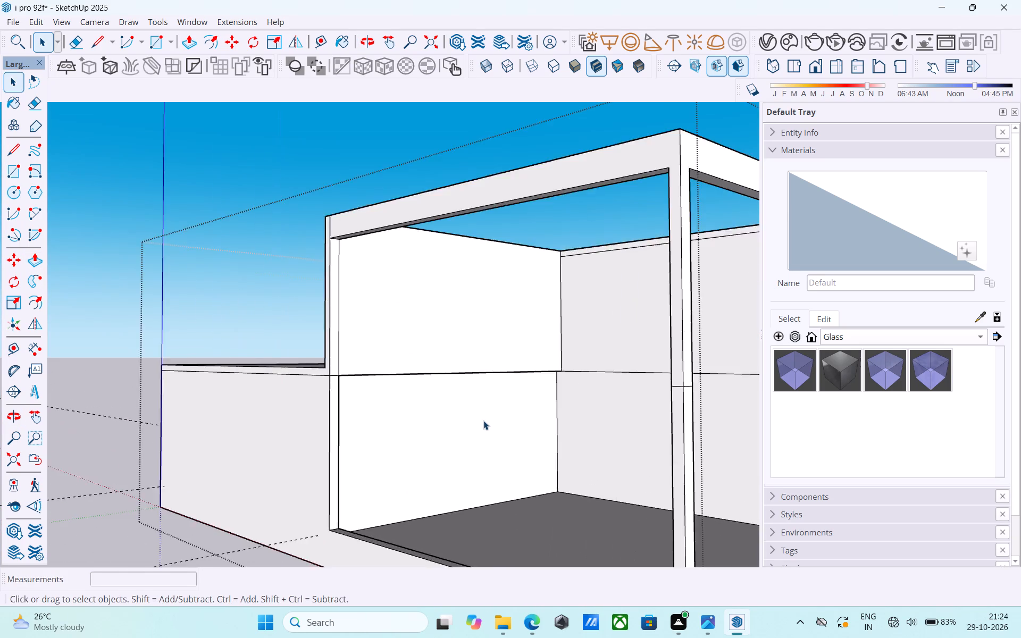
scroll(483, 421, up, 8)
middle_drag(447, 413, 524, 364)
click(396, 299)
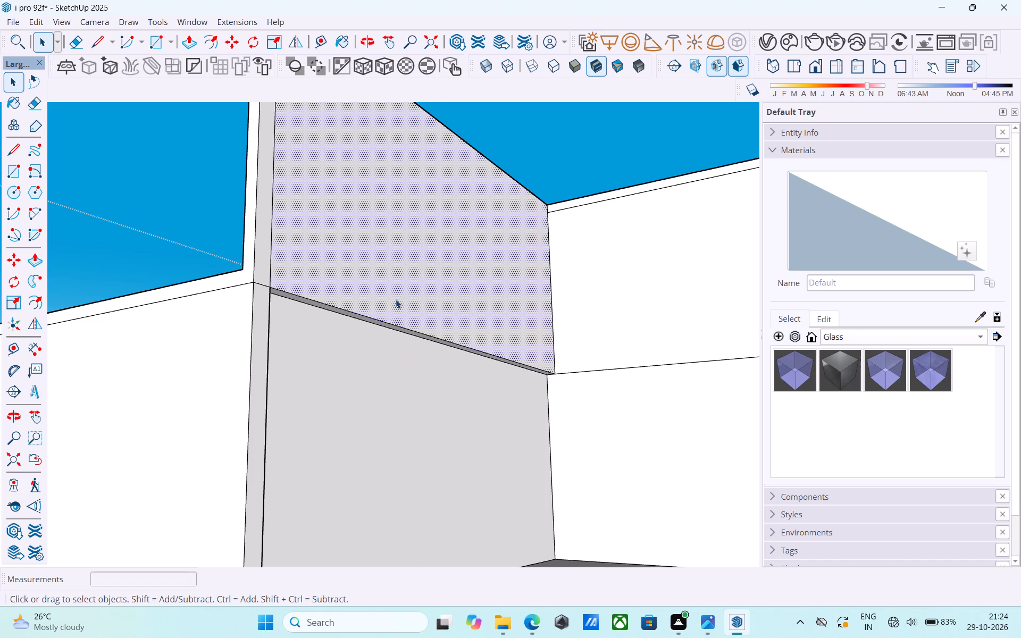
key(p)
click(396, 299)
key(space)
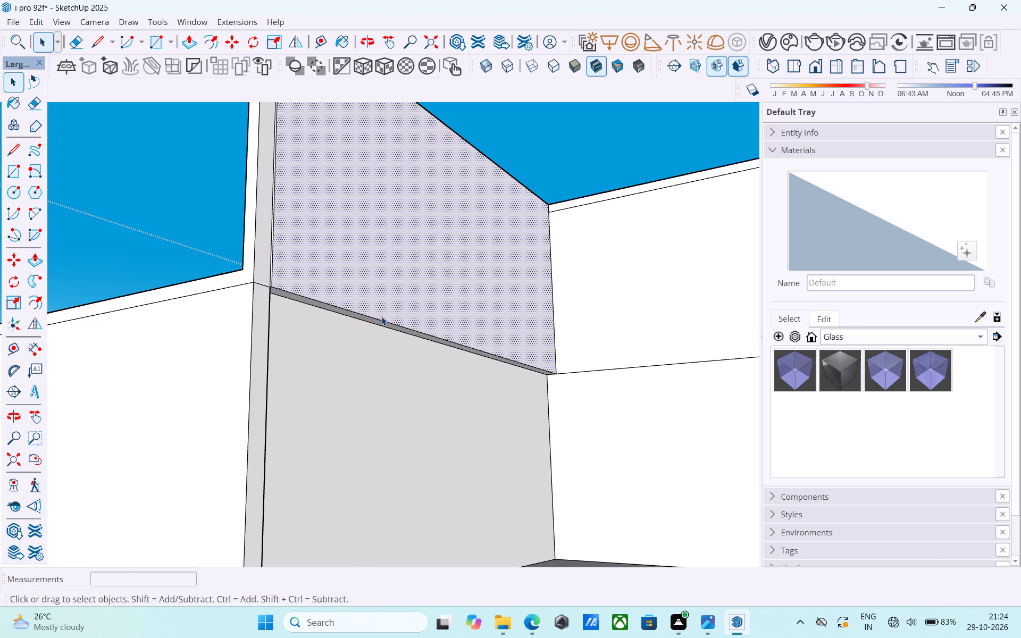
key(p)
click(381, 316)
click(342, 353)
key(space)
Examine the joint between the partition's upper and lower walls, and the open double-height corner frame from outside.
middle_drag(350, 352, 417, 426)
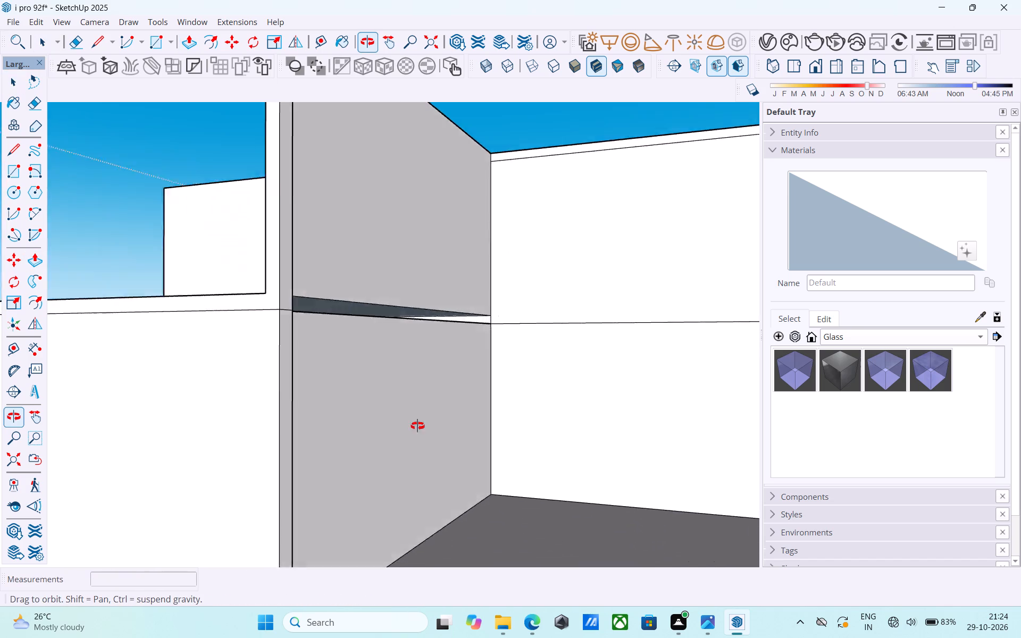
middle_drag(417, 426, 497, 481)
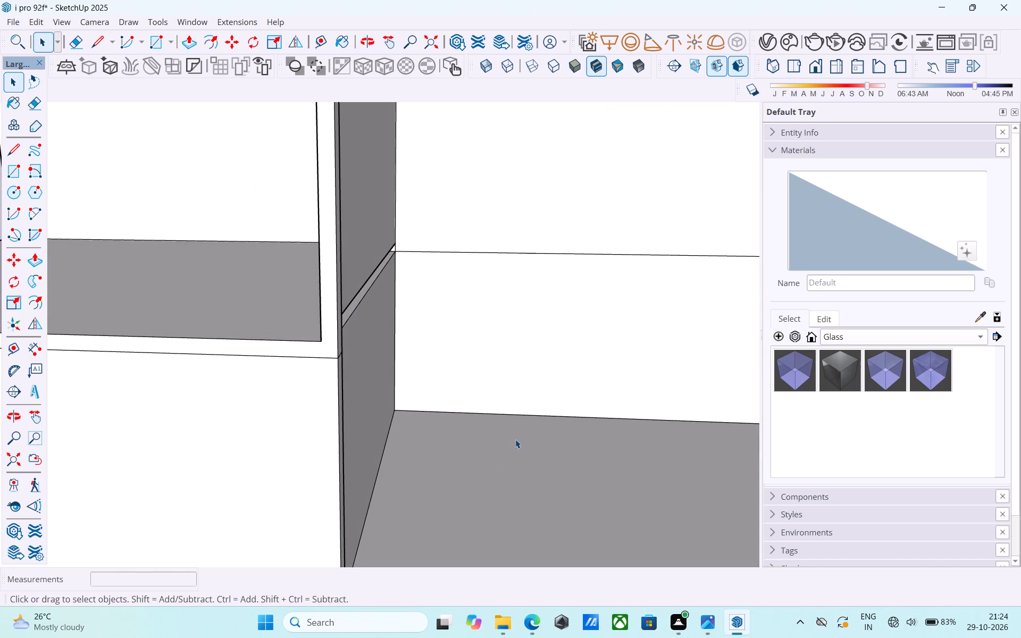
scroll(523, 432, down, 7)
middle_drag(524, 433, 212, 373)
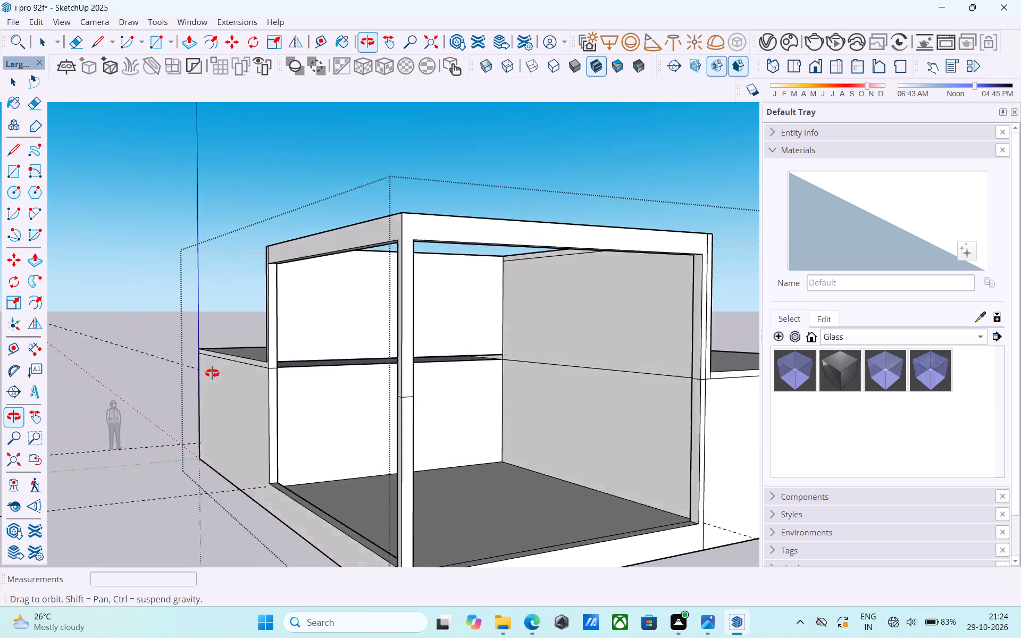
middle_drag(212, 373, 253, 362)
scroll(253, 362, down, 9)
middle_drag(388, 349, 443, 410)
middle_drag(447, 409, 469, 379)
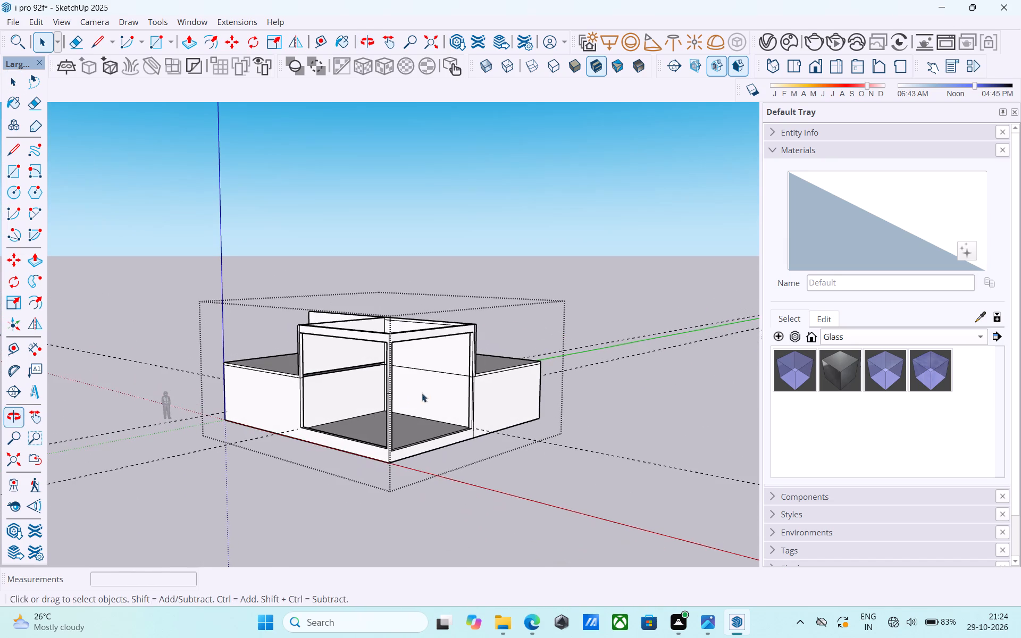
scroll(299, 359, up, 4)
middle_drag(375, 383, 413, 339)
scroll(413, 339, up, 3)
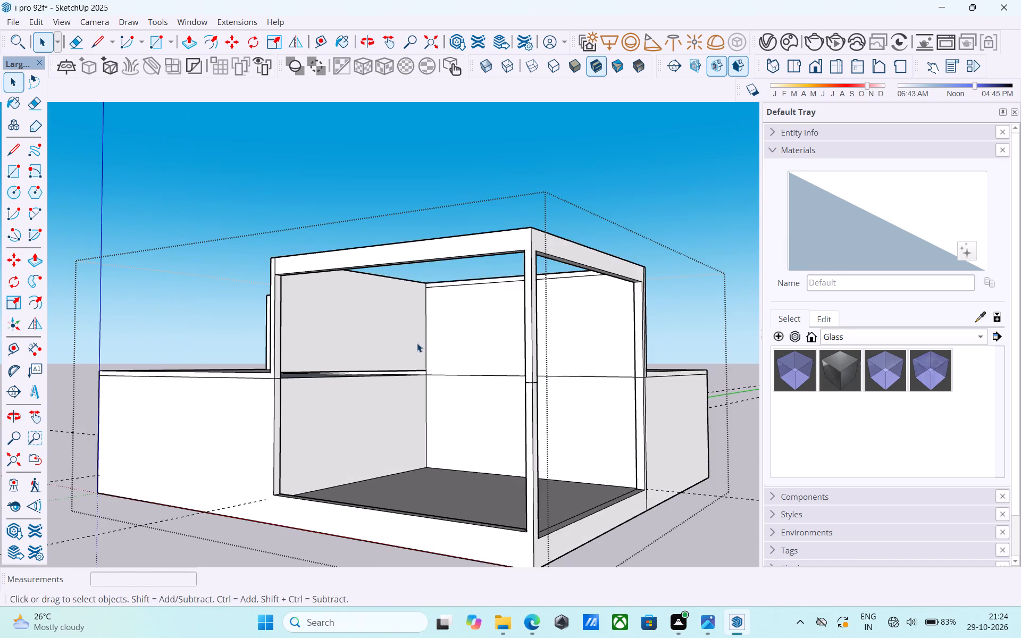
Draw a rectangle across the gap between the partition's upper and lower walls on the double-height room side.
scroll(417, 364, up, 6)
middle_drag(417, 368, 485, 363)
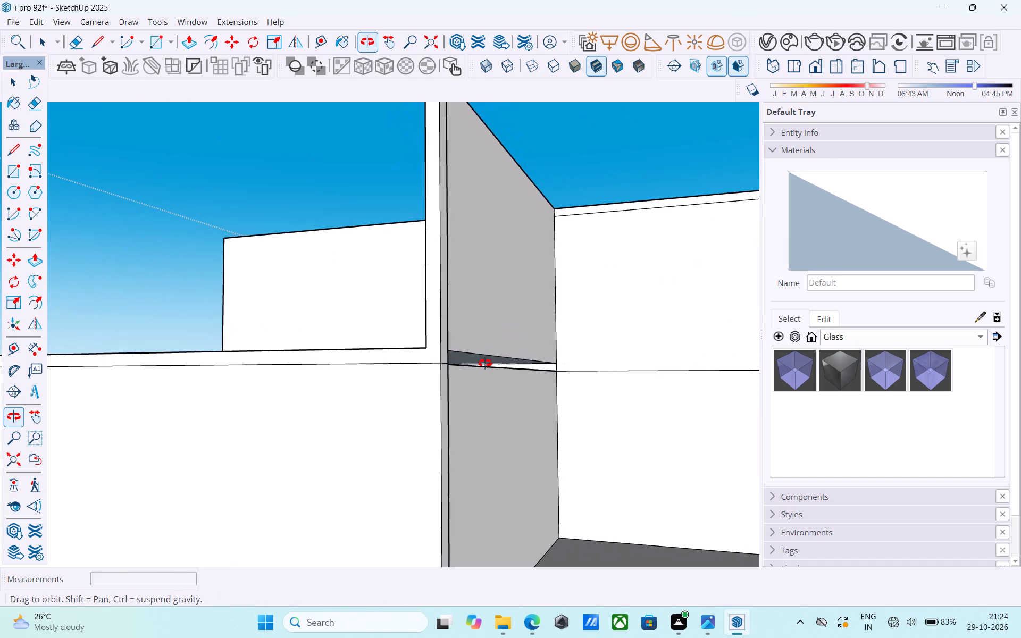
middle_drag(485, 363, 485, 365)
scroll(485, 365, up, 3)
middle_drag(507, 370, 484, 371)
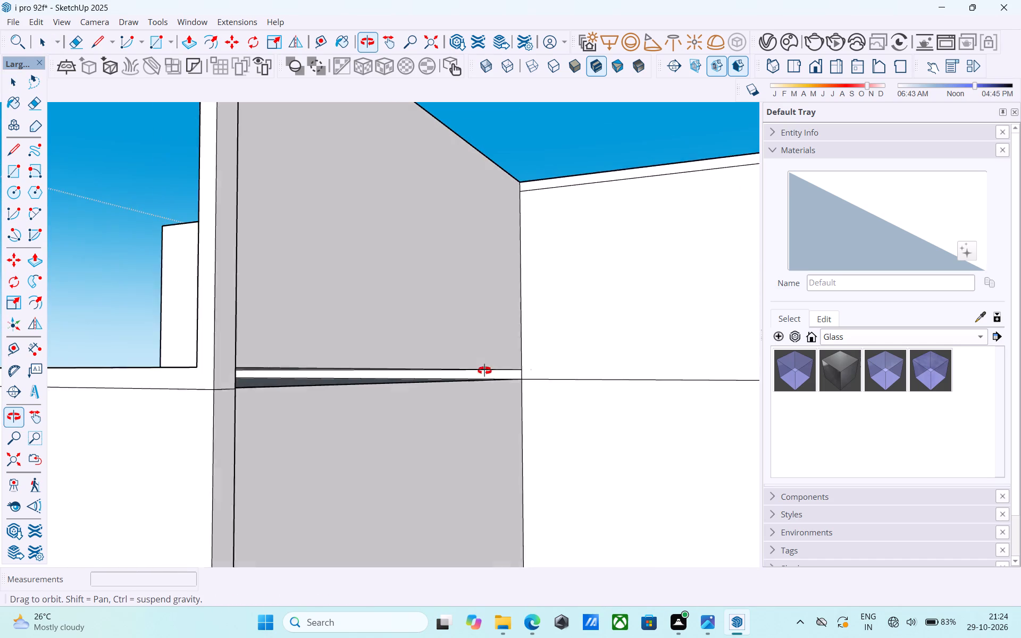
middle_drag(484, 371, 482, 371)
key(r)
click(520, 373)
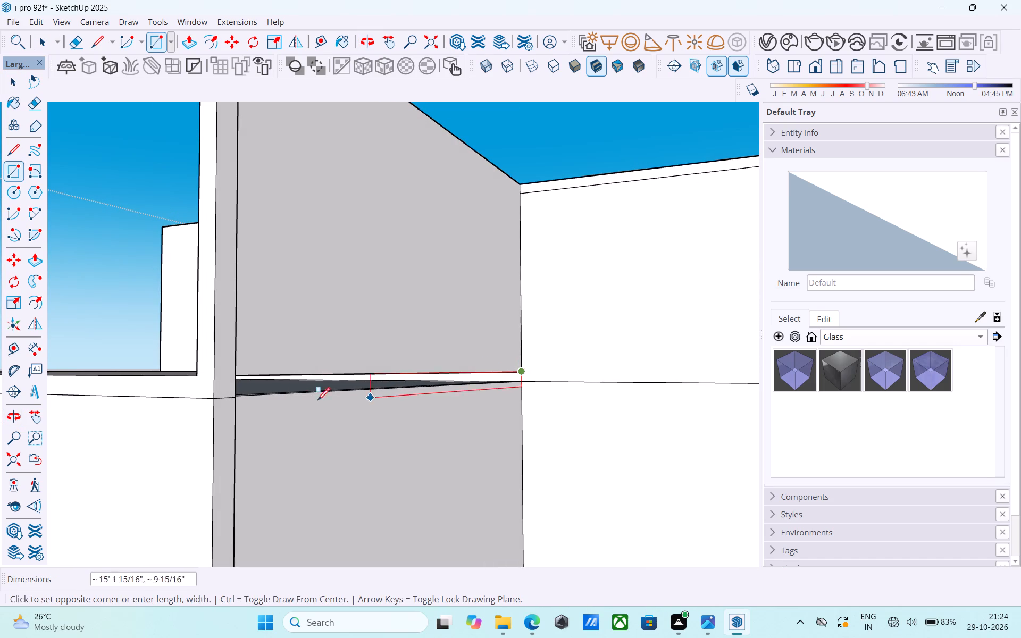
click(233, 402)
key(space)
Erase the redundant edge along the slab-level joint between the partition's upper and lower walls.
scroll(241, 405, down, 2)
shift+middle_drag(241, 405, 399, 404)
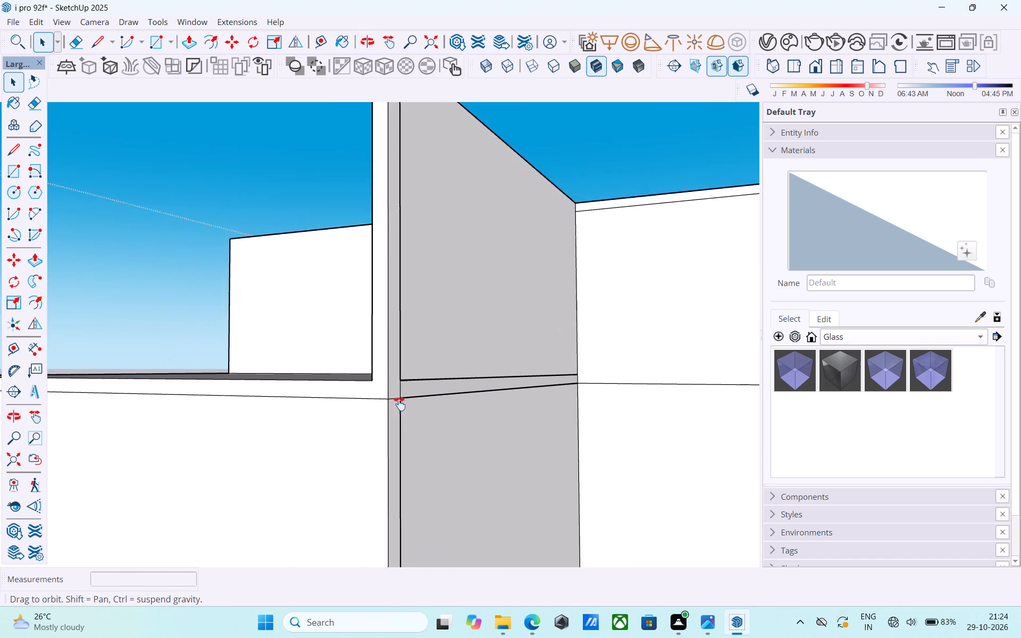
shift+middle_drag(399, 404, 148, 418)
middle_drag(395, 368, 63, 414)
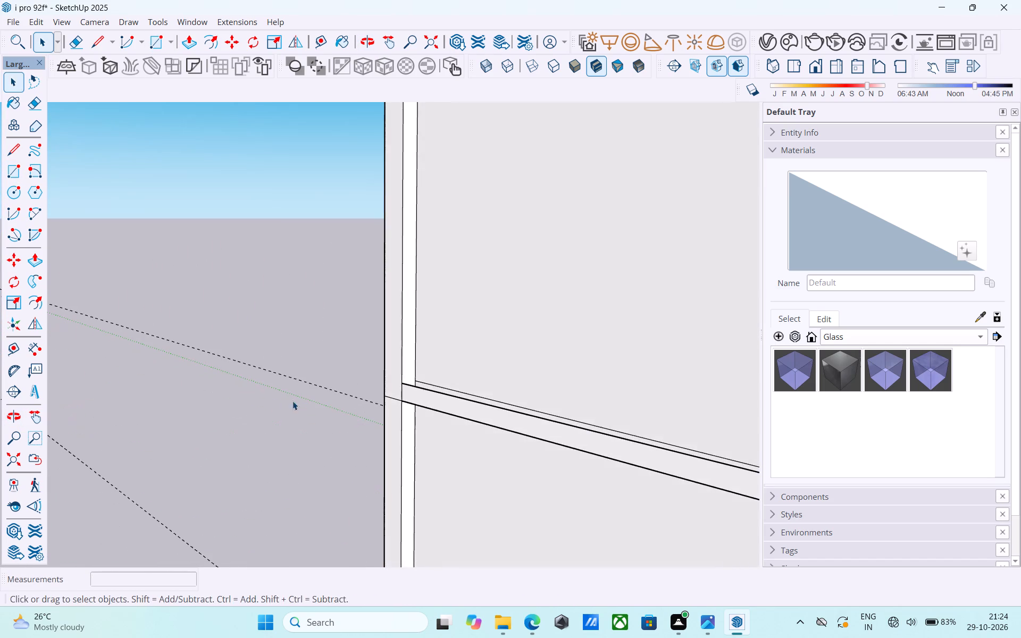
middle_drag(305, 401, 384, 396)
shift+middle_drag(522, 416, 22, 497)
shift+middle_drag(476, 490, 342, 489)
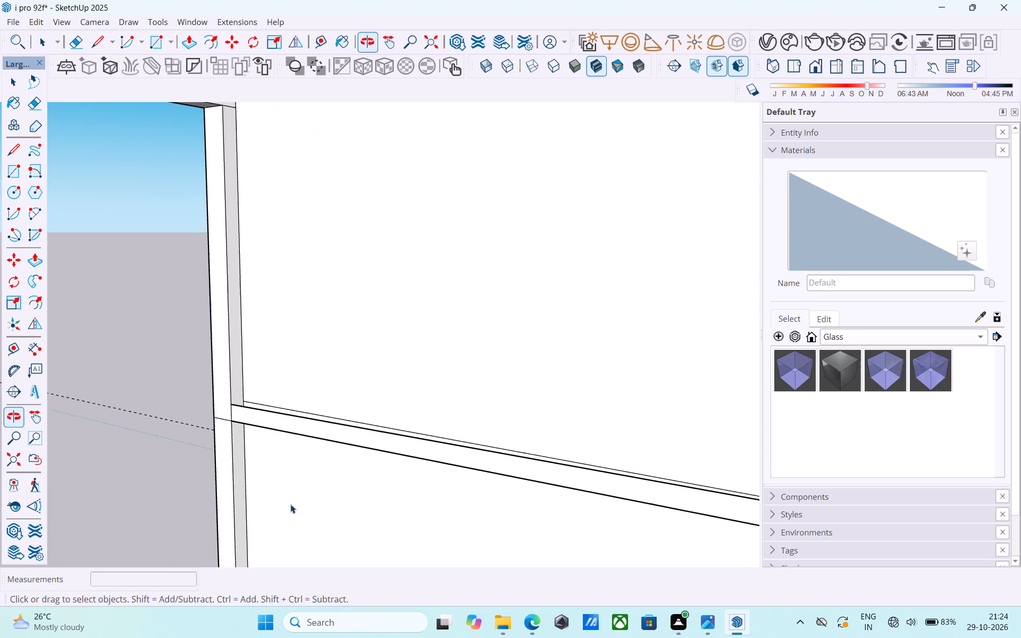
middle_drag(272, 509, 229, 551)
scroll(221, 546, up, 3)
middle_drag(221, 540, 156, 507)
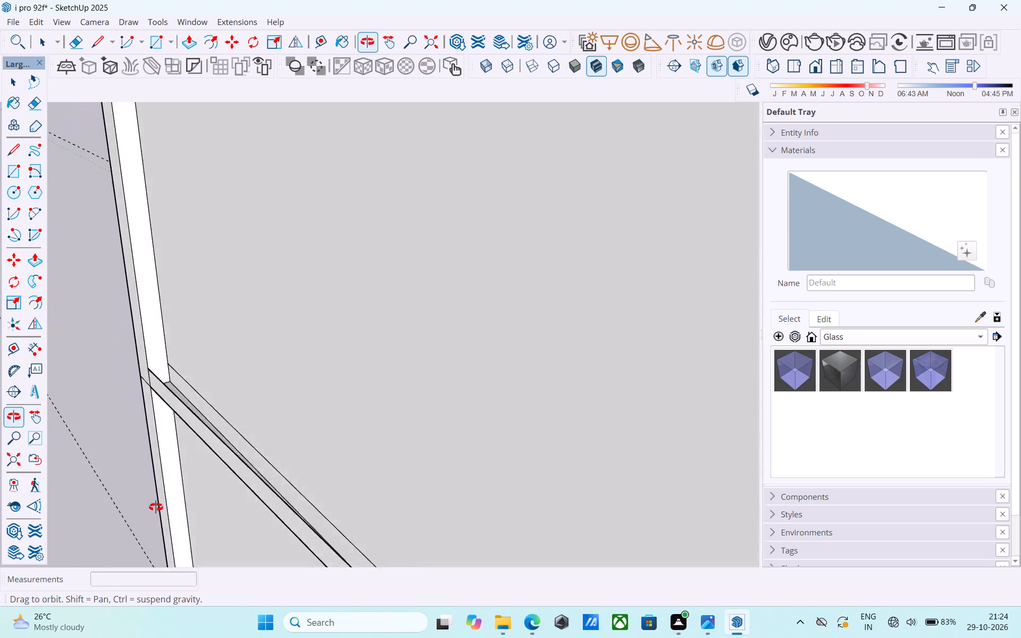
middle_drag(156, 507, 141, 511)
key(e)
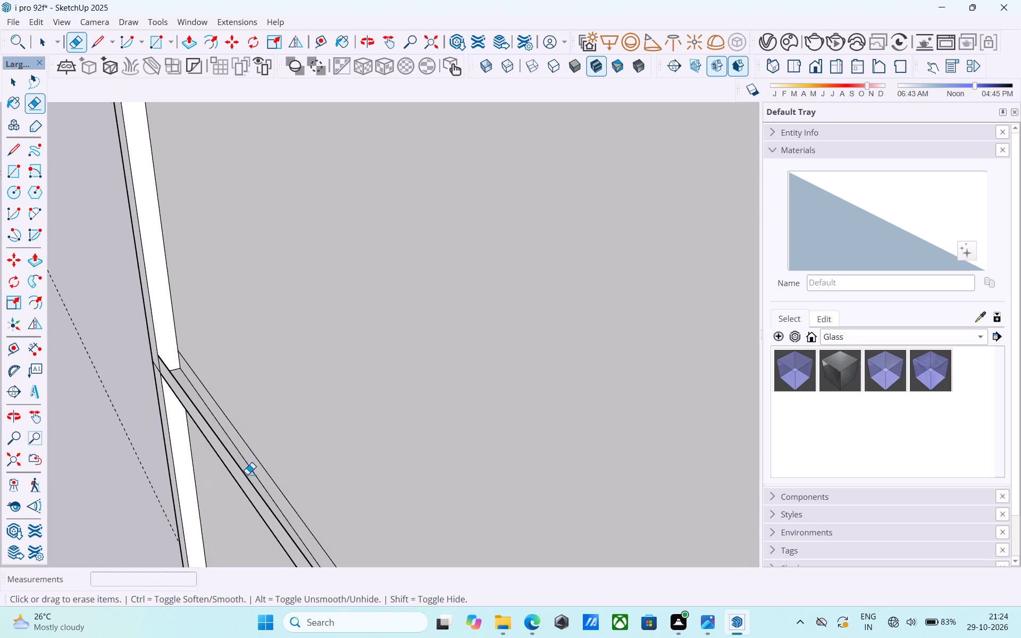
click(246, 474)
drag(237, 475, 224, 484)
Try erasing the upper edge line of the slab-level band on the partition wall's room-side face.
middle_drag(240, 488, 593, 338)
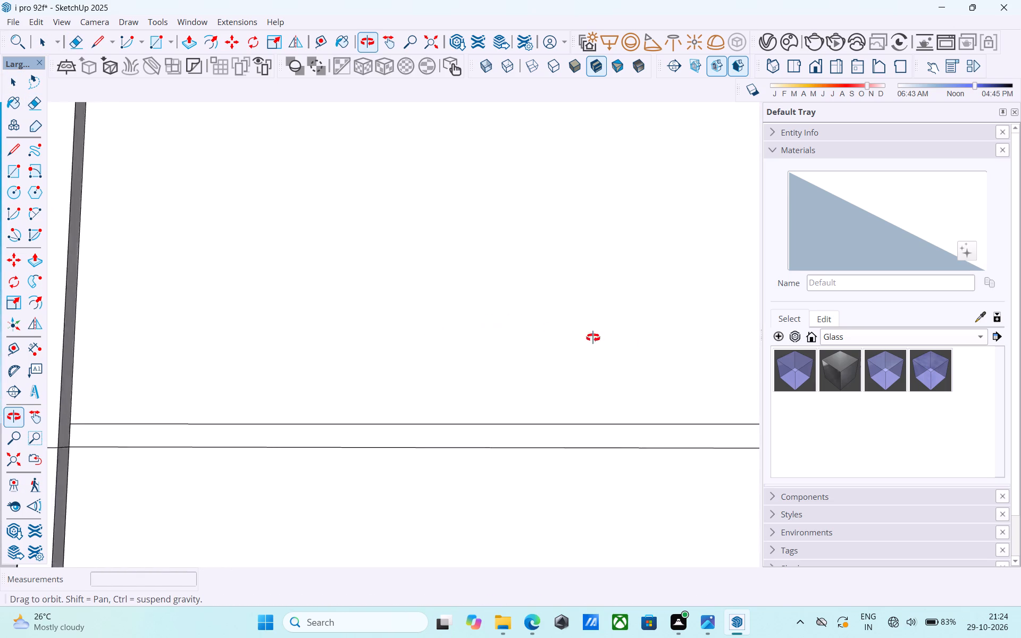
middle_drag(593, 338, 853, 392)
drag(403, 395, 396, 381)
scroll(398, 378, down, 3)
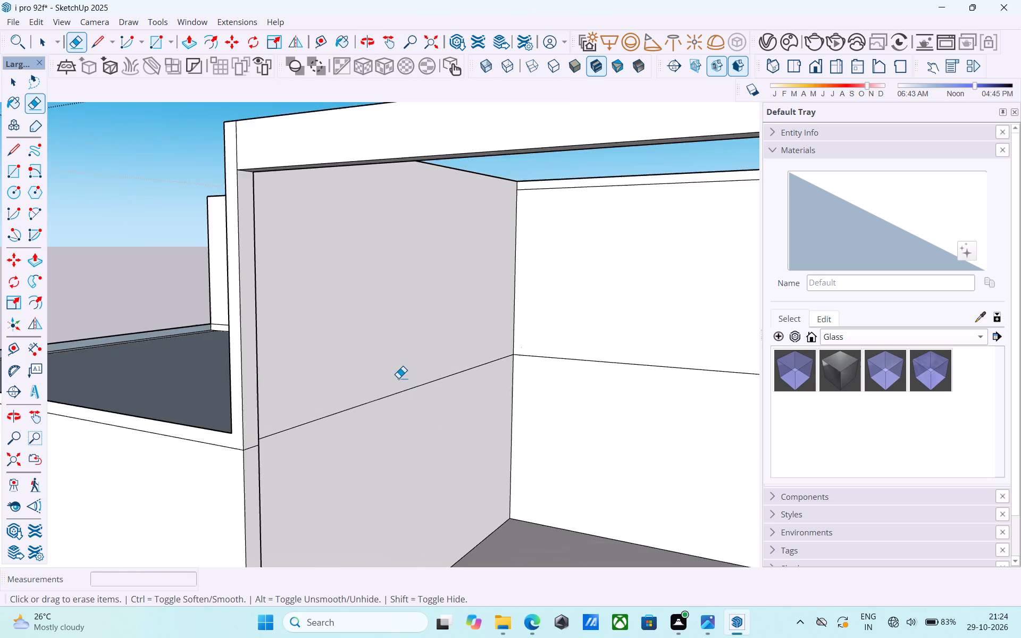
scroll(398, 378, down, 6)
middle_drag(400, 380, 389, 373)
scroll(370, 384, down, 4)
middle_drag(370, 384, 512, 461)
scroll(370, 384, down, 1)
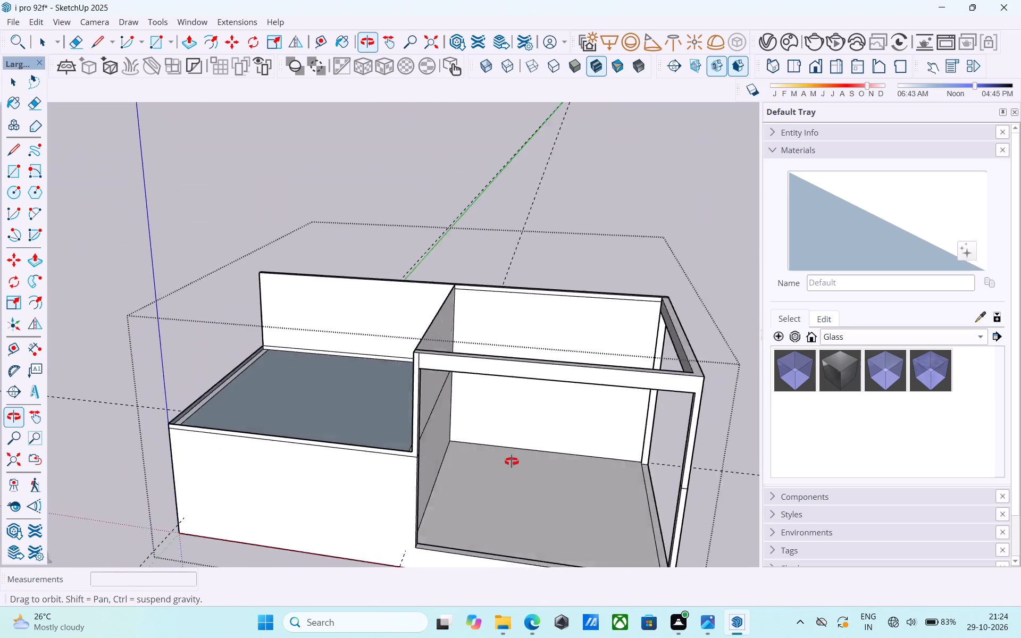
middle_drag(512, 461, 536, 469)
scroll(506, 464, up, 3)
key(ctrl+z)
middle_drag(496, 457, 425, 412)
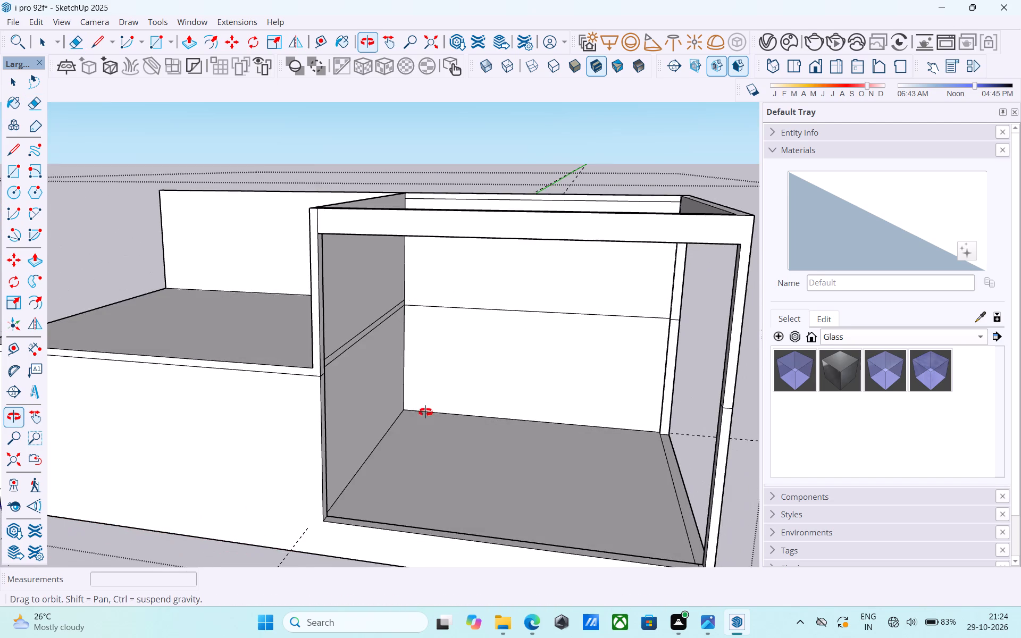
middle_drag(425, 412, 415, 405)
Erase the upper partition wall between the slab and the double-height corner room, keeping the front post.
key(space)
middle_drag(398, 394, 509, 482)
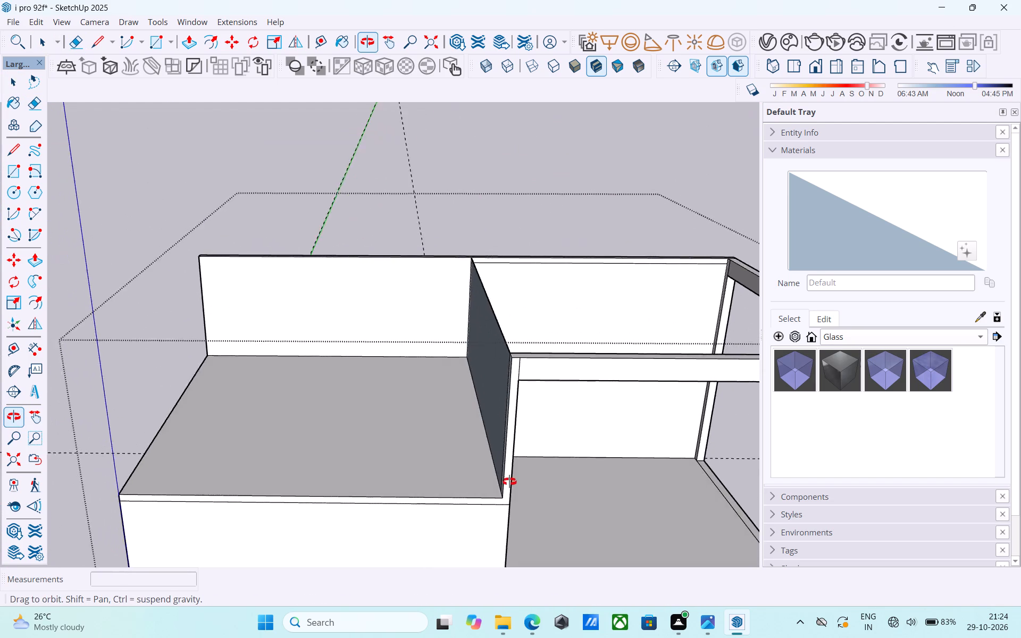
middle_drag(509, 482, 579, 478)
shift+middle_drag(583, 465, 557, 569)
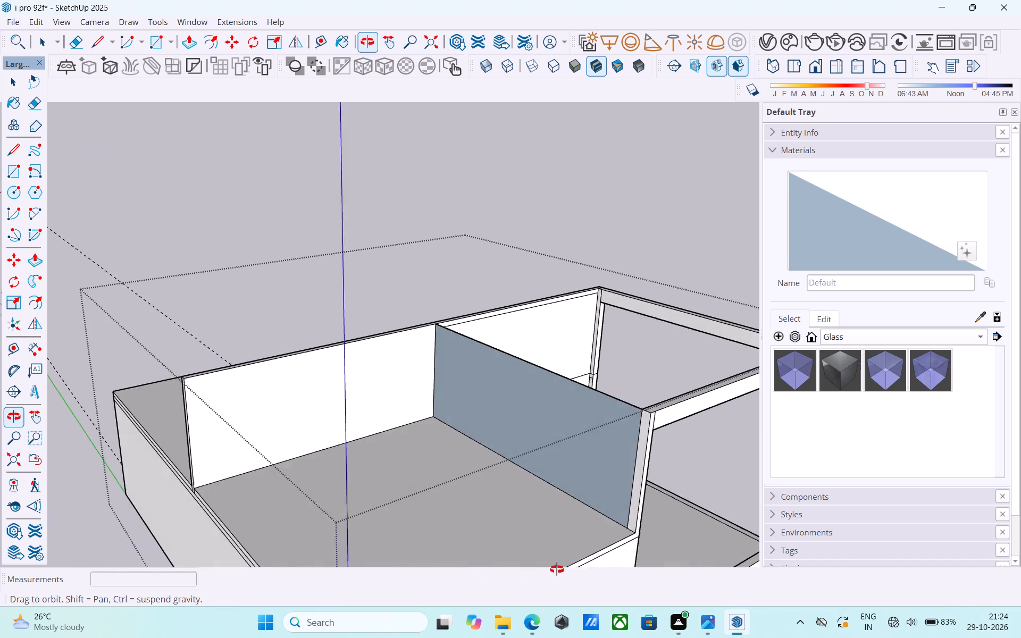
shift+middle_drag(557, 569, 570, 590)
key(e)
click(614, 408)
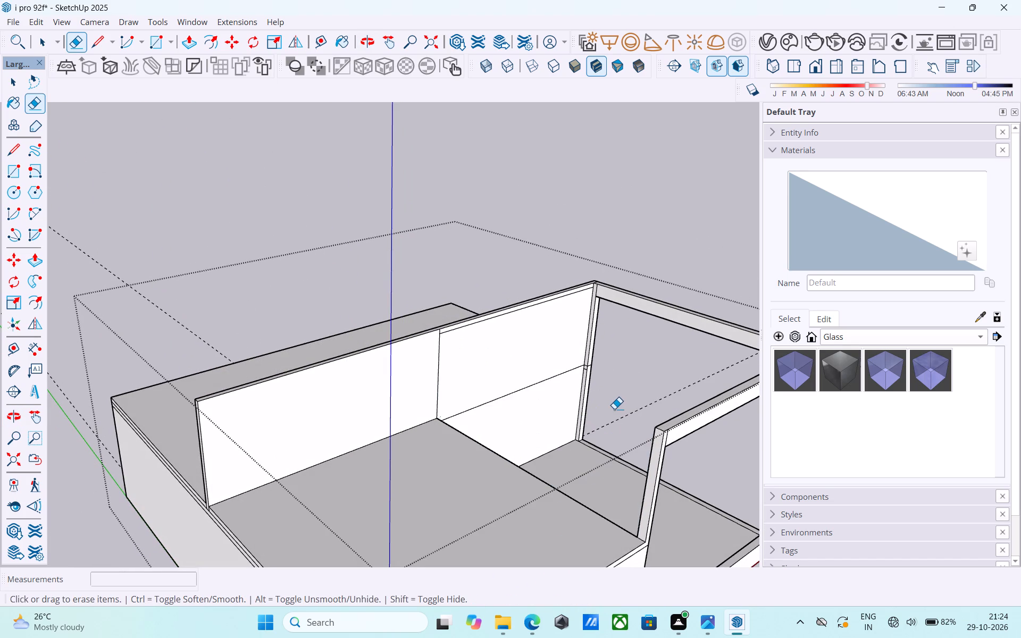
Examine the whole building from outside, including the open upper floor and the double-height corner frame.
scroll(618, 418, down, 3)
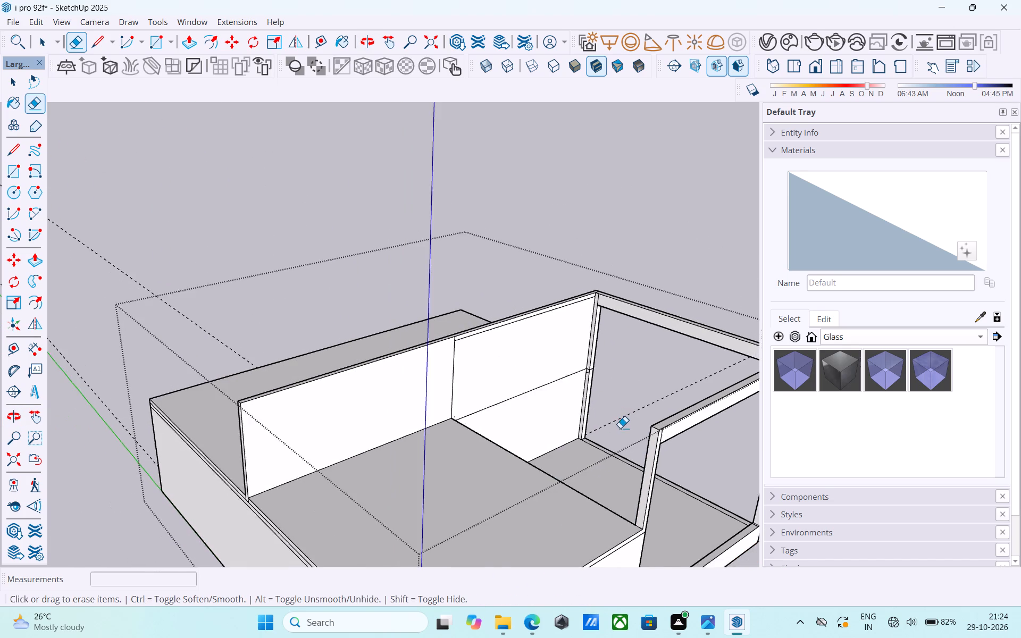
scroll(620, 428, down, 5)
middle_drag(620, 429, 609, 392)
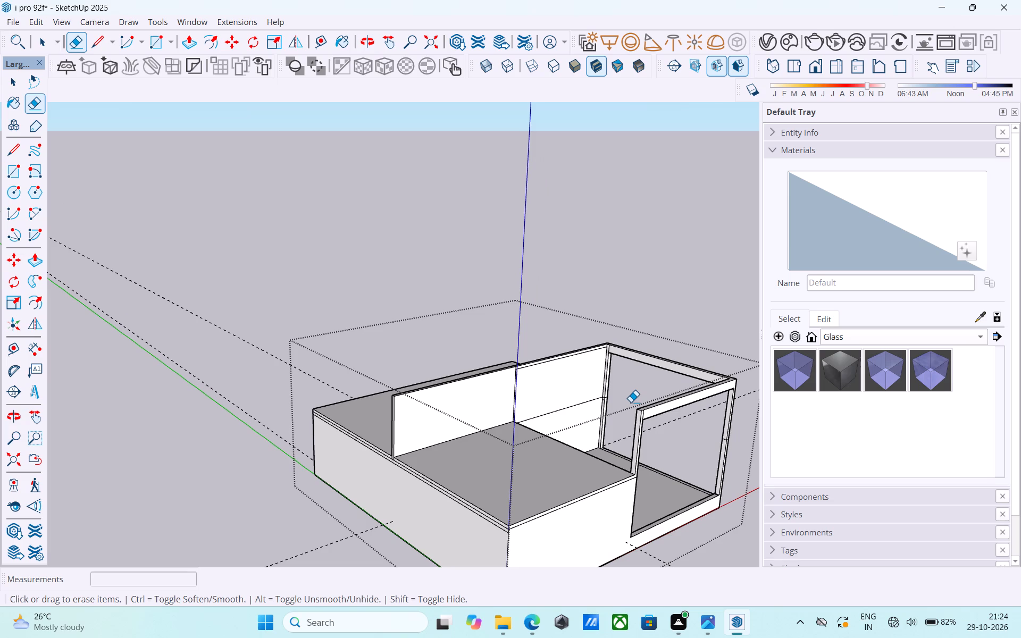
scroll(631, 402, down, 5)
middle_drag(631, 402, 577, 376)
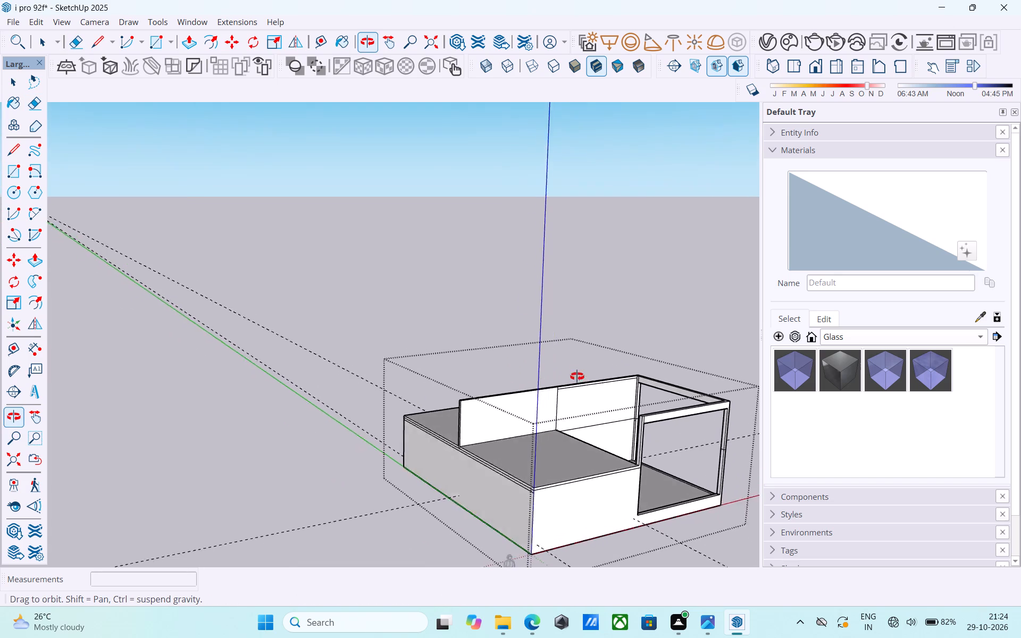
middle_drag(577, 376, 499, 392)
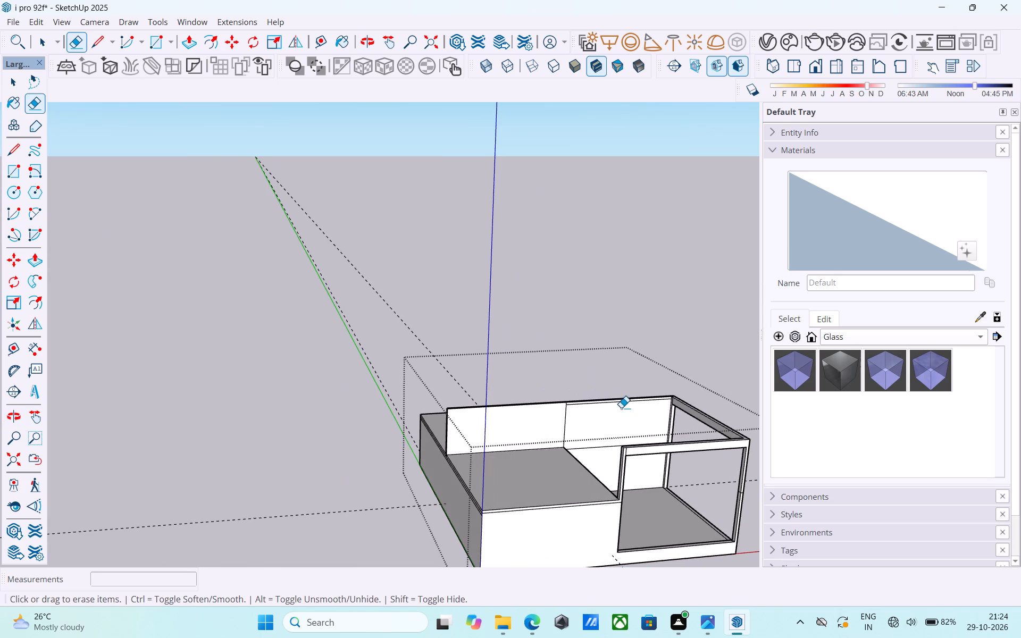
scroll(630, 410, down, 4)
middle_drag(613, 407, 472, 394)
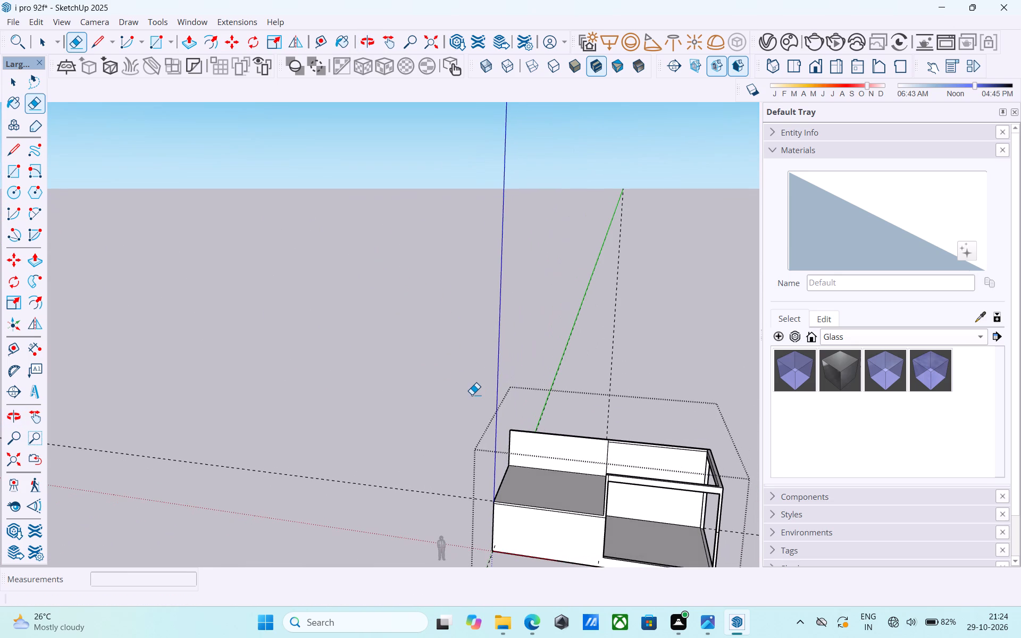
scroll(551, 415, down, 4)
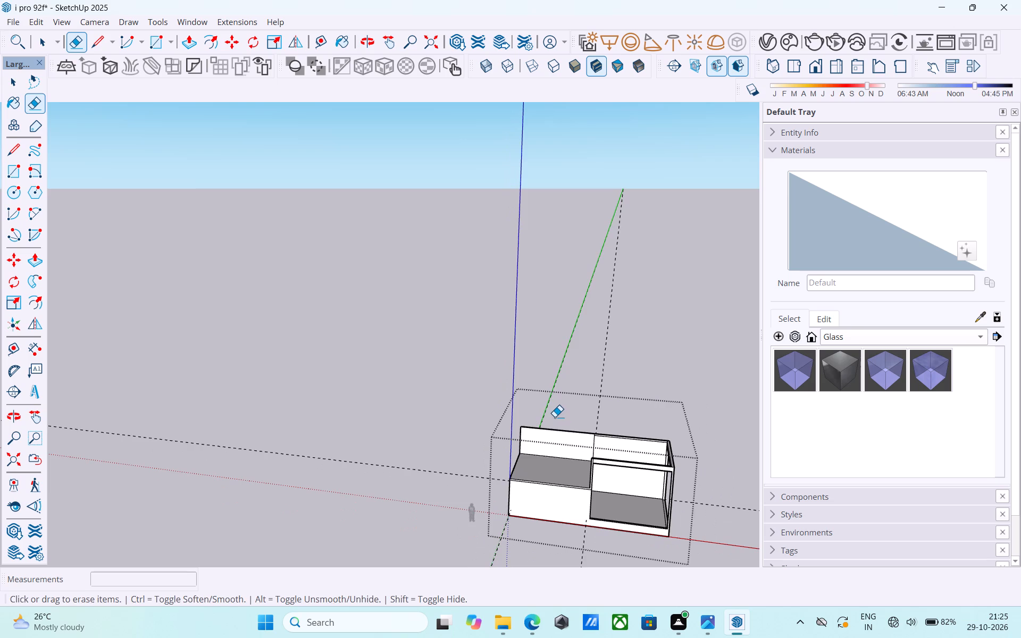
middle_drag(555, 417, 558, 391)
scroll(582, 397, down, 3)
scroll(599, 497, up, 3)
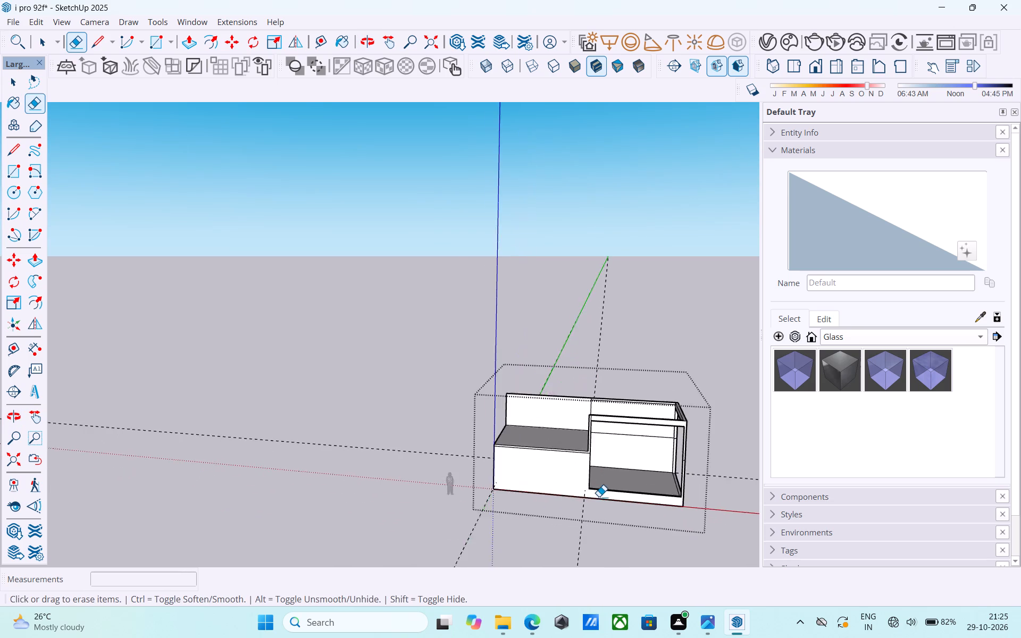
scroll(599, 497, up, 5)
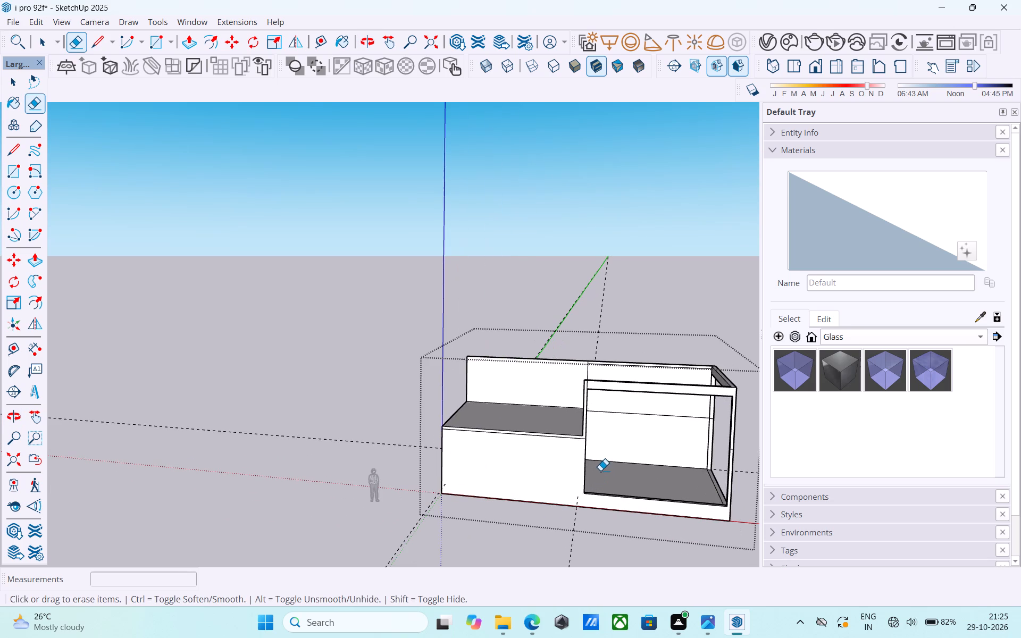
scroll(606, 466, down, 4)
middle_drag(606, 466, 599, 476)
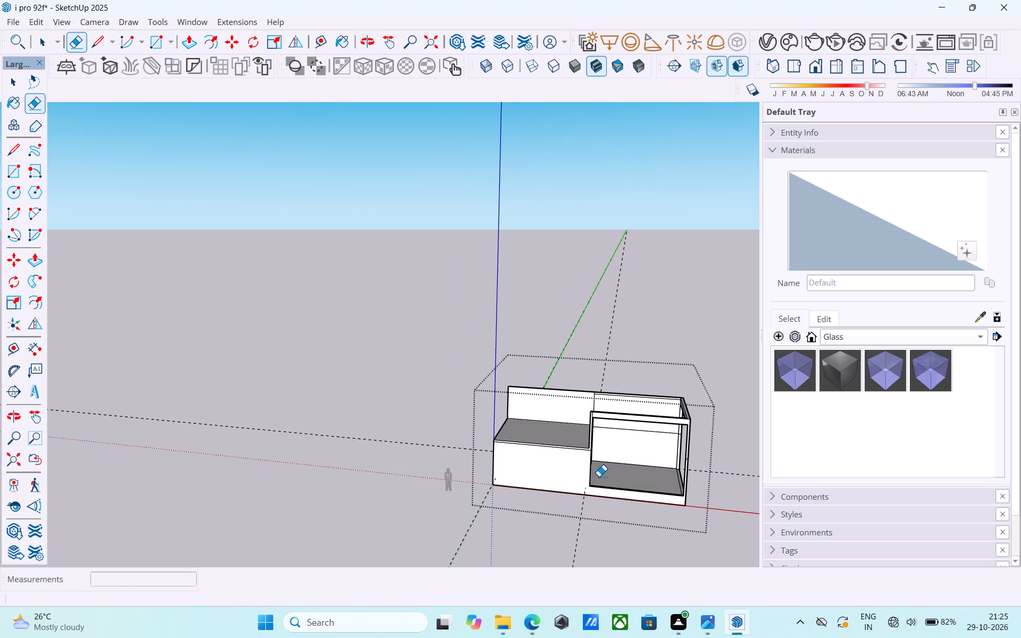
middle_click(599, 476)
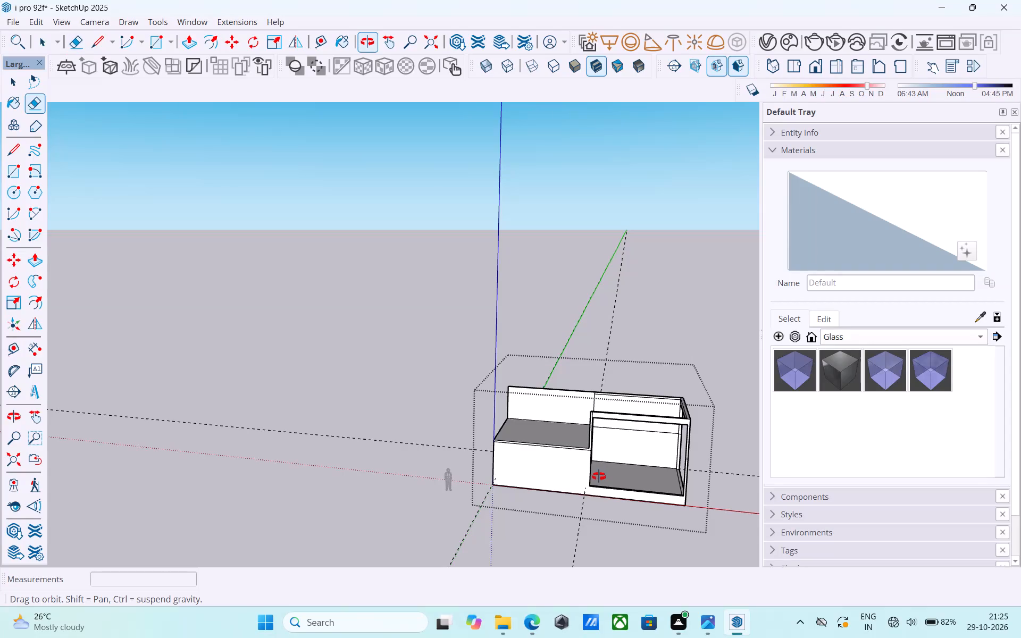
scroll(599, 474, up, 4)
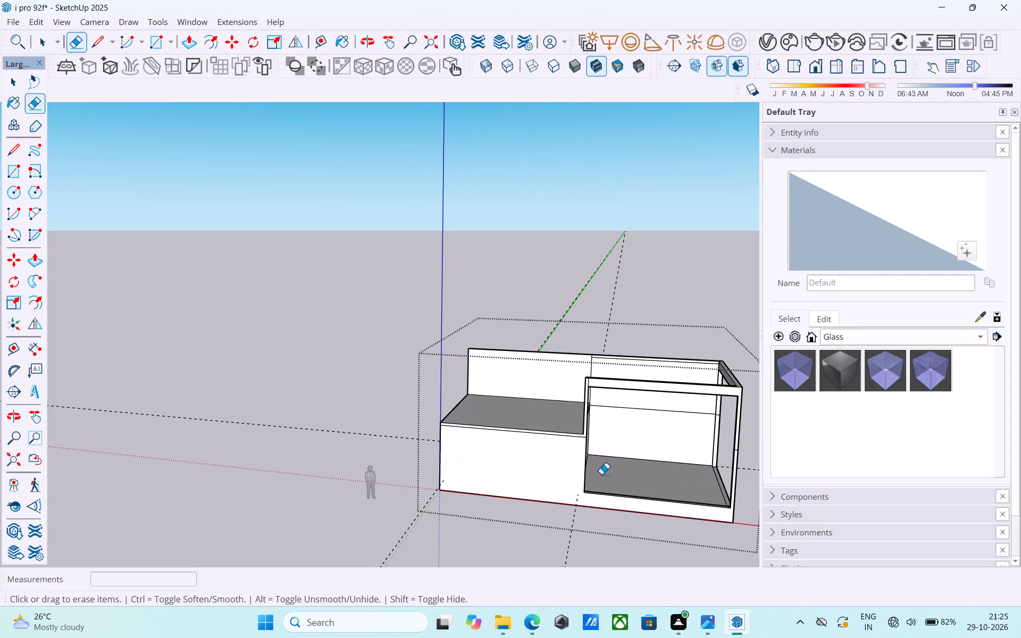
scroll(601, 474, down, 2)
middle_drag(601, 474, 596, 467)
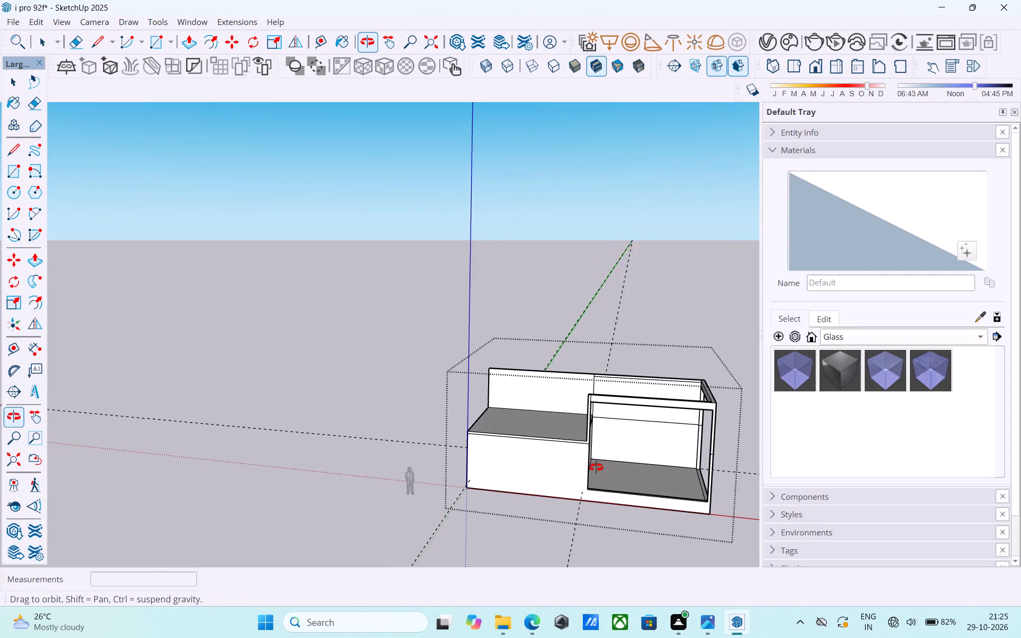
middle_drag(596, 467, 554, 530)
Push the upper floor slab's exposed edge face out 6" toward the double-height room.
scroll(548, 468, up, 3)
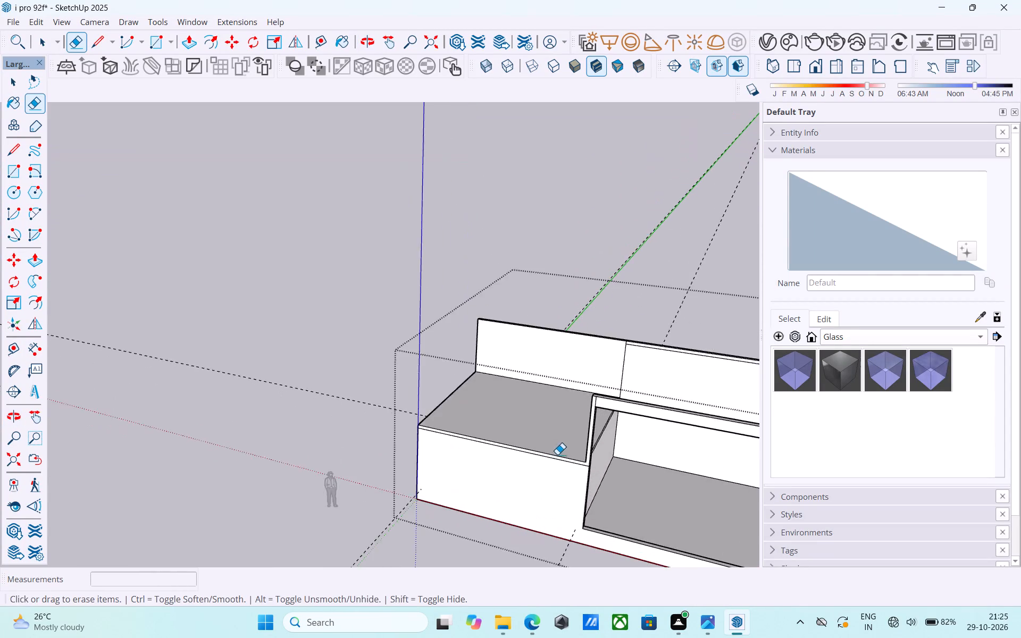
scroll(557, 455, up, 5)
middle_drag(560, 454, 664, 509)
middle_drag(664, 509, 683, 516)
scroll(656, 499, up, 3)
scroll(651, 450, up, 3)
middle_drag(623, 394, 514, 414)
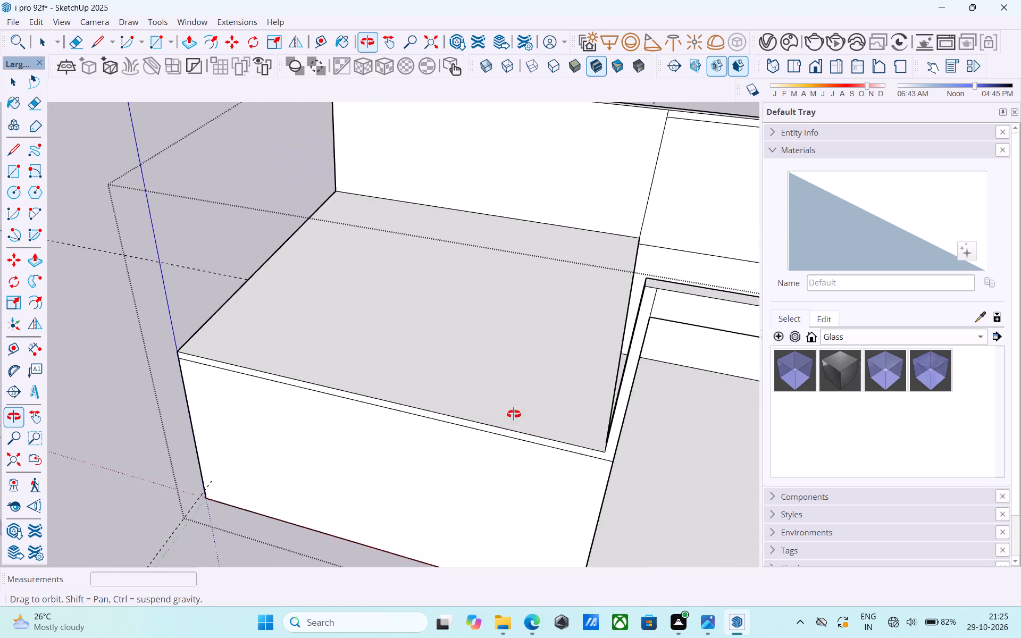
middle_drag(514, 414, 498, 414)
key(space)
middle_drag(638, 441, 481, 360)
scroll(439, 400, up, 5)
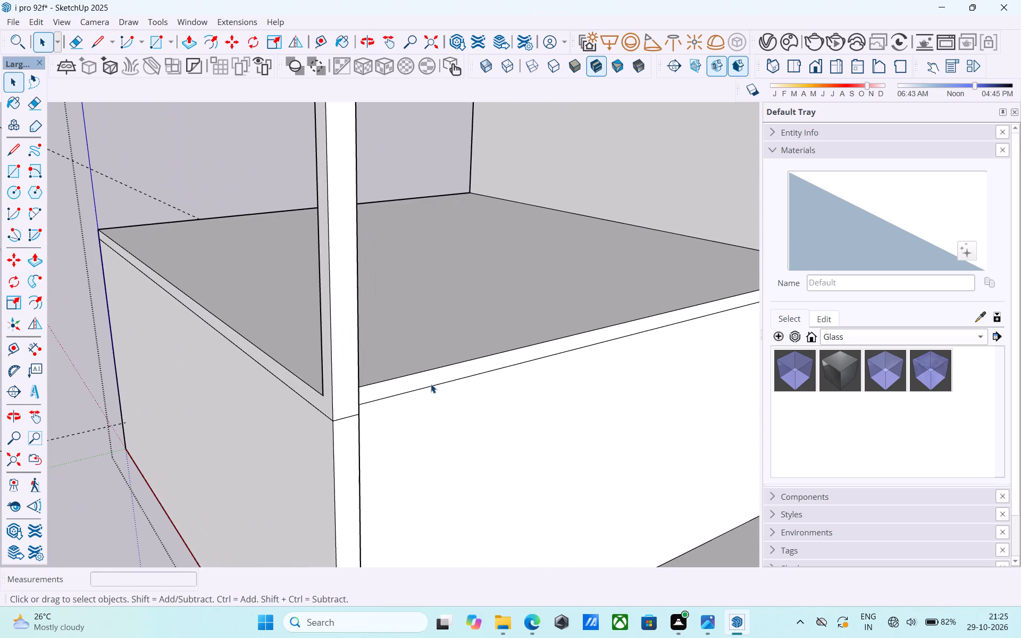
click(427, 382)
key(p)
click(426, 381)
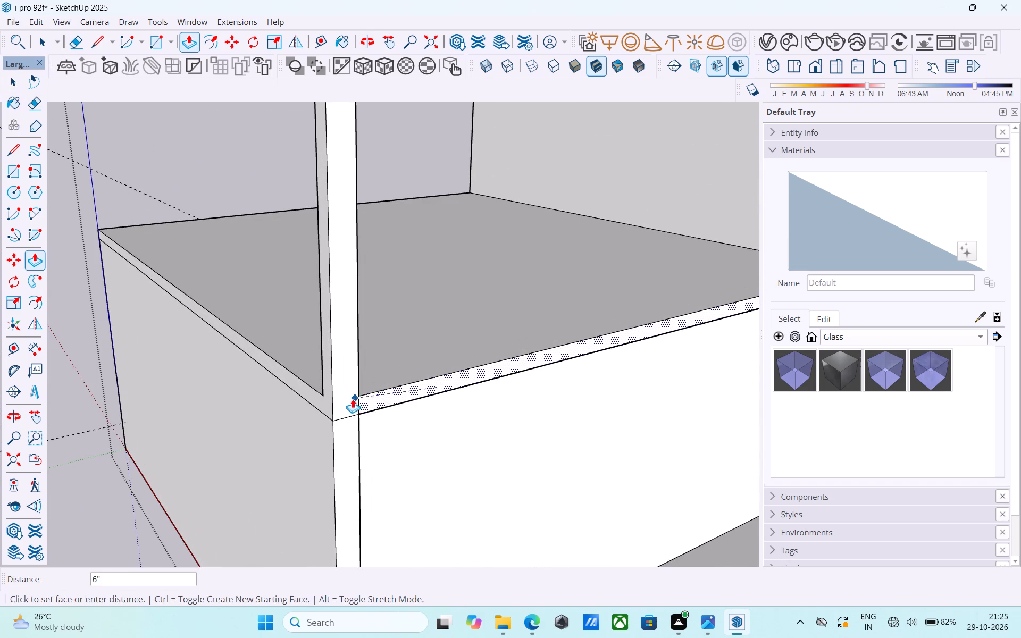
click(352, 399)
key(space)
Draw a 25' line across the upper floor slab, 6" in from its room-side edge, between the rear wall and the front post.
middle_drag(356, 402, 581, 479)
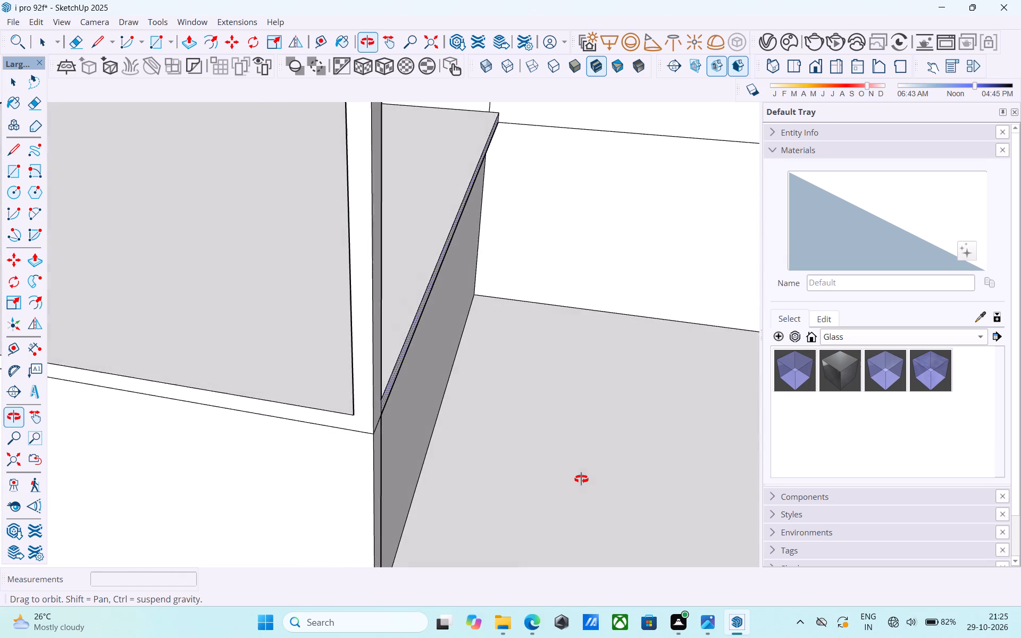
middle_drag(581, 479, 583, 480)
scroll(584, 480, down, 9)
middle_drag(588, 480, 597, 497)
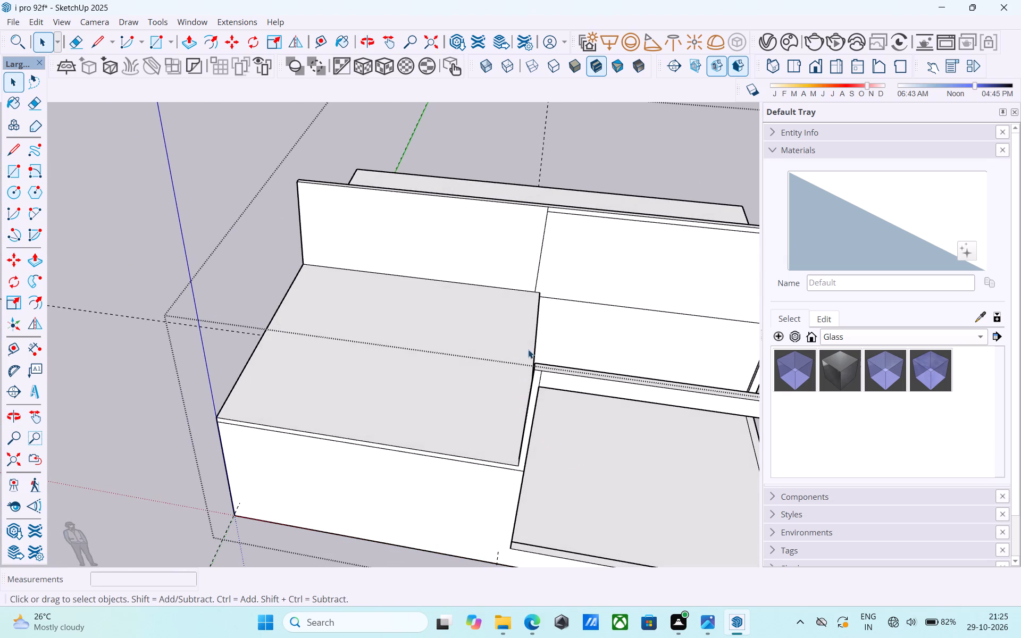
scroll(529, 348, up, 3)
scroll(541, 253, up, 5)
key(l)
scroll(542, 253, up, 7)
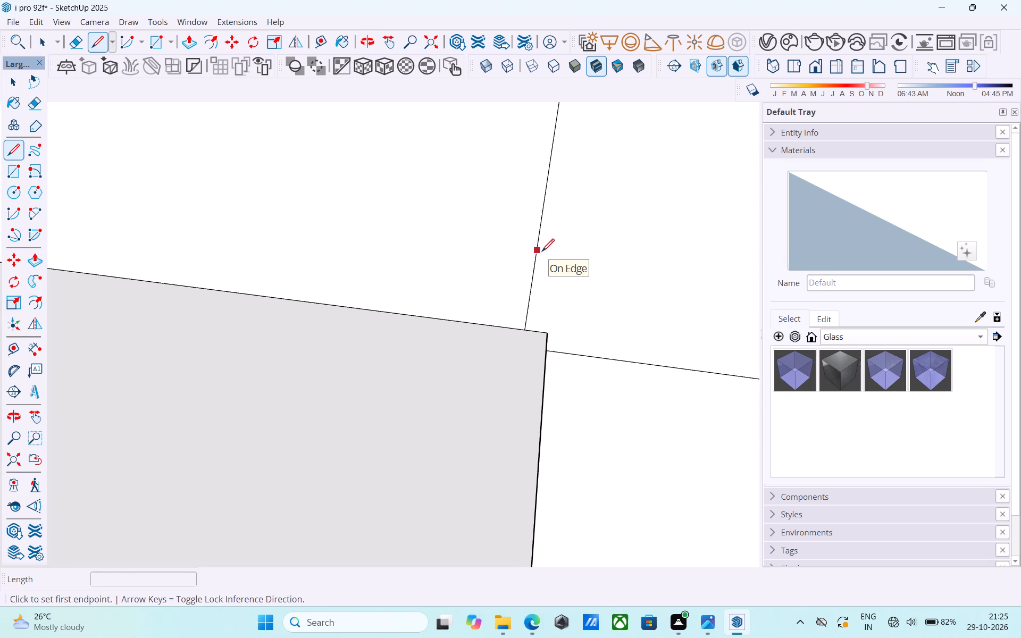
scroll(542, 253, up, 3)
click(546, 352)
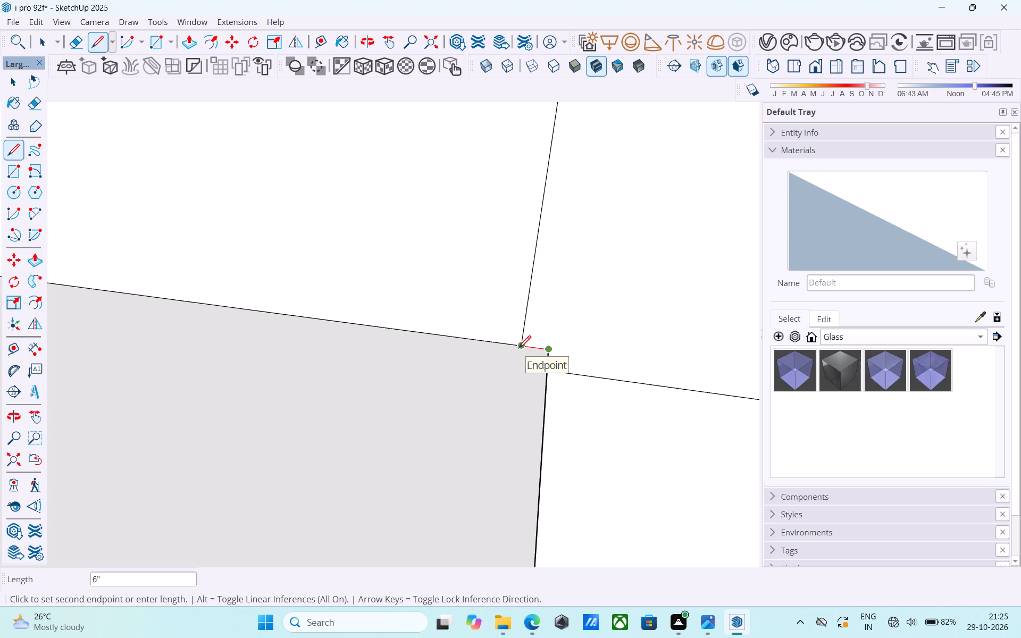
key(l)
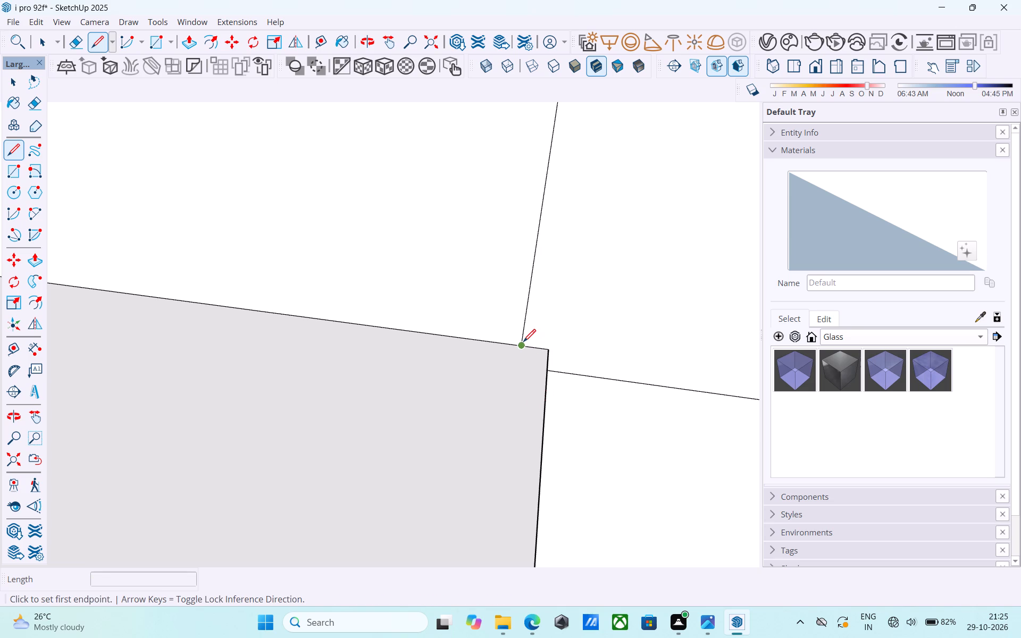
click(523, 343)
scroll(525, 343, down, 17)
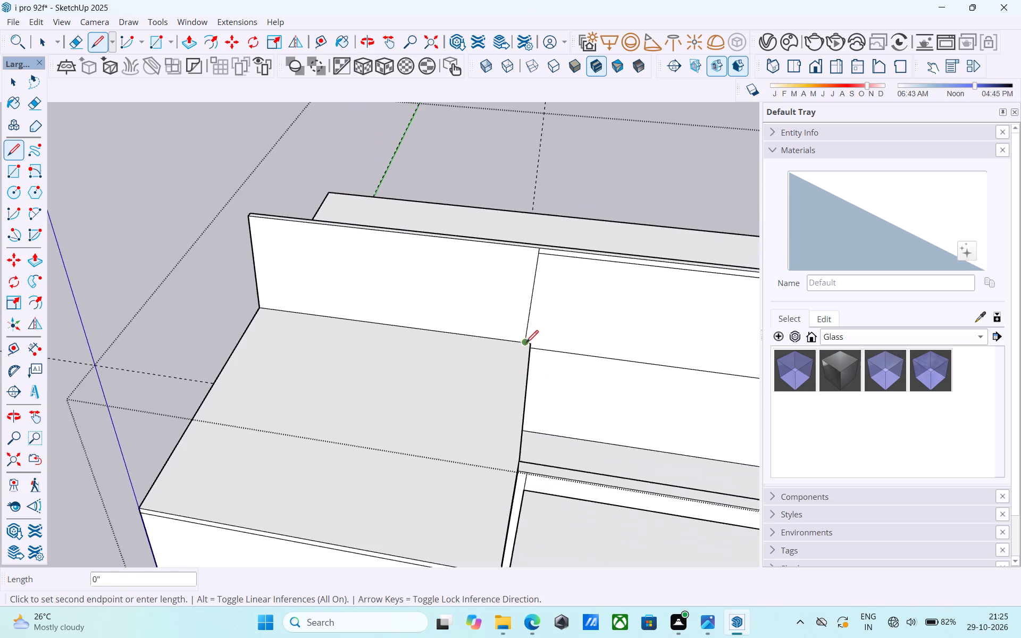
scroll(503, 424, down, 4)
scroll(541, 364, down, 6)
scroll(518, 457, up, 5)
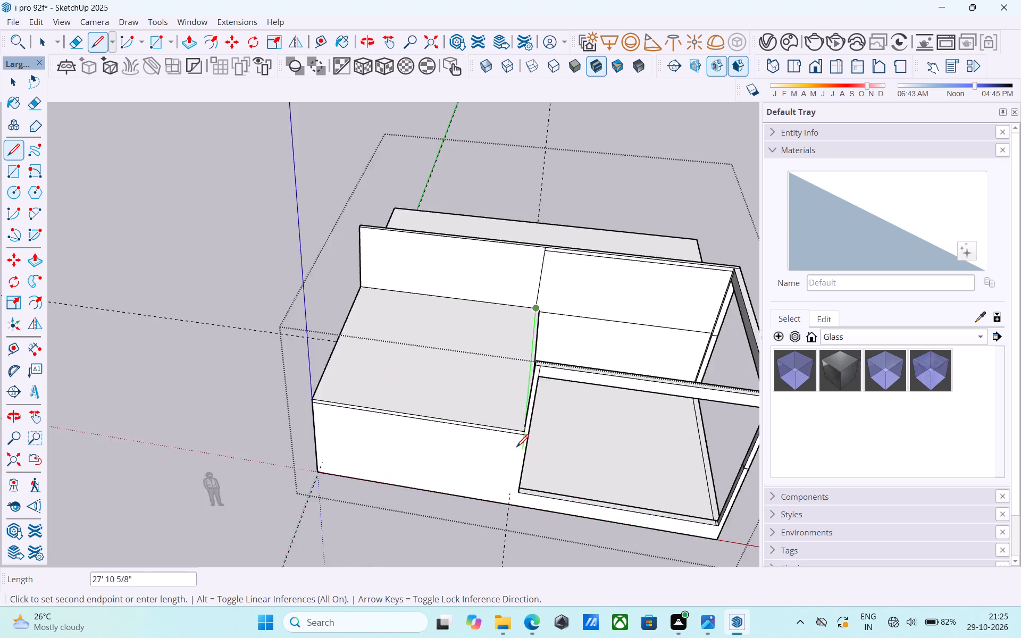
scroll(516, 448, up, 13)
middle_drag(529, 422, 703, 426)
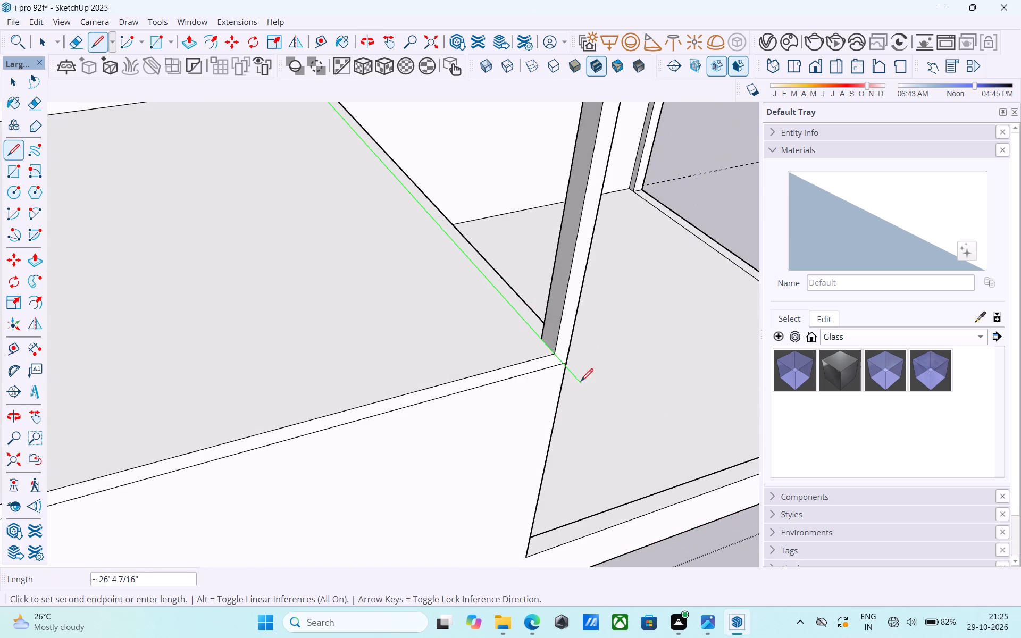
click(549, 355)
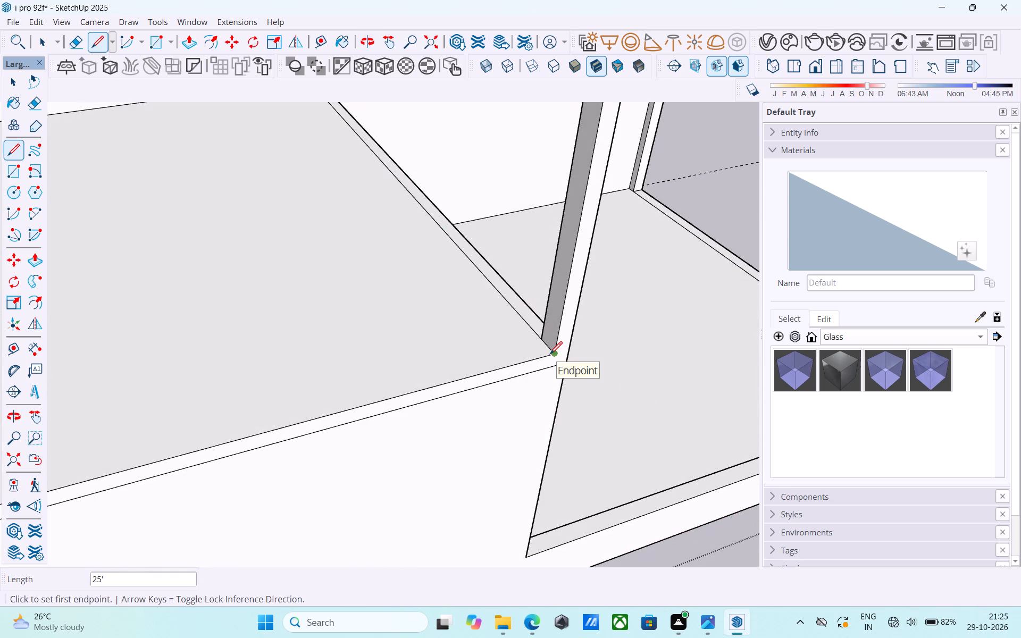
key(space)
Examine the upper floor slab's projecting edge and the double-height corner room from several outside angles.
scroll(562, 353, down, 8)
middle_drag(562, 352, 599, 429)
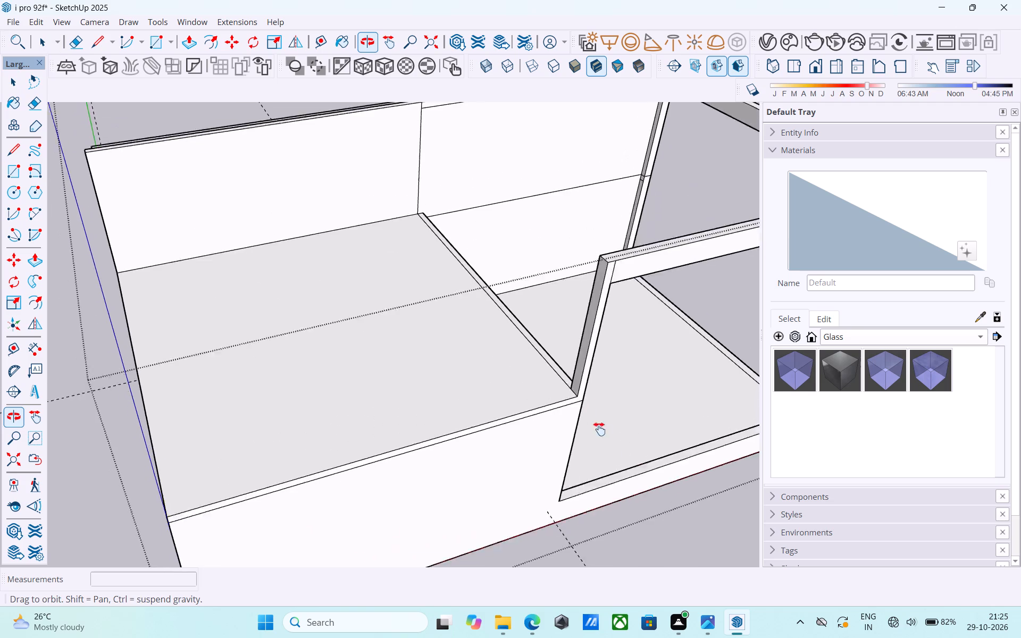
middle_drag(599, 429, 602, 435)
shift+middle_drag(602, 435, 618, 455)
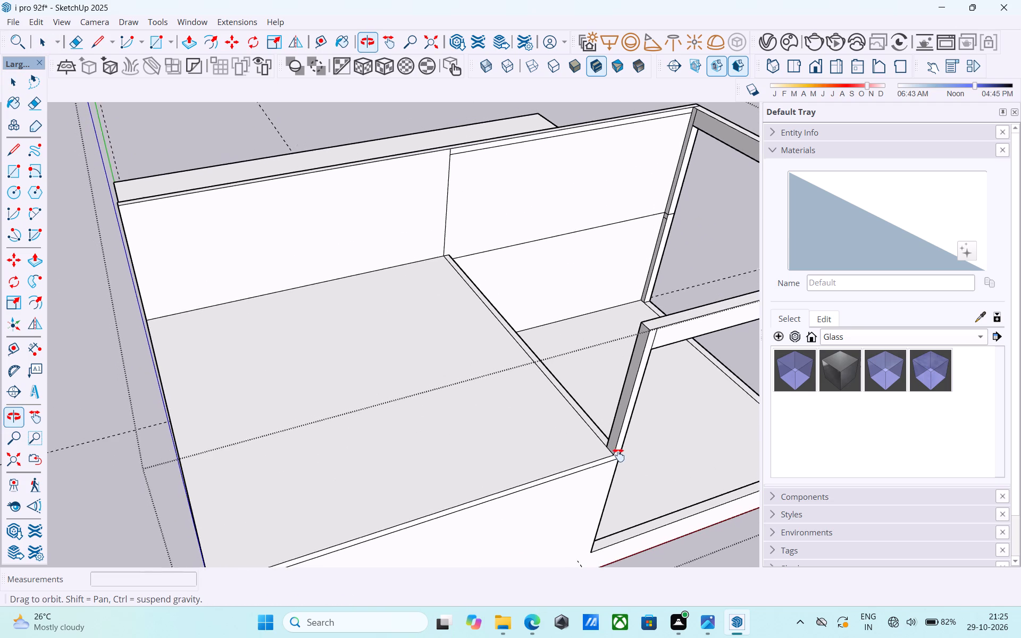
shift+middle_drag(618, 455, 391, 420)
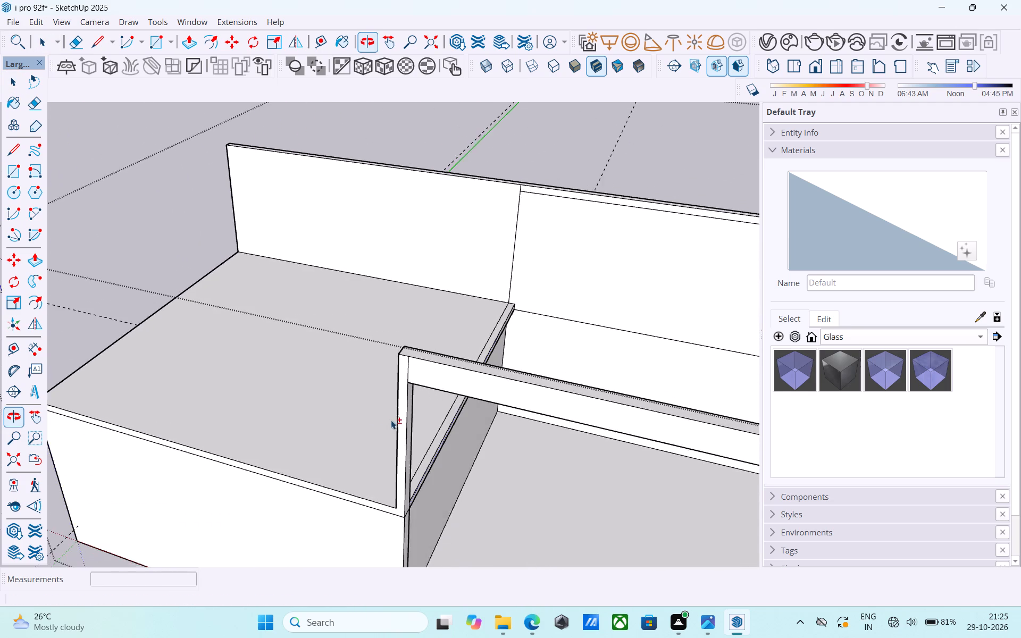
shift+middle_drag(409, 419, 452, 419)
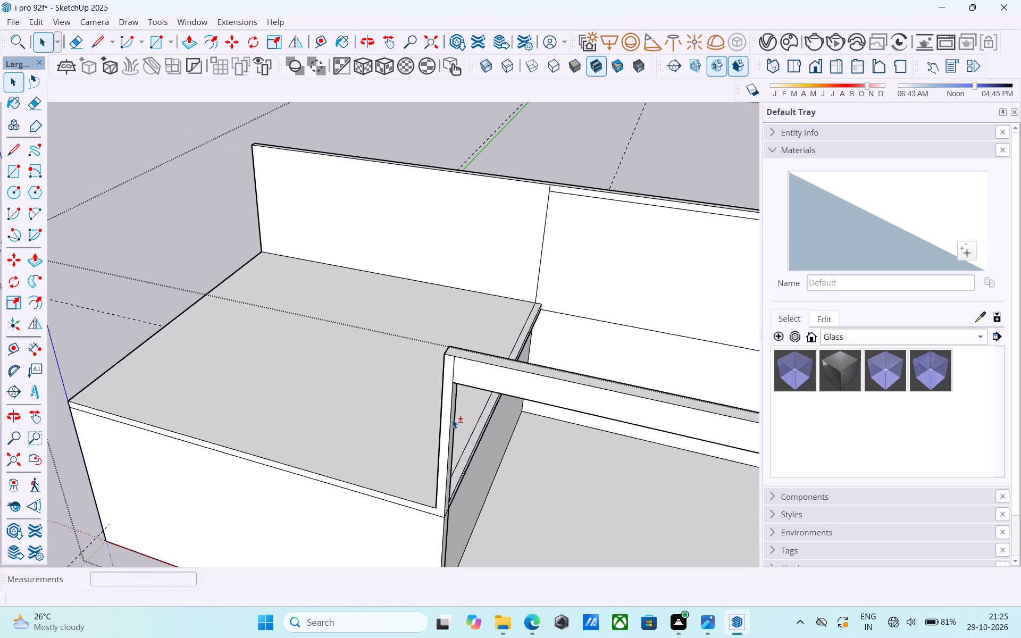
middle_drag(452, 419, 426, 401)
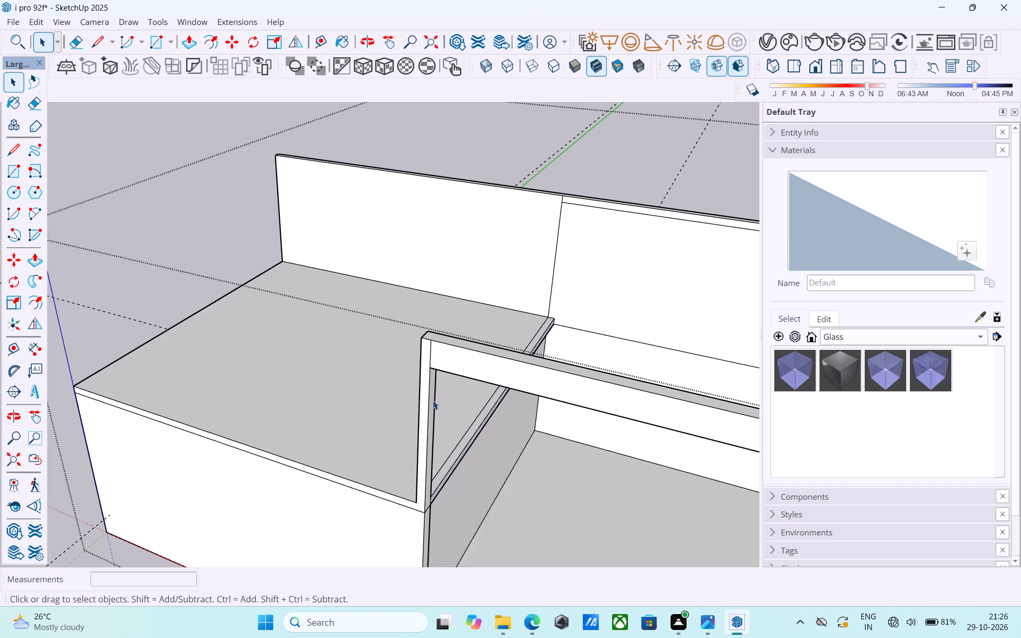
scroll(463, 402, down, 2)
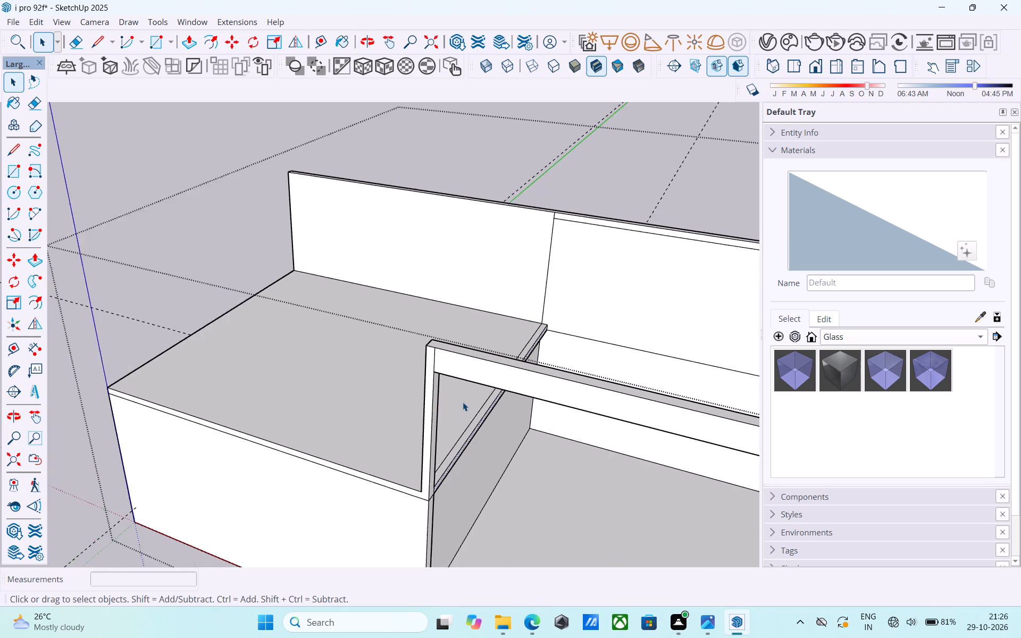
scroll(463, 402, down, 3)
middle_drag(463, 402, 486, 301)
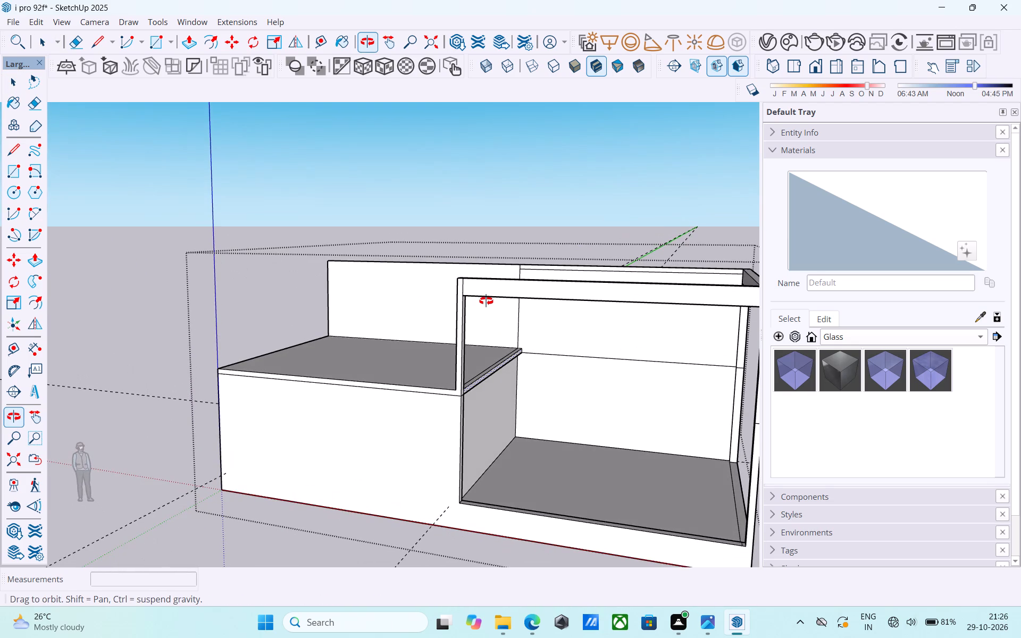
middle_drag(486, 301, 722, 382)
middle_drag(721, 382, 575, 378)
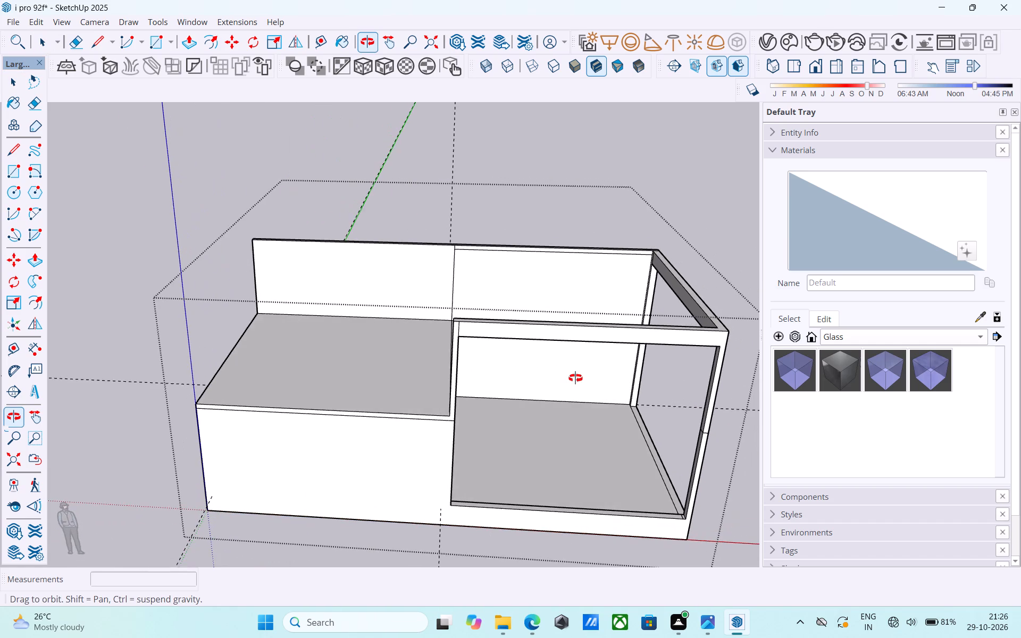
middle_drag(575, 378, 369, 333)
middle_drag(369, 333, 355, 313)
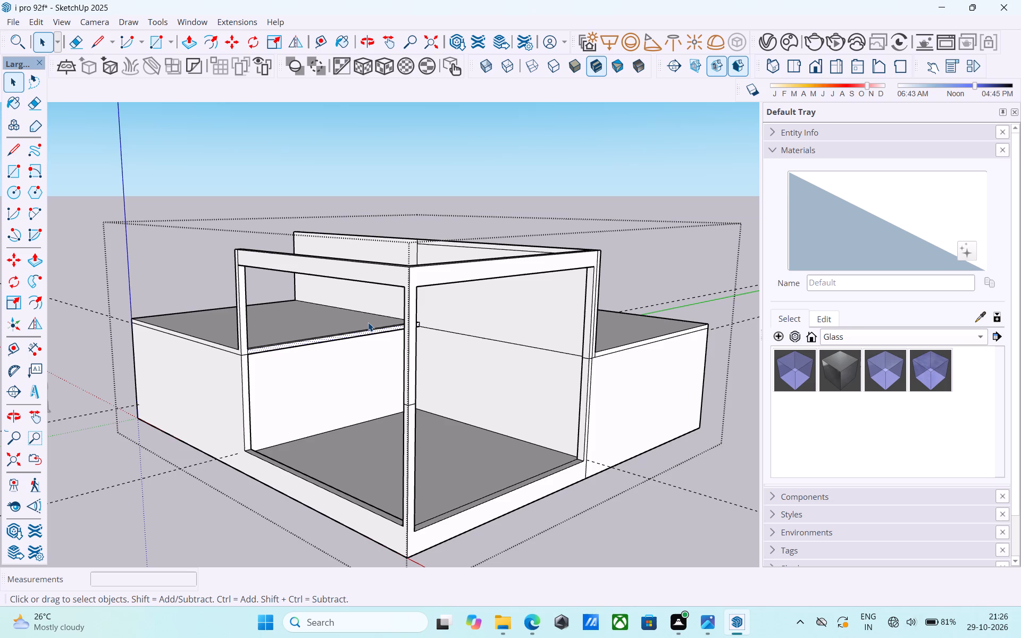
scroll(368, 322, up, 1)
scroll(368, 322, down, 1)
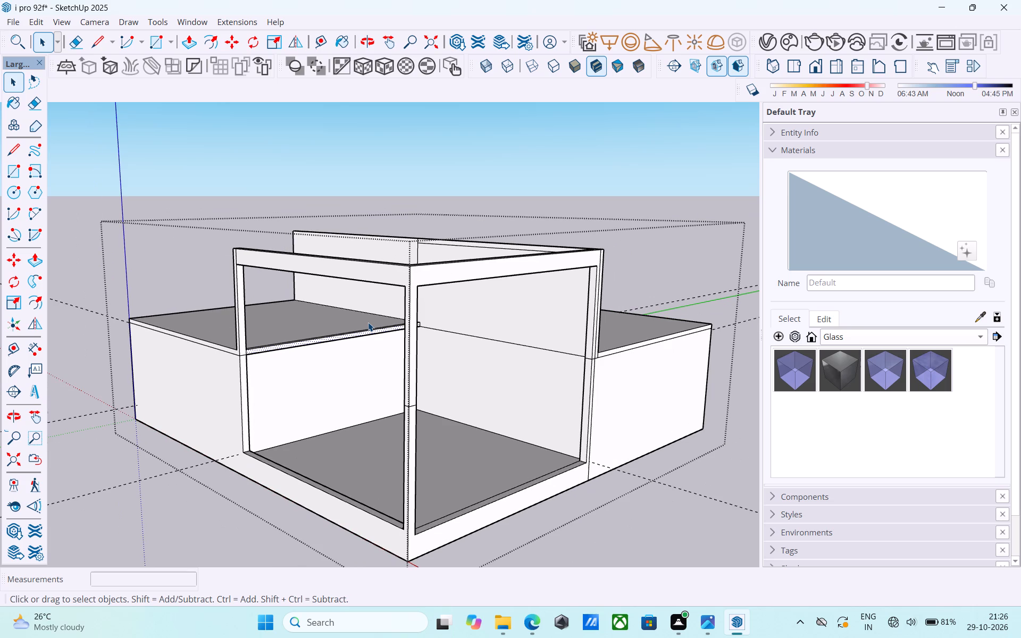
scroll(368, 322, up, 2)
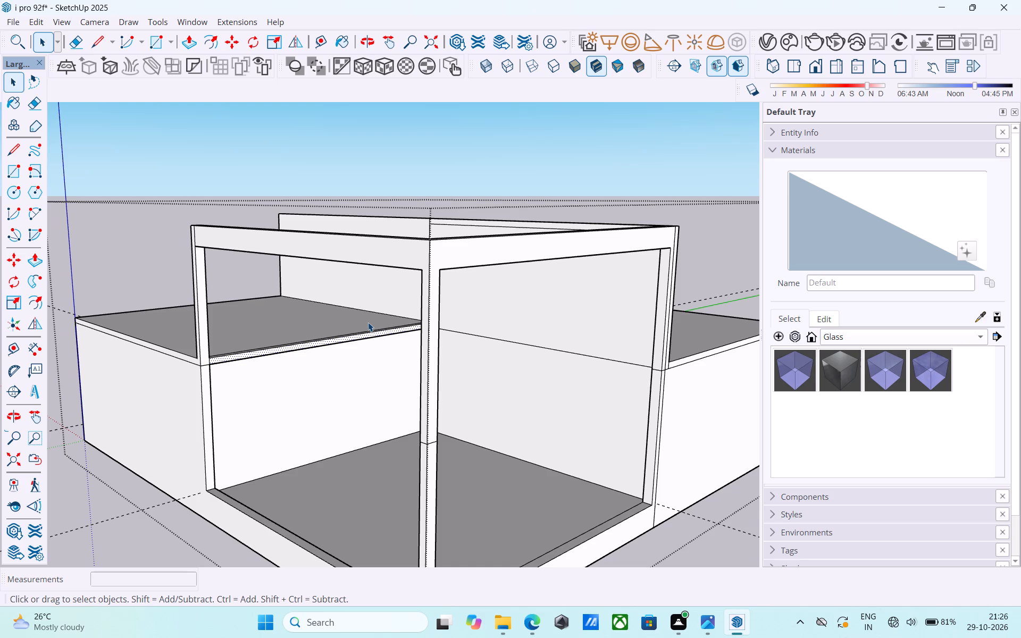
scroll(368, 322, down, 2)
middle_drag(368, 322, 397, 323)
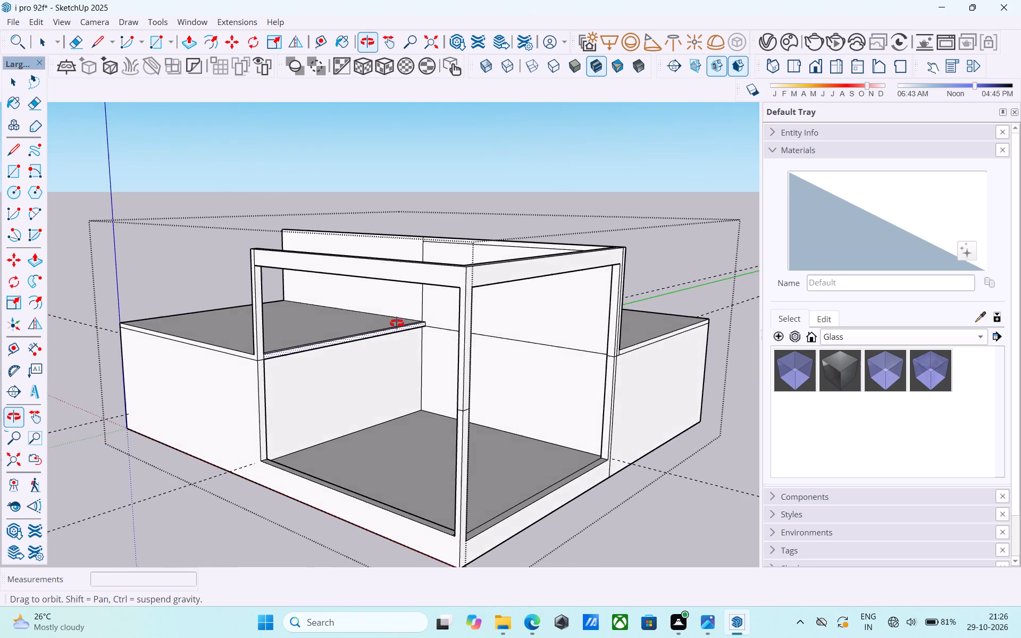
middle_drag(397, 323, 478, 320)
Push the slab's projecting edge face back flush with the partition wall below.
scroll(395, 344, up, 4)
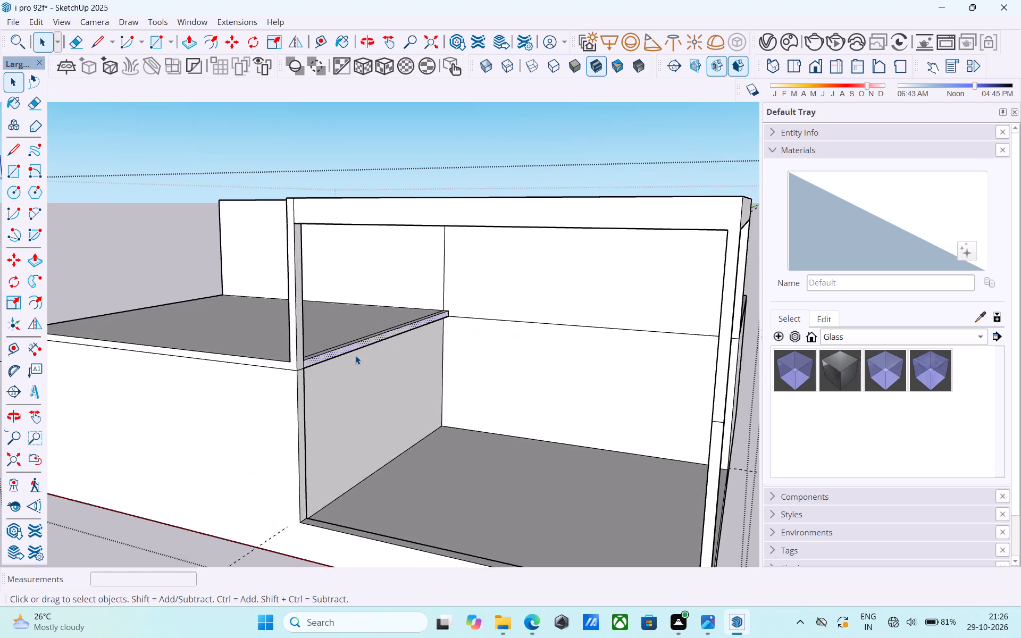
scroll(355, 355, up, 9)
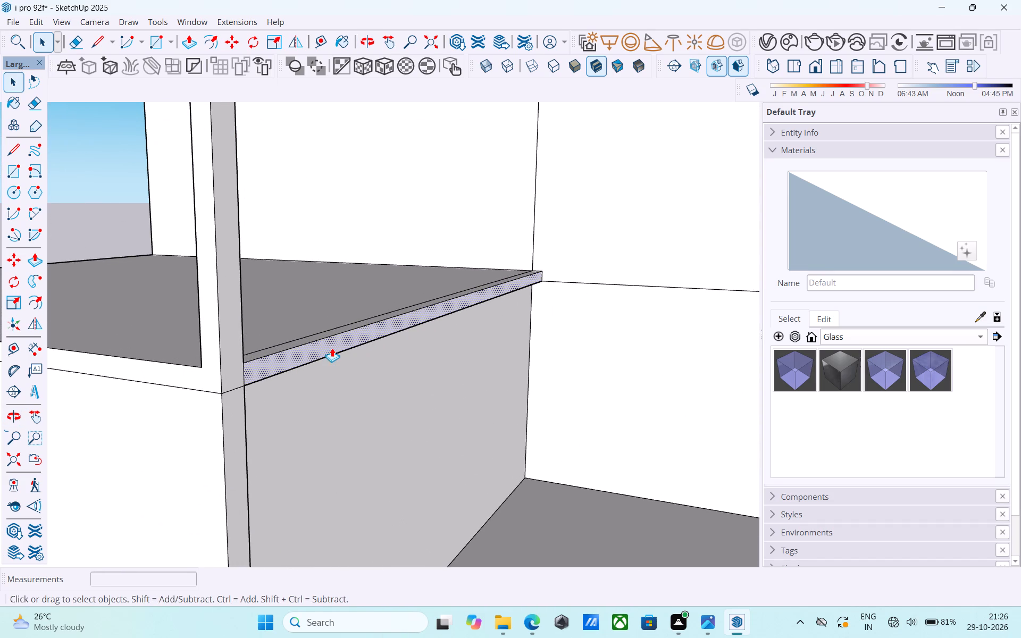
key(p)
click(332, 348)
click(296, 380)
key(space)
Erase the slab's lower edge lines on the partition wall's room-side face and on the front outer wall.
scroll(366, 371, down, 4)
middle_drag(366, 371, 350, 369)
scroll(293, 342, up, 3)
key(e)
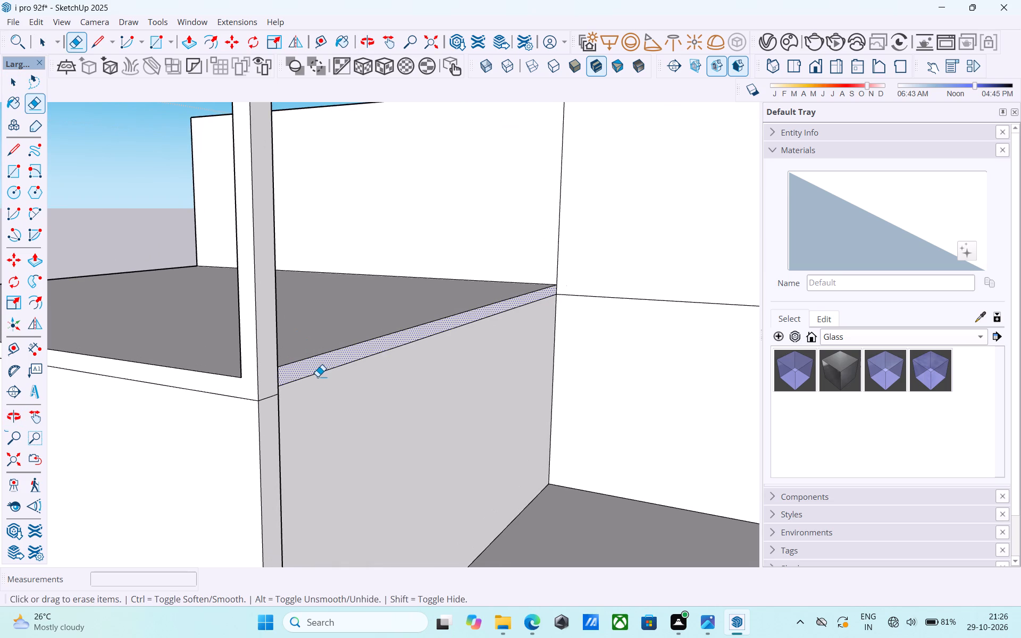
click(317, 376)
drag(317, 374, 312, 371)
drag(312, 371, 316, 377)
scroll(375, 381, down, 4)
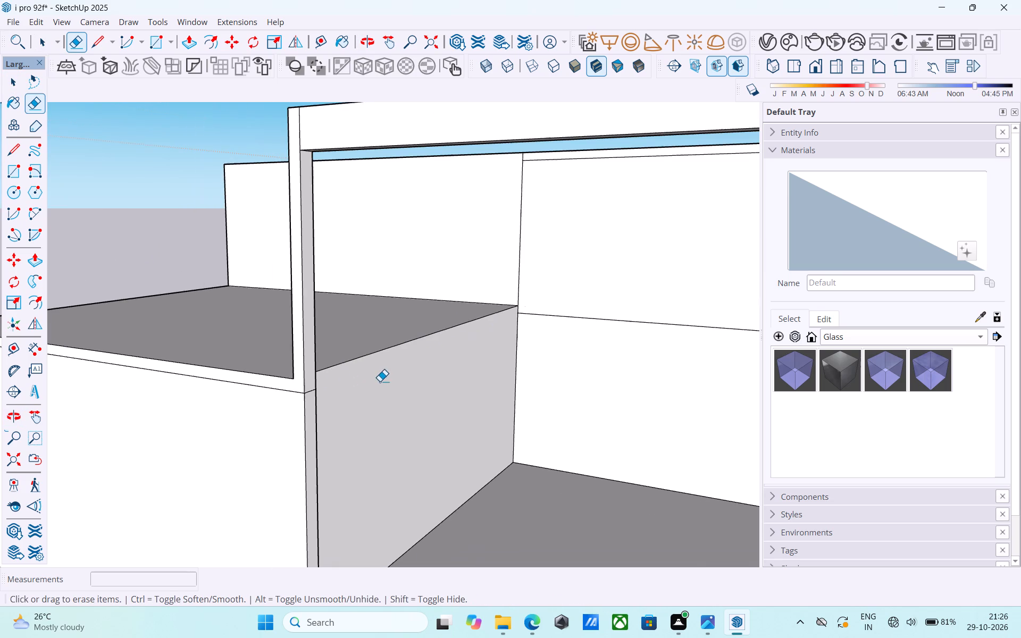
drag(269, 389, 270, 397)
Erase the leftover line at the front corner by the origin and the slab-level lines on the adjoining side wall.
scroll(351, 404, down, 9)
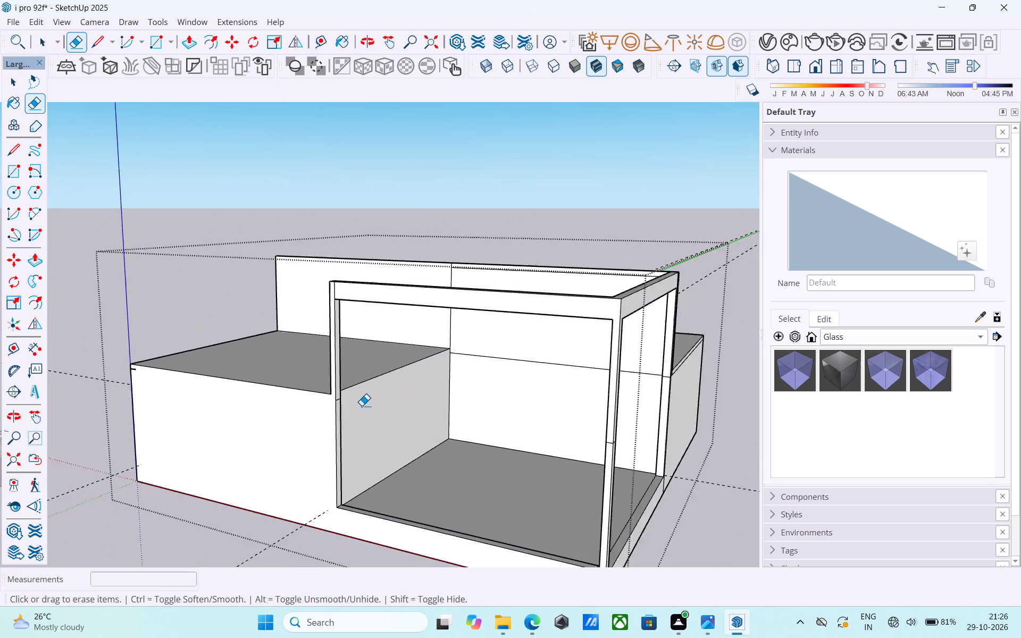
middle_drag(370, 409, 721, 361)
scroll(332, 359, up, 10)
drag(340, 389, 341, 398)
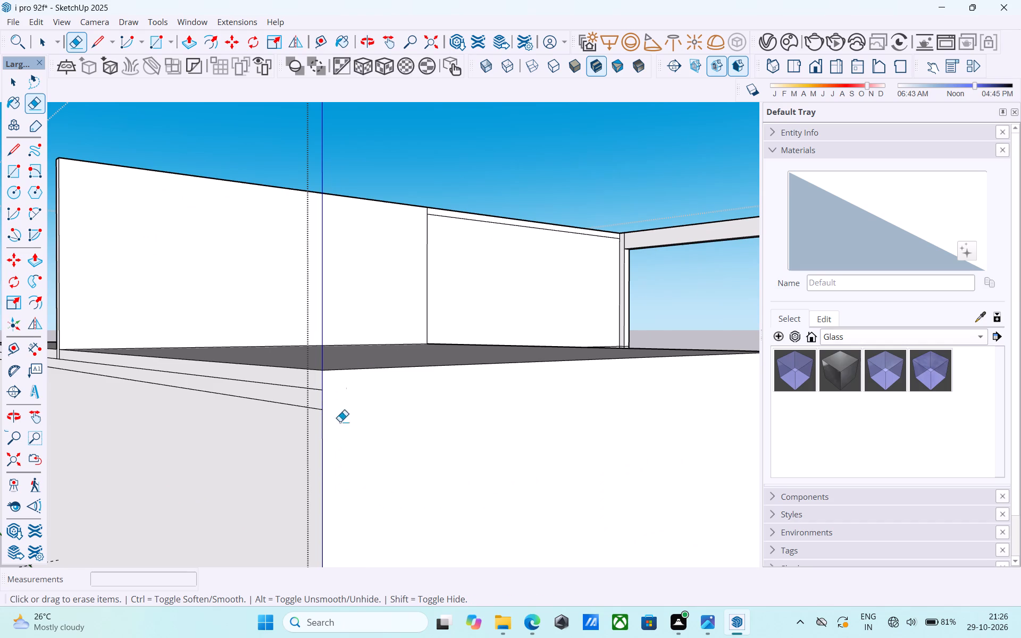
drag(298, 386, 293, 413)
drag(316, 399, 315, 410)
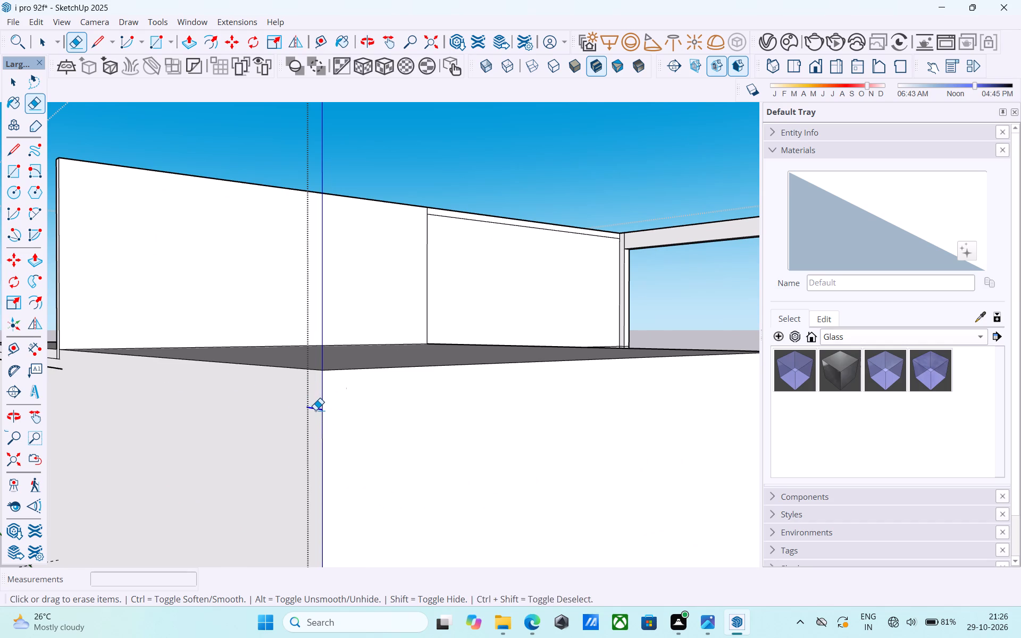
Erase the remaining slab-level lines on the side wall, including those at the upper wall's base and the far corner.
scroll(315, 410, down, 11)
scroll(178, 394, up, 4)
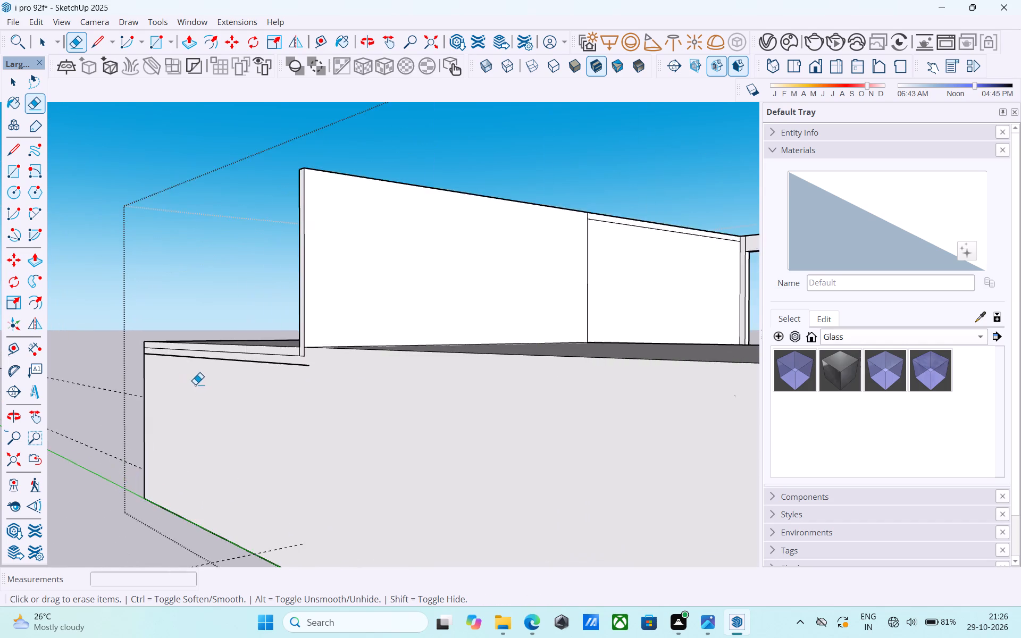
scroll(195, 384, up, 5)
drag(277, 351, 272, 381)
drag(303, 339, 305, 350)
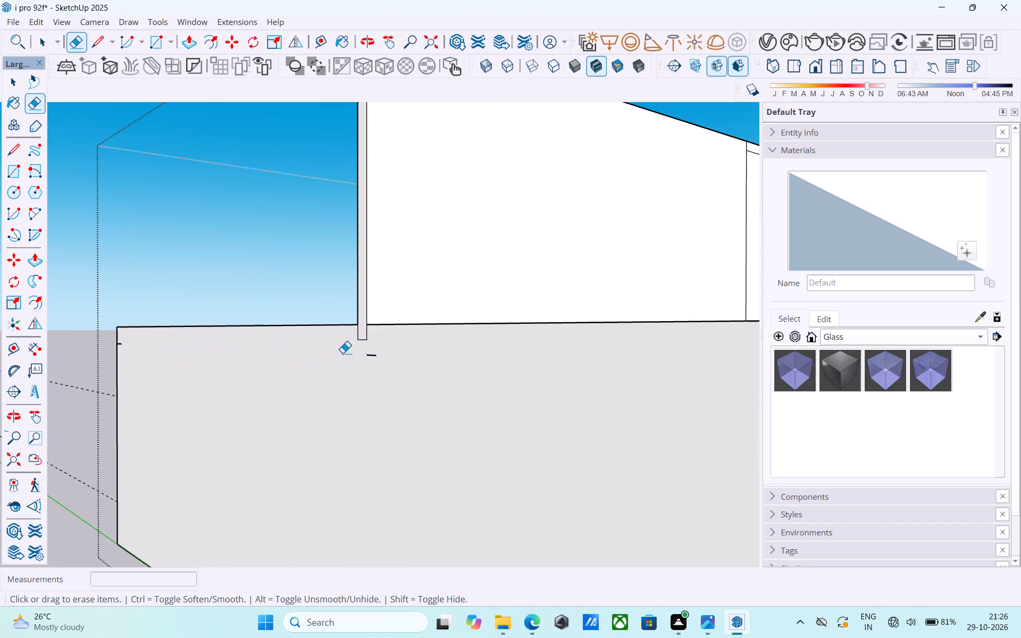
drag(369, 351, 371, 366)
drag(365, 337, 359, 338)
drag(363, 333, 357, 377)
drag(371, 338, 338, 348)
middle_drag(90, 418, 204, 427)
scroll(129, 393, up, 3)
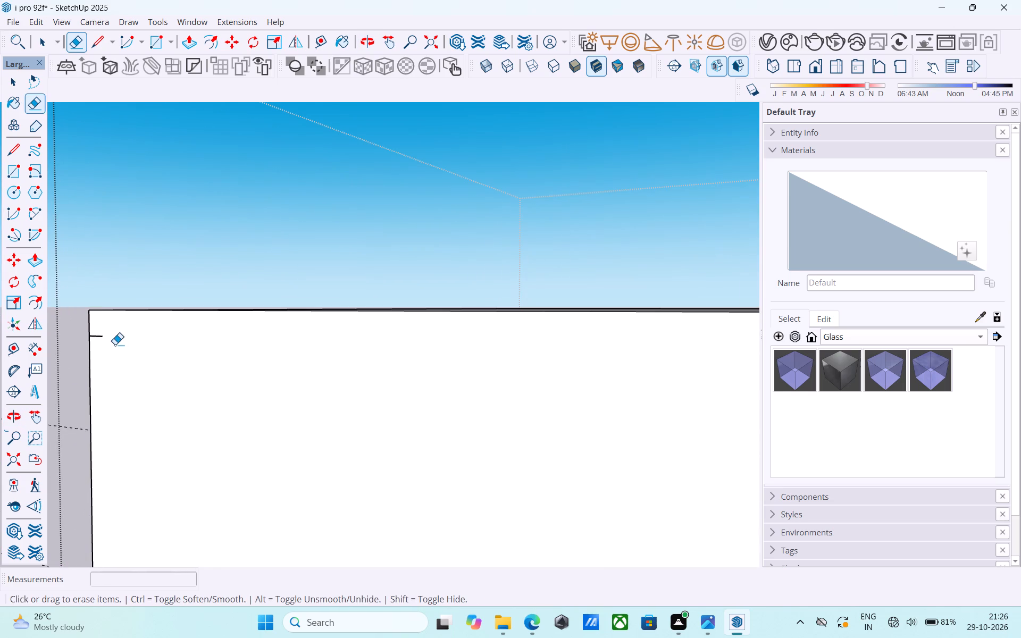
drag(106, 333, 103, 349)
drag(94, 323, 98, 364)
Examine the side wall and the building's outer corners for leftover slab lines.
scroll(121, 433, down, 10)
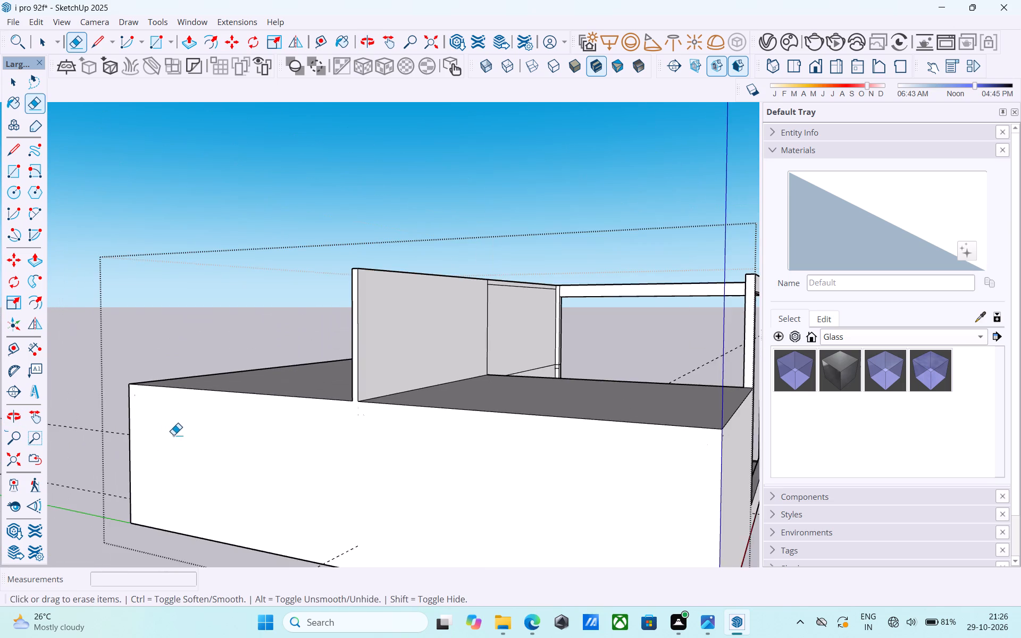
middle_drag(224, 436, 158, 448)
scroll(160, 445, down, 5)
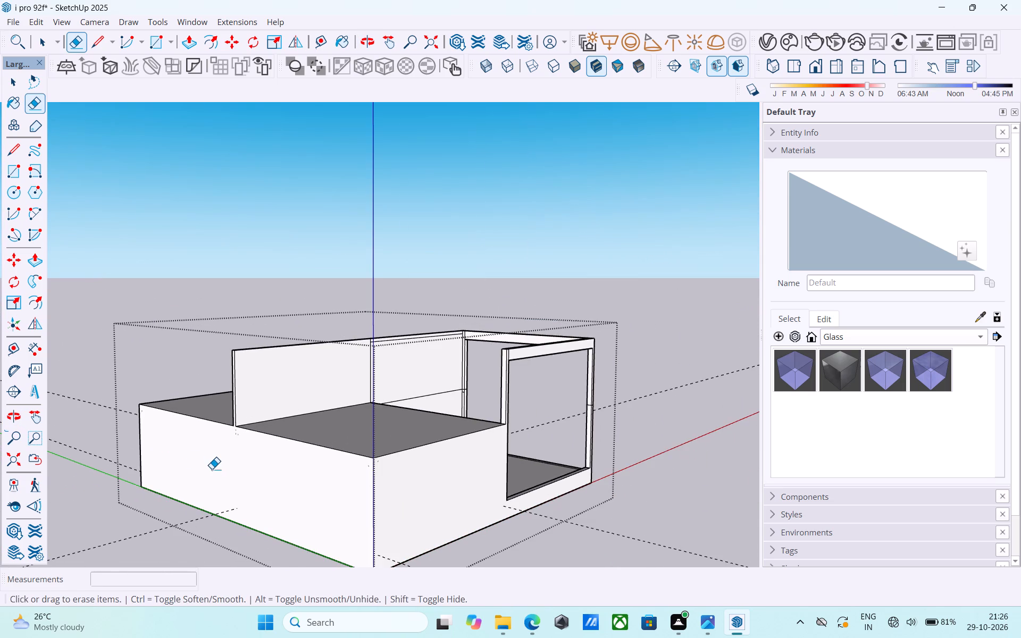
middle_drag(219, 469, 158, 466)
scroll(166, 461, down, 3)
middle_drag(169, 461, 214, 464)
scroll(194, 451, up, 2)
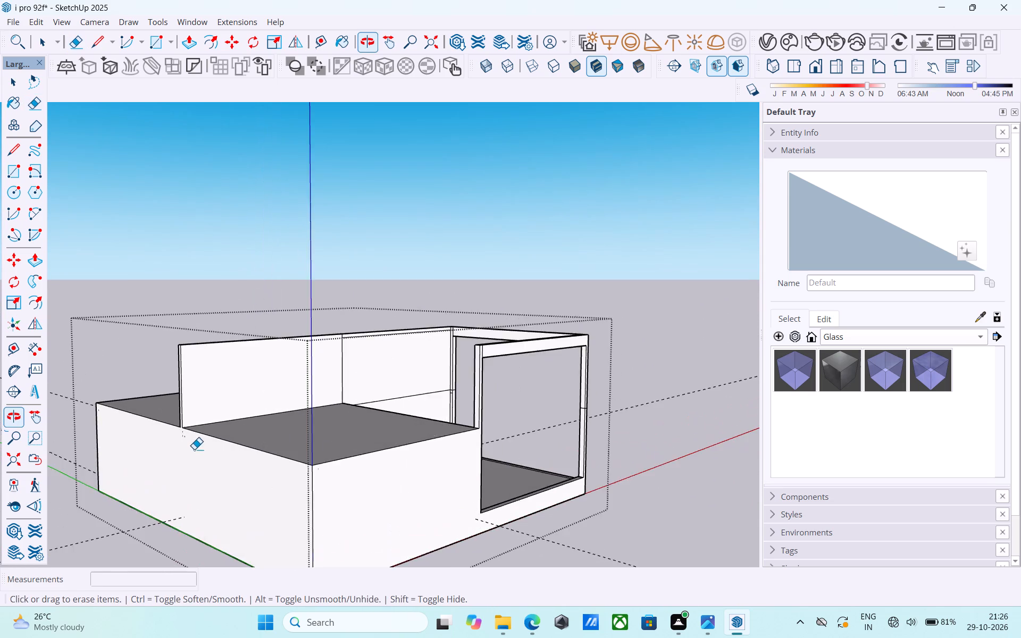
Erase the short leftover line where the upper wall's end meets the outer wall face.
scroll(194, 449, up, 11)
drag(181, 425, 163, 424)
drag(178, 426, 182, 428)
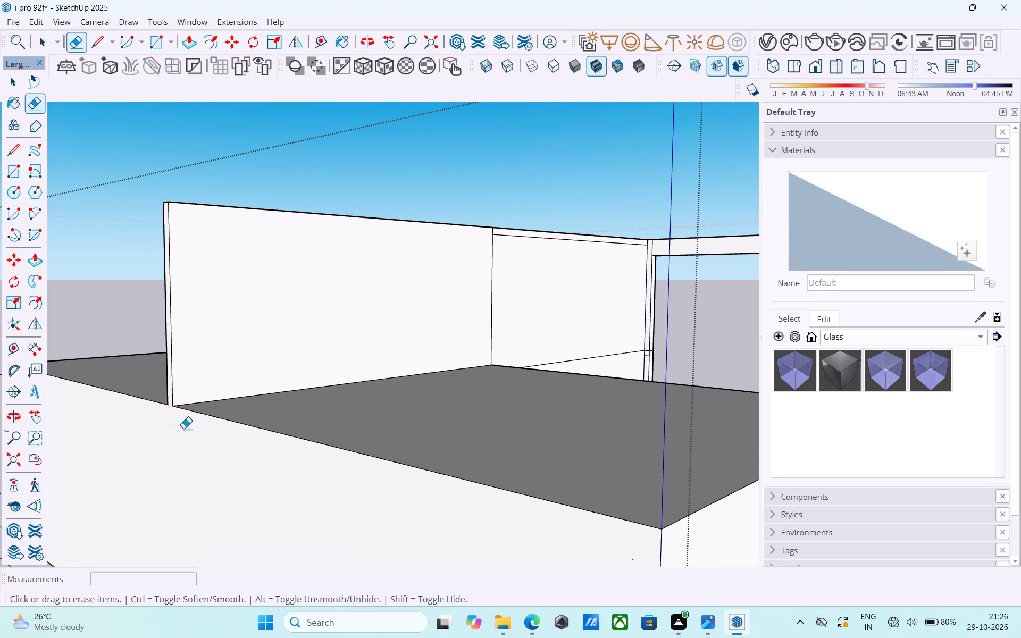
drag(179, 427, 163, 424)
drag(177, 417, 170, 418)
scroll(168, 435, down, 3)
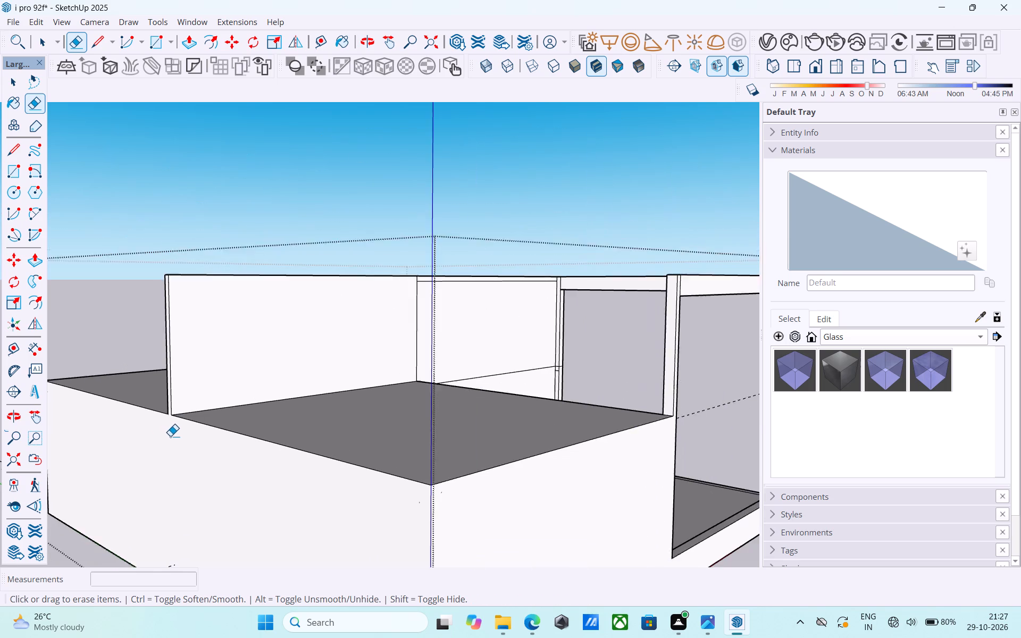
Examine the outer walls and the open corner room's frame from several sides for leftover slab-level lines.
scroll(170, 436, down, 6)
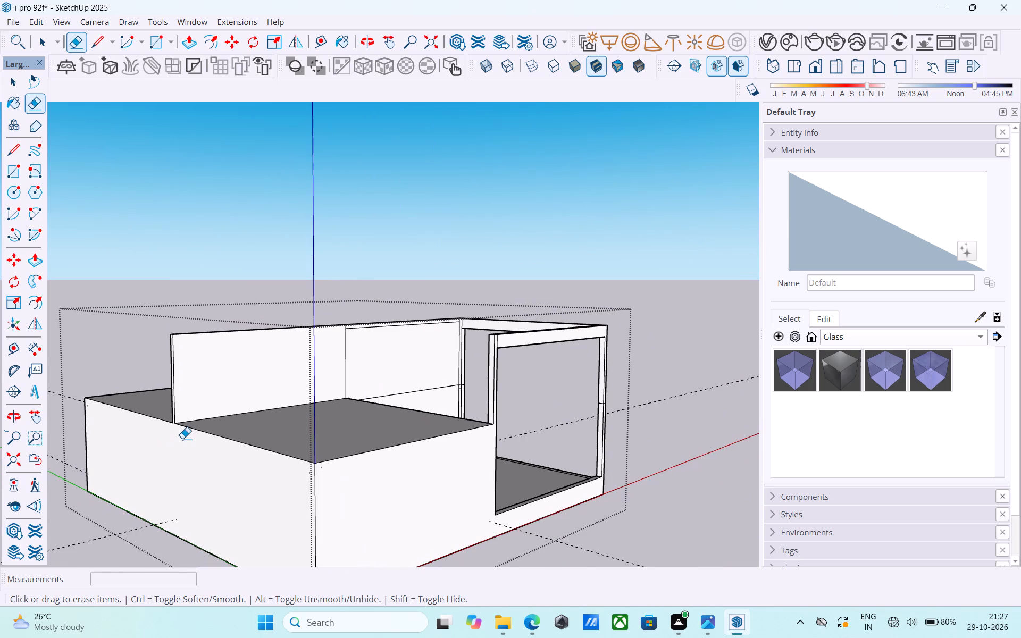
scroll(183, 439, down, 5)
scroll(320, 421, down, 2)
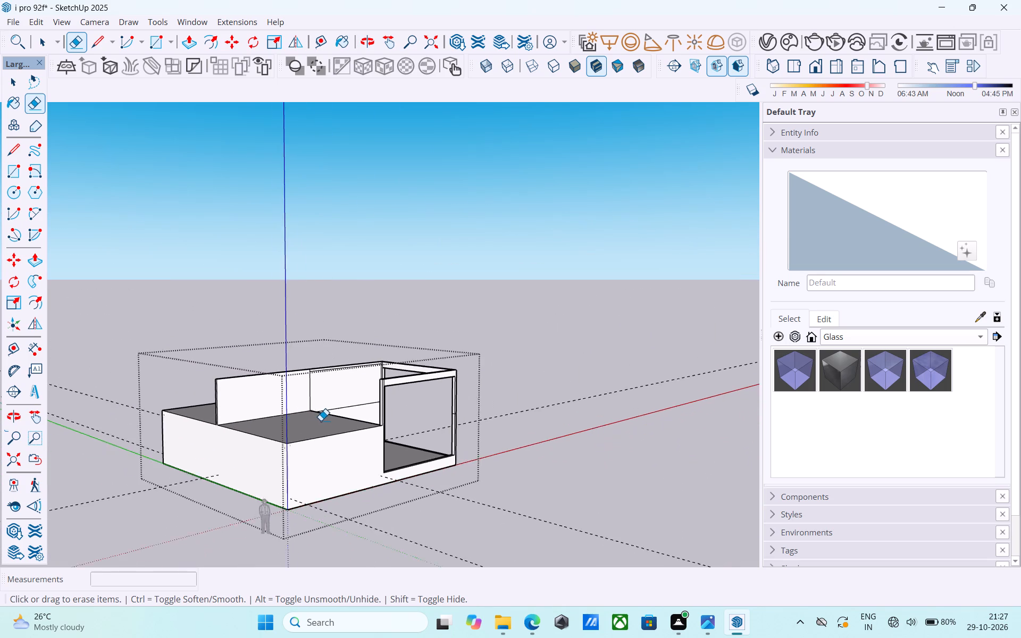
scroll(321, 421, down, 2)
middle_drag(321, 421, 161, 422)
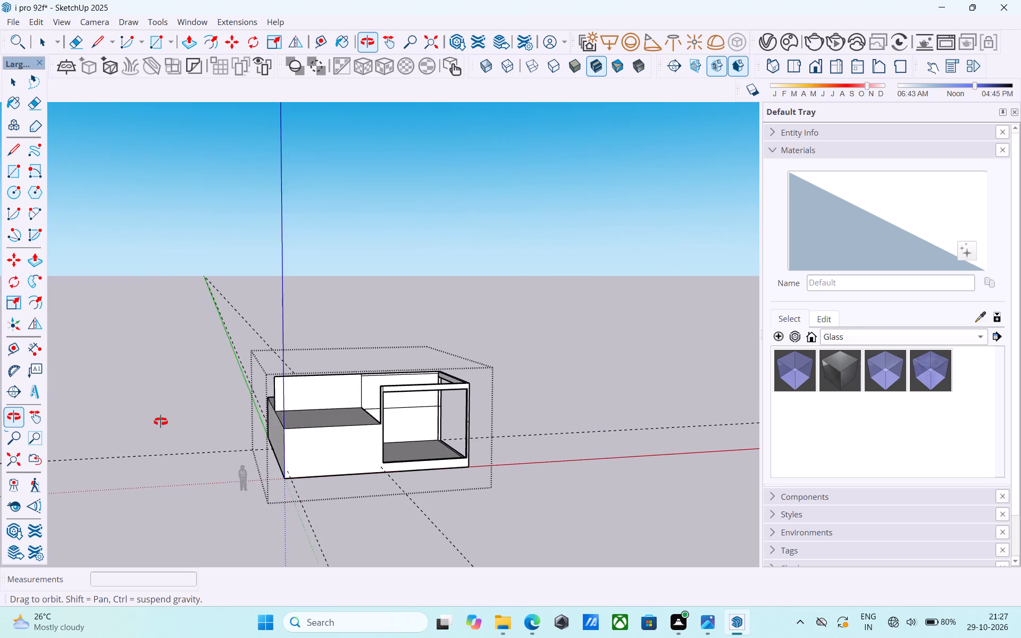
middle_drag(161, 422, 94, 400)
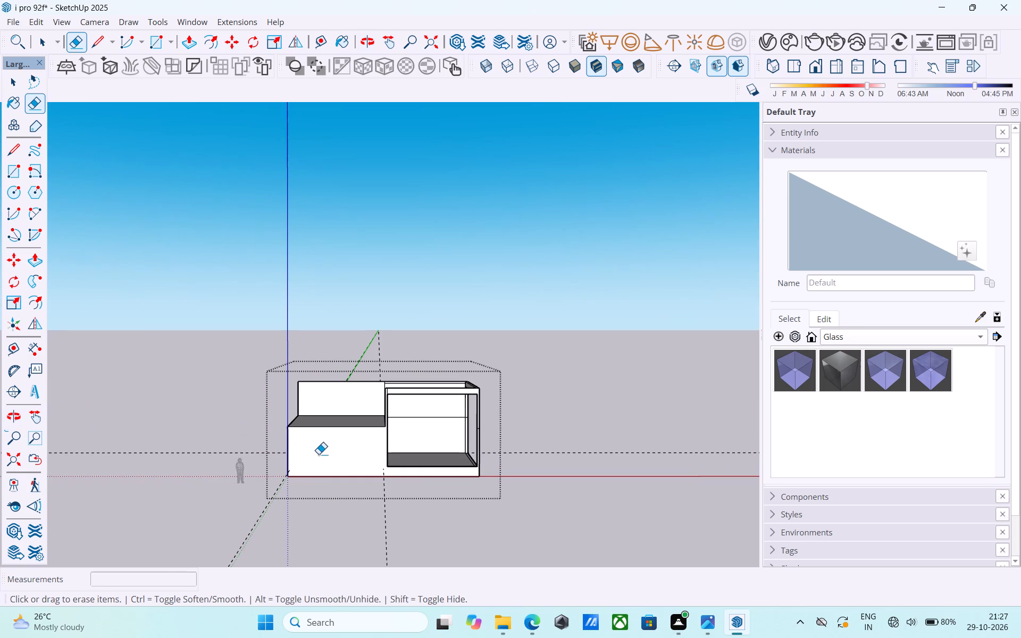
middle_drag(312, 438, 135, 437)
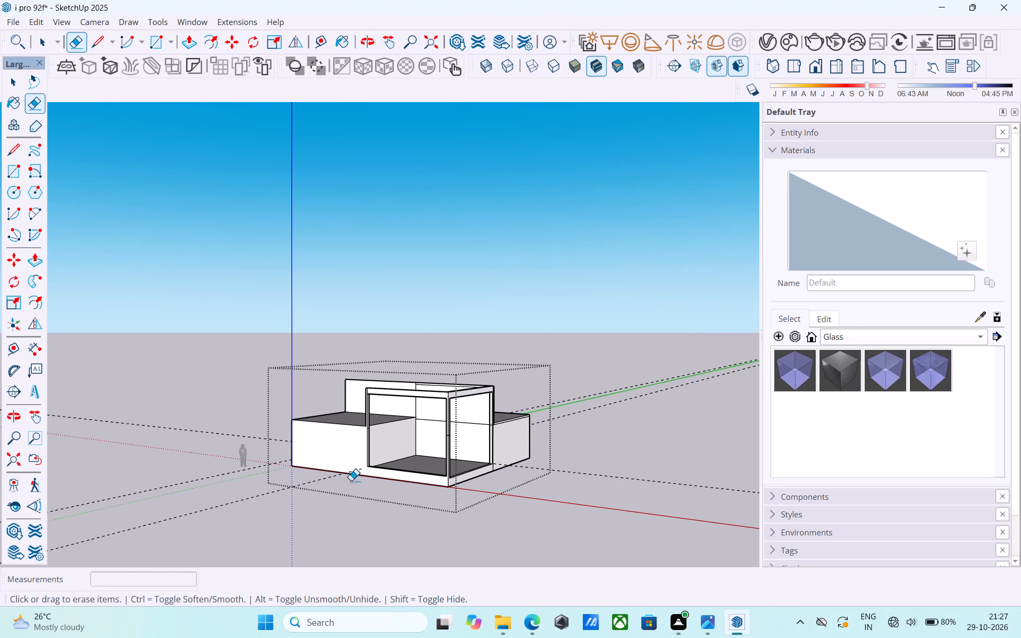
middle_drag(540, 392, 423, 392)
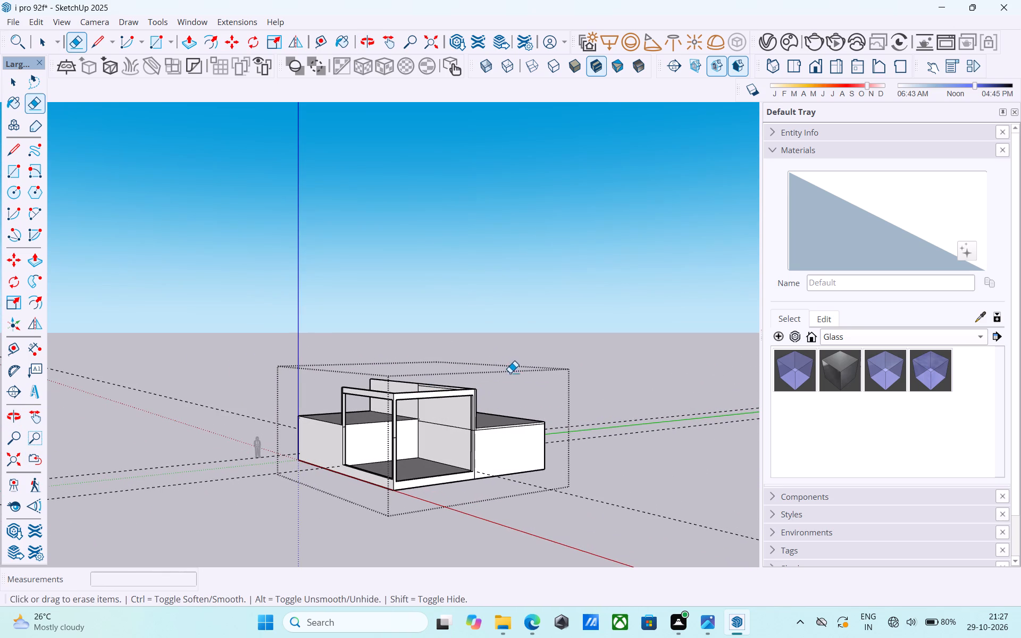
scroll(536, 374, down, 4)
middle_drag(537, 376, 523, 374)
middle_drag(392, 421, 387, 418)
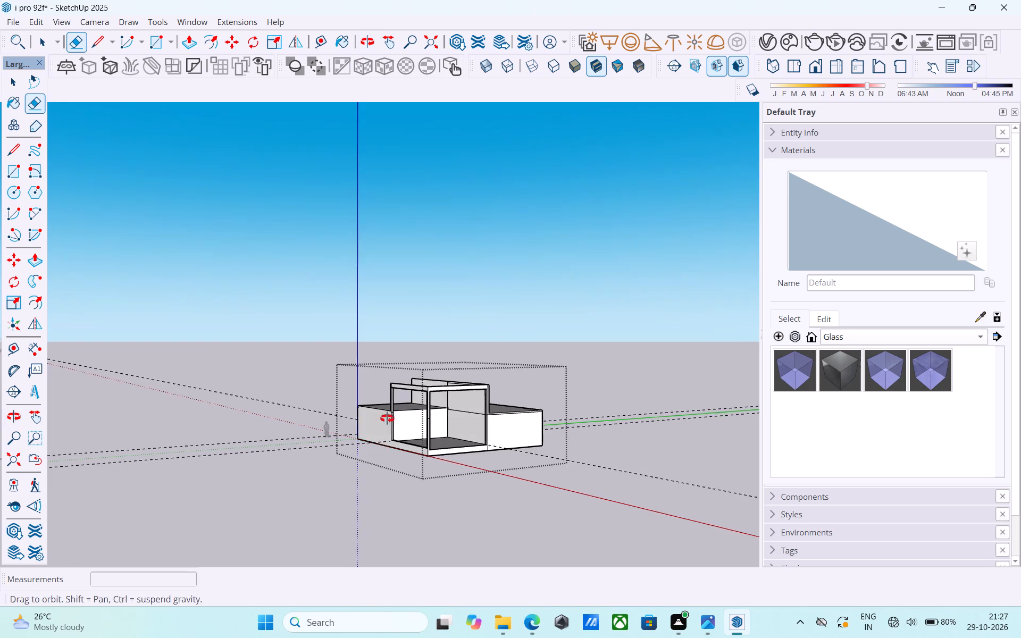
middle_drag(387, 418, 383, 415)
scroll(383, 415, up, 4)
scroll(504, 441, up, 8)
middle_drag(499, 454, 503, 421)
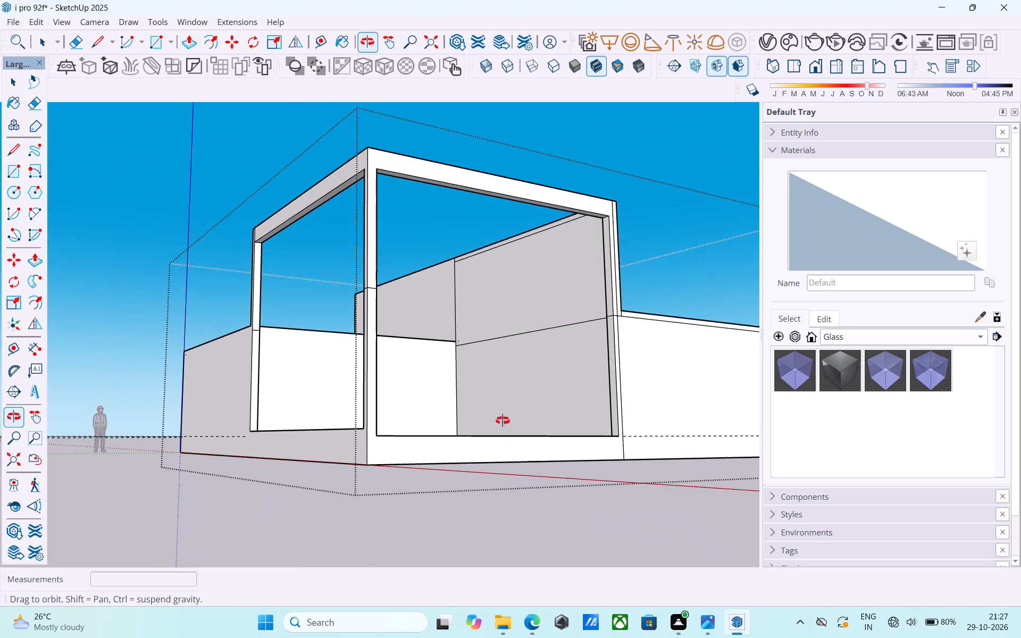
middle_drag(503, 421, 512, 460)
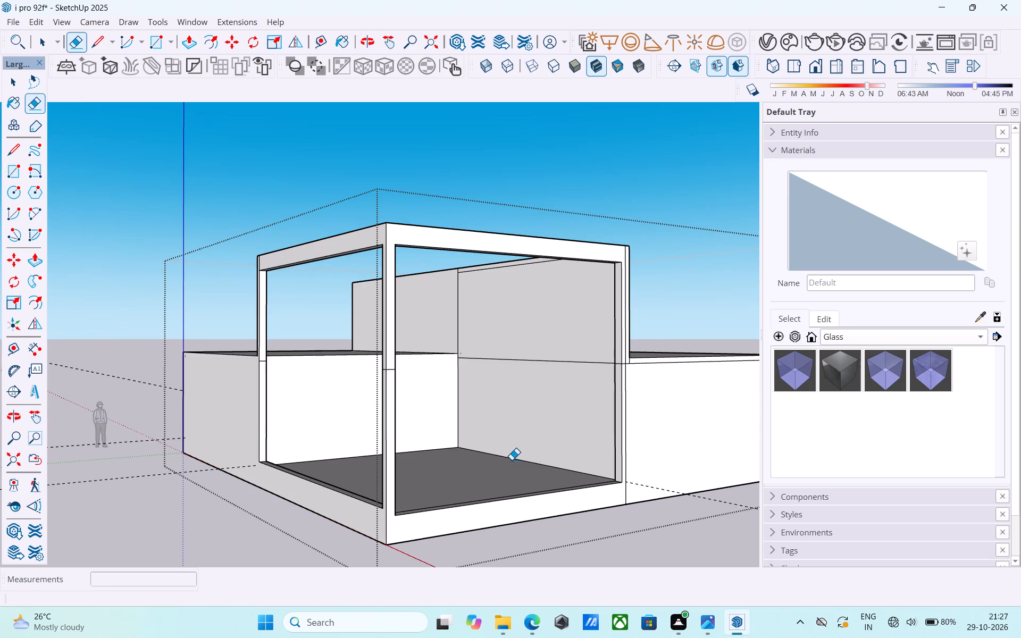
scroll(512, 460, down, 2)
middle_drag(512, 460, 504, 459)
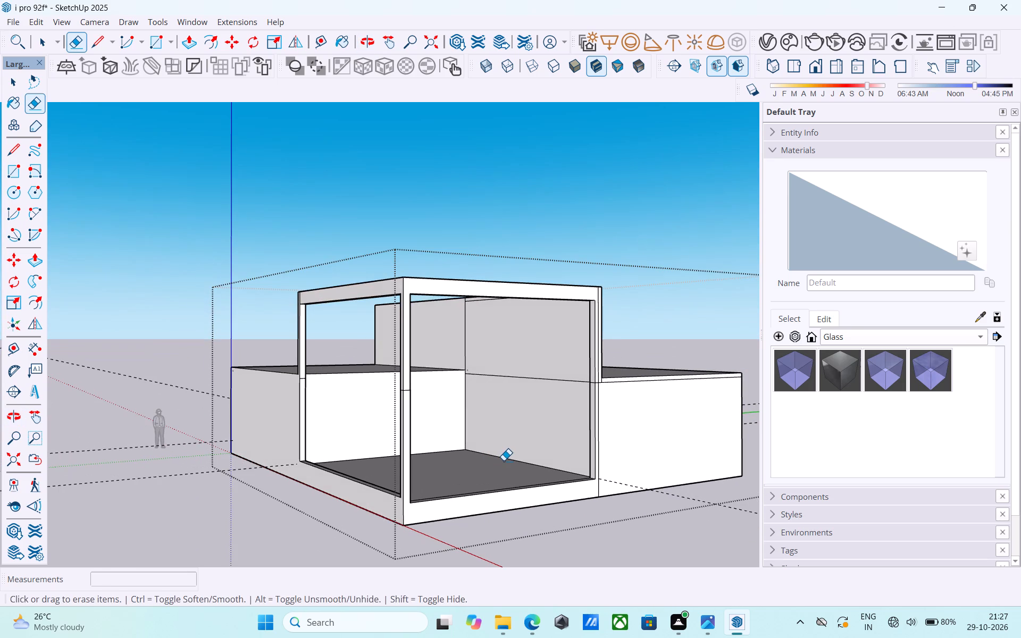
middle_drag(506, 460, 562, 478)
middle_drag(404, 453, 405, 449)
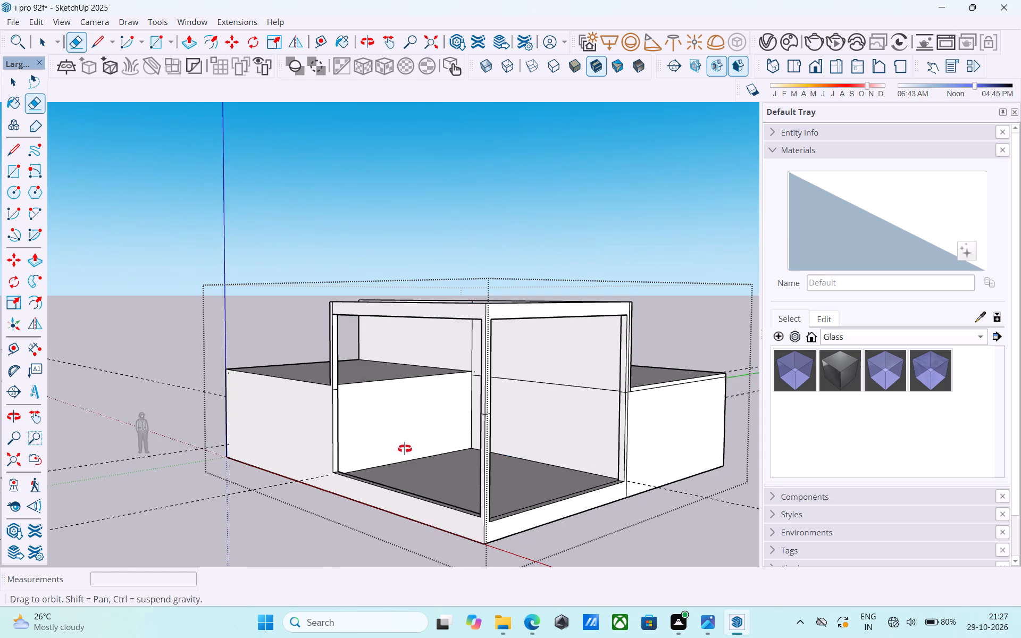
middle_drag(405, 449, 409, 421)
Erase the slab-level lines on both faces of the corner post and on the adjoining post beside the upper floor.
scroll(500, 382, up, 12)
drag(489, 336, 490, 343)
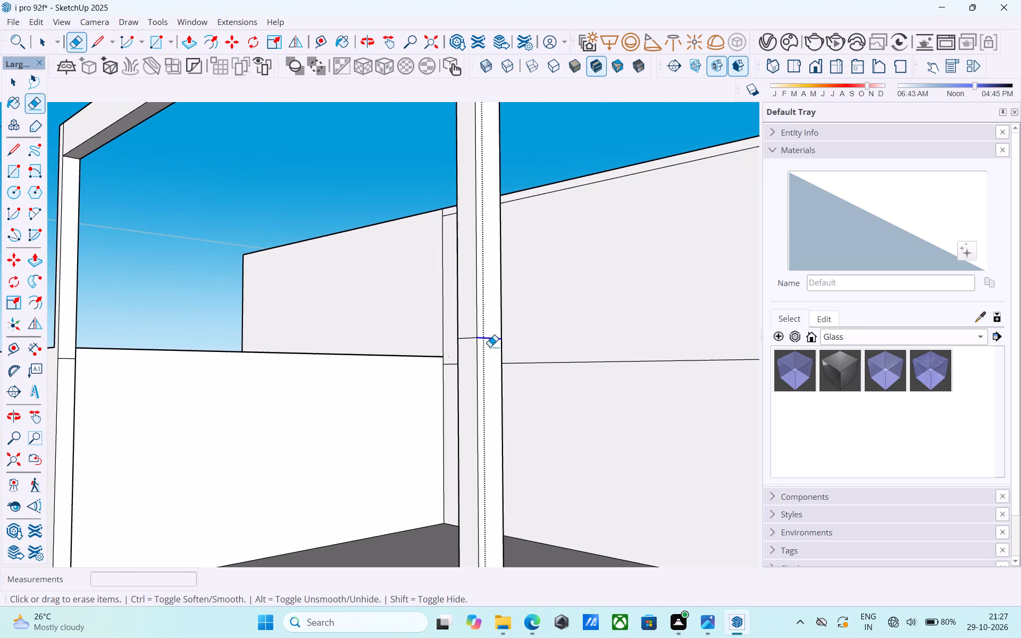
scroll(487, 347, up, 6)
click(461, 332)
scroll(462, 332, down, 15)
scroll(217, 358, up, 10)
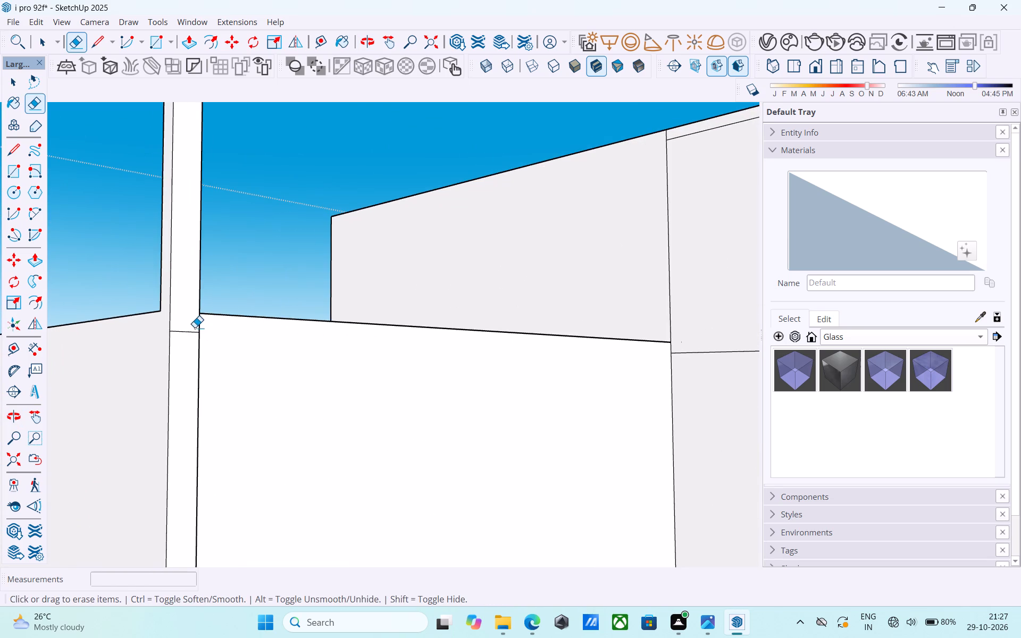
drag(191, 333, 183, 355)
scroll(206, 378, down, 5)
scroll(530, 362, down, 7)
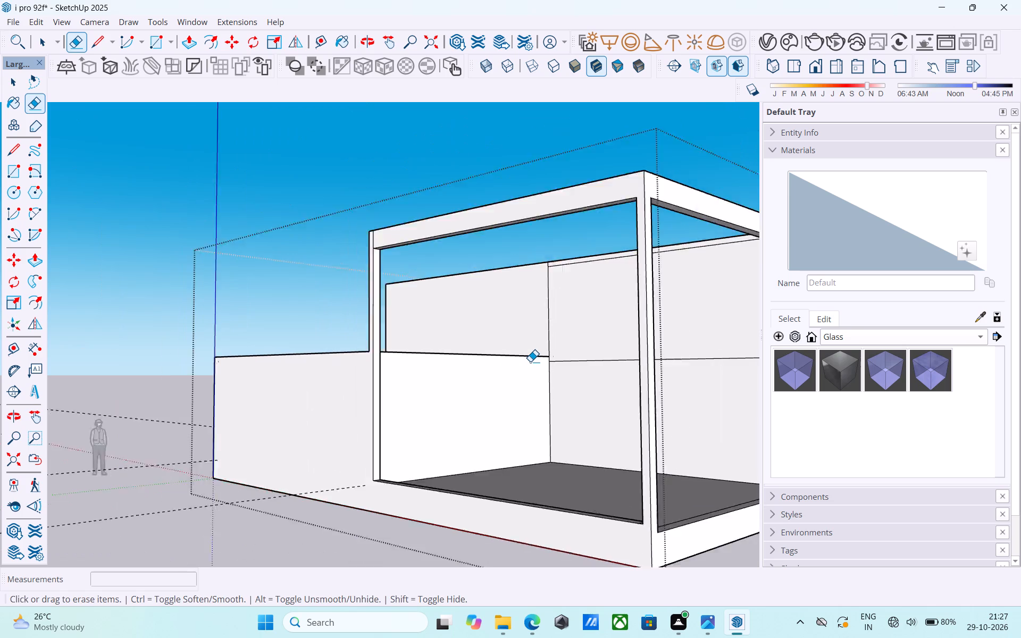
Examine the double-height room's frame and its junction with the upper floor from the front and above.
scroll(530, 362, down, 2)
middle_drag(530, 362, 531, 371)
middle_drag(539, 387, 540, 414)
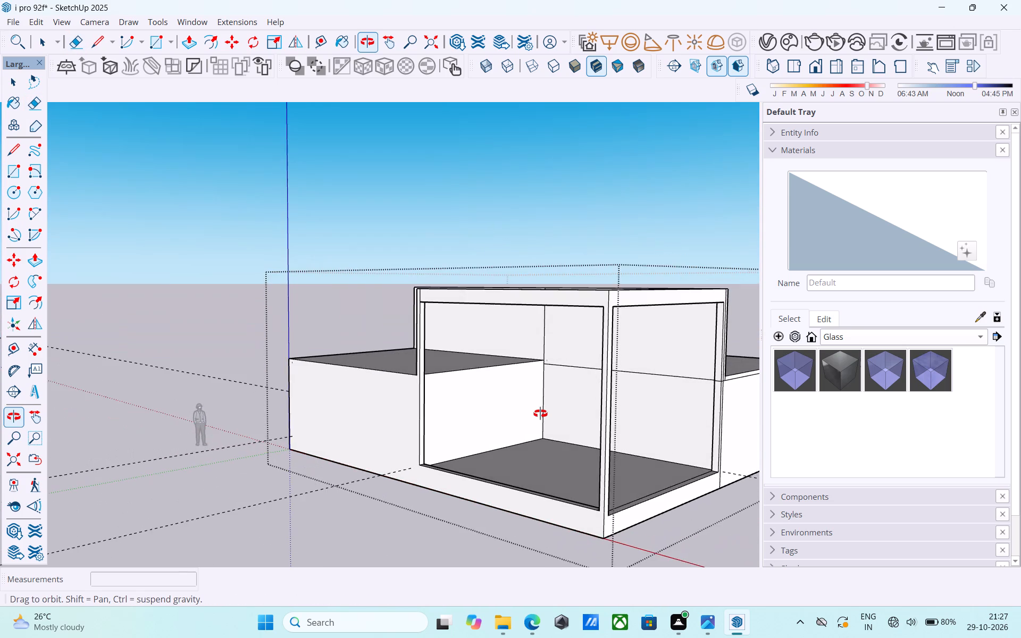
middle_drag(540, 414, 538, 430)
middle_drag(546, 448, 541, 447)
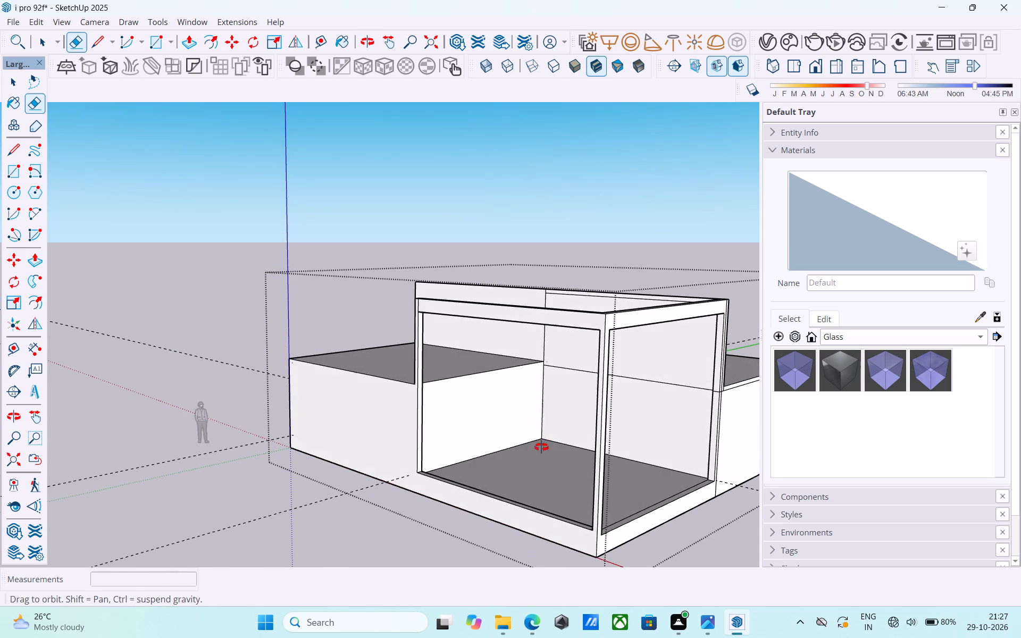
middle_drag(541, 447, 538, 442)
middle_drag(538, 442, 553, 427)
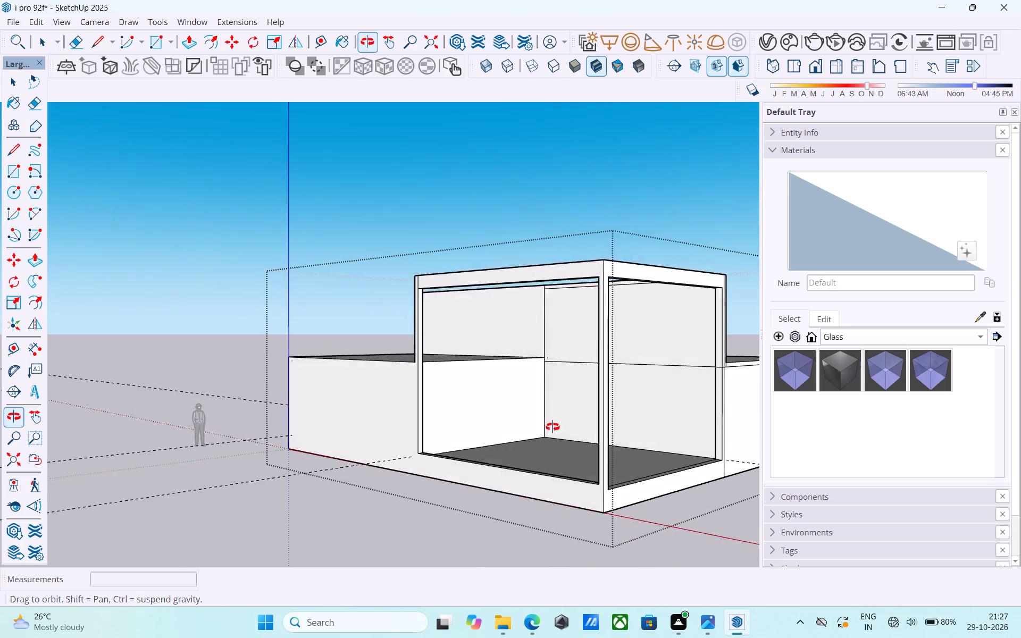
middle_drag(553, 427, 560, 498)
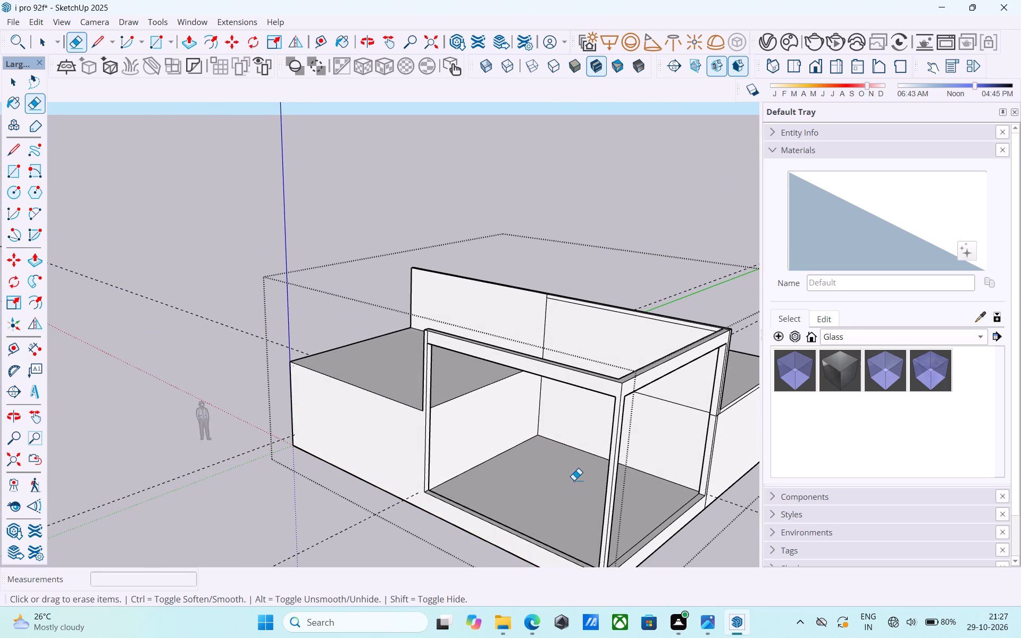
scroll(574, 477, down, 2)
middle_drag(574, 477, 610, 466)
middle_click(610, 466)
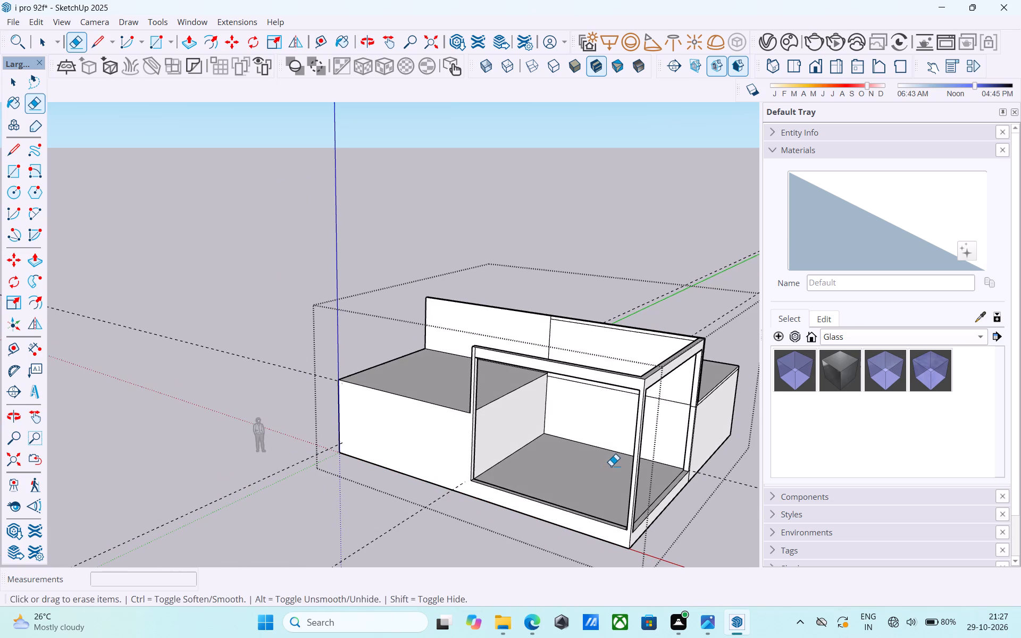
middle_drag(611, 466, 617, 478)
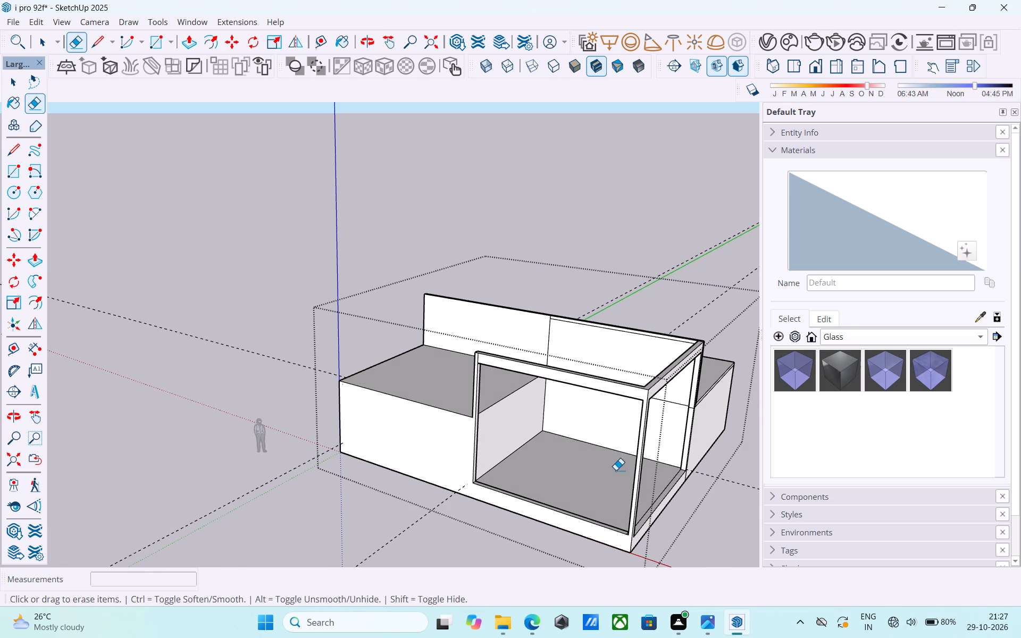
middle_drag(603, 433, 584, 529)
middle_drag(488, 443, 688, 437)
Push/Pull the side face of the frame post beside the upper floor outward by 3".
scroll(598, 322, up, 5)
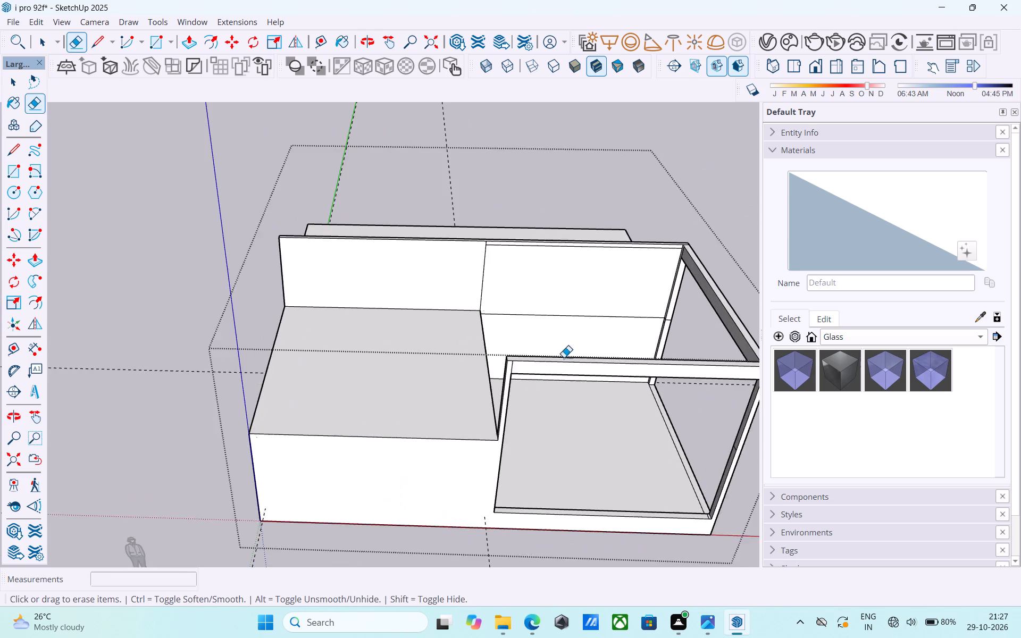
scroll(564, 357, up, 2)
shift+middle_drag(567, 377, 441, 408)
middle_drag(404, 426, 498, 416)
scroll(498, 416, up, 4)
key(space)
click(512, 399)
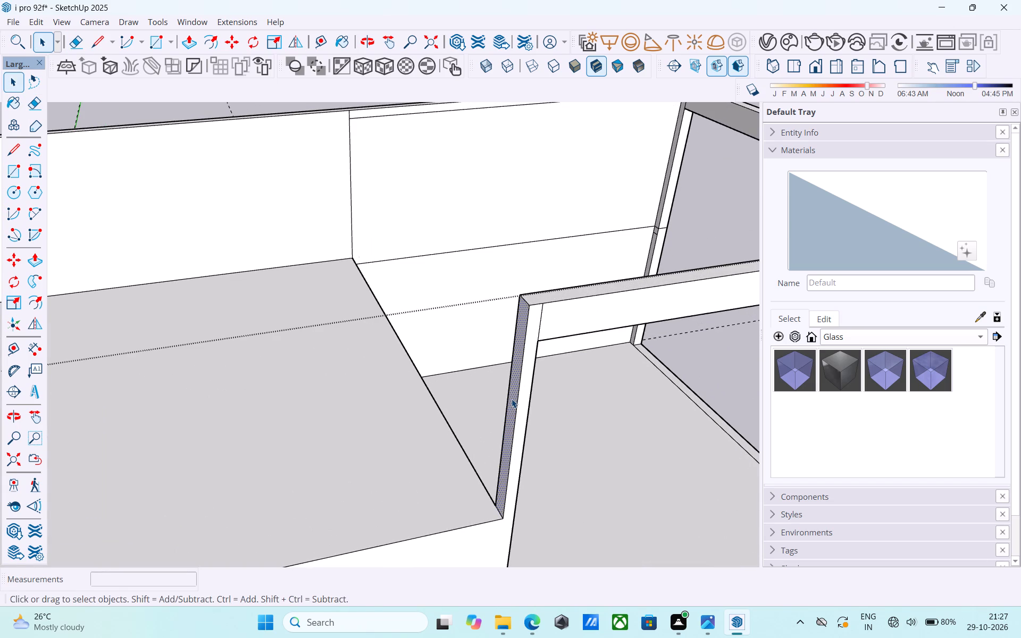
key(p)
click(512, 399)
text(3")
key(Return)
key(space)
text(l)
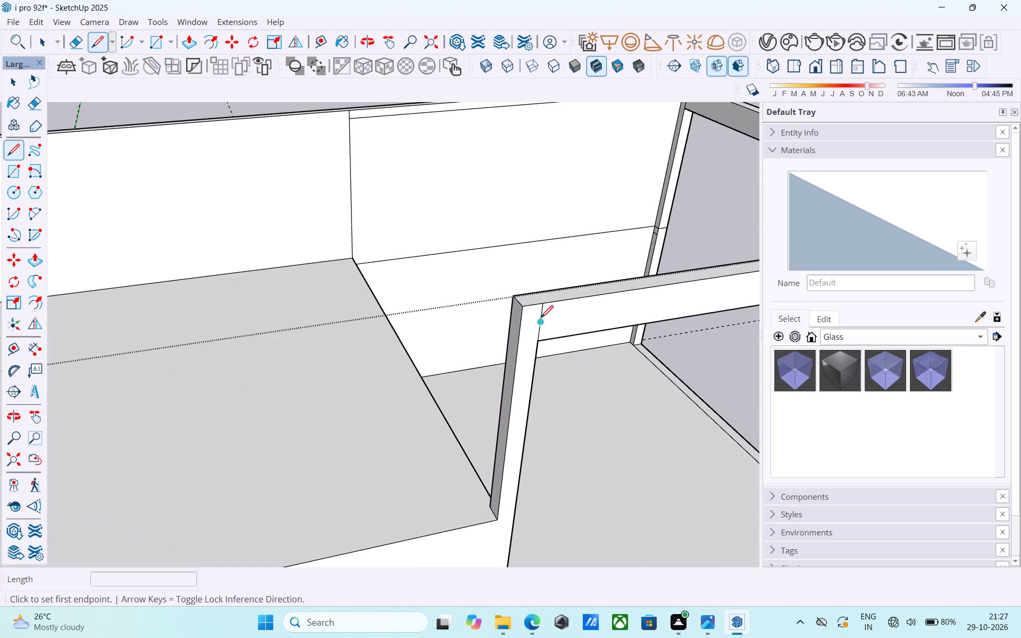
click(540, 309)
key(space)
Draw a 1' 6" vertical line up the beam's inner face from the thickened post's edge, and erase the line across the post's top.
scroll(530, 310, down, 2)
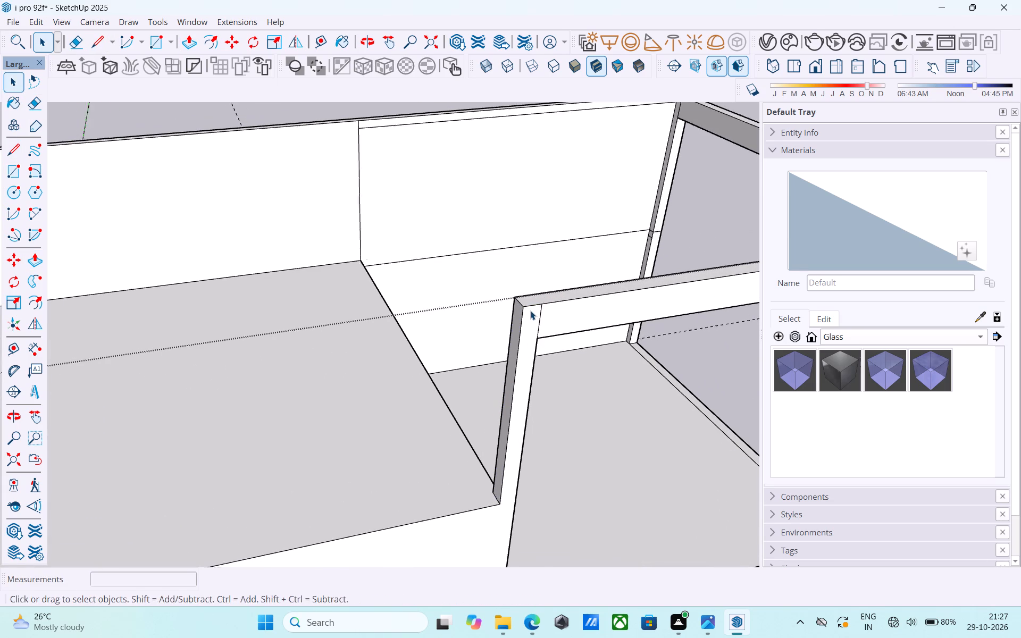
scroll(530, 310, down, 1)
middle_drag(530, 313, 851, 404)
shift+middle_drag(540, 429, 661, 427)
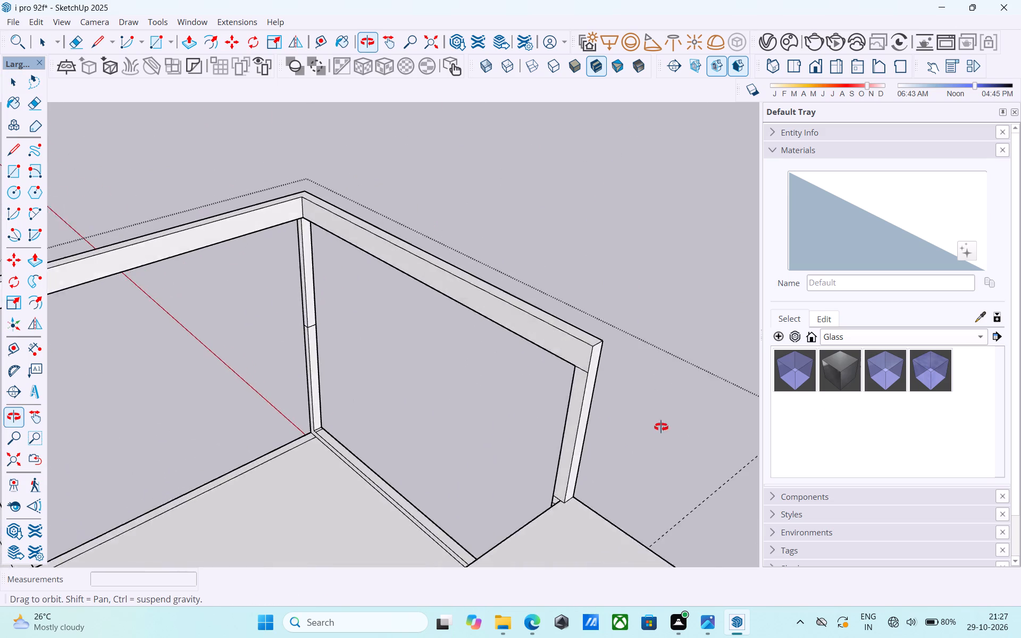
shift+middle_drag(661, 427, 687, 464)
key(l)
scroll(626, 381, up, 3)
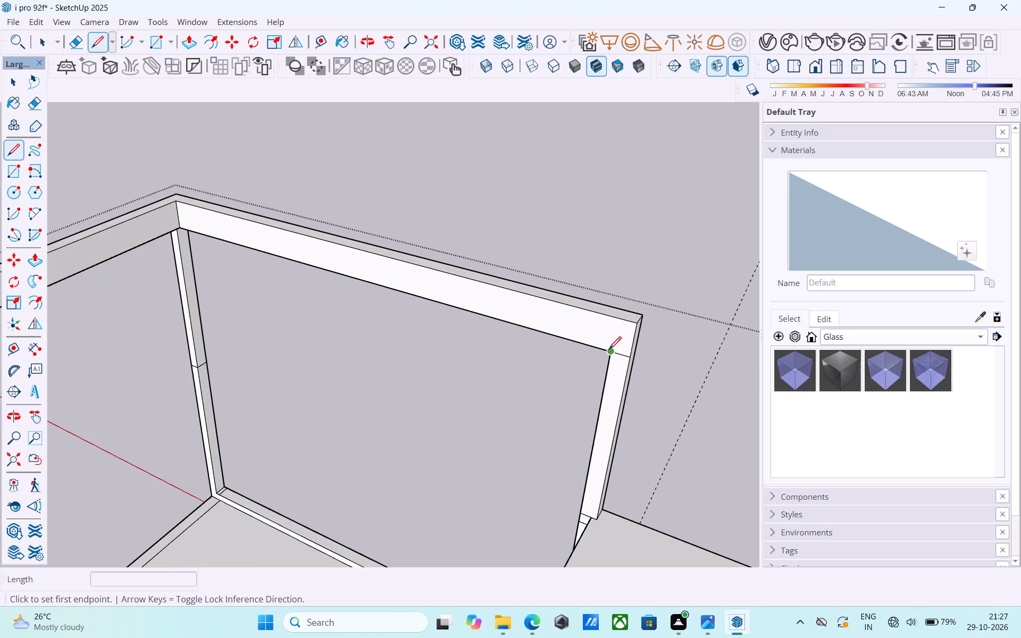
click(609, 350)
click(620, 318)
key(e)
drag(624, 350, 622, 364)
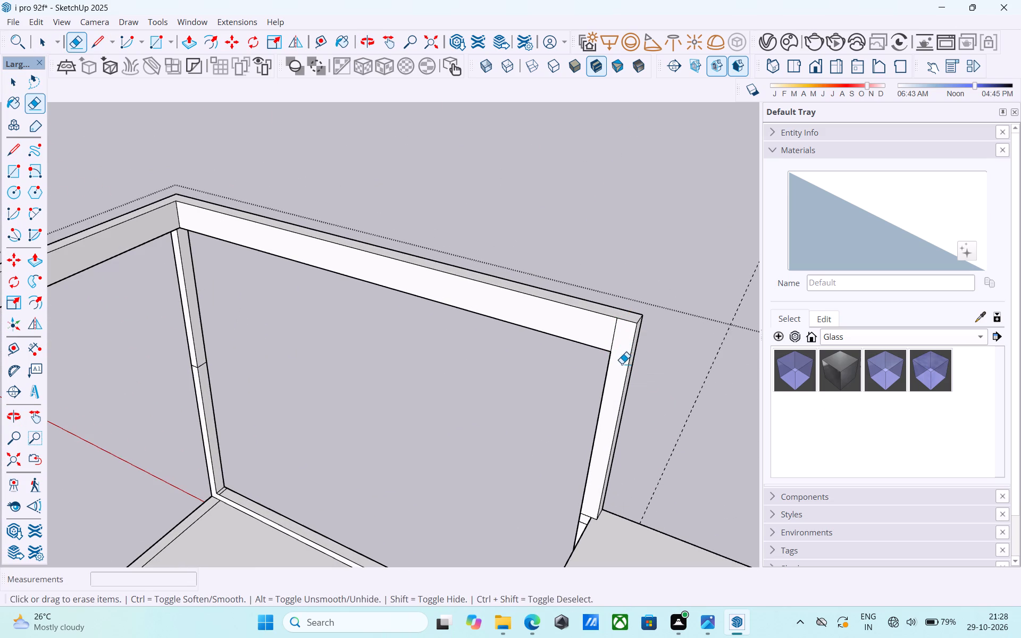
Push/Pull the thickened post's side face 24' 3" across to the opposite wall, separating the upper floor from the double-height room.
key(space)
click(622, 364)
key(p)
click(622, 364)
scroll(610, 405, down, 4)
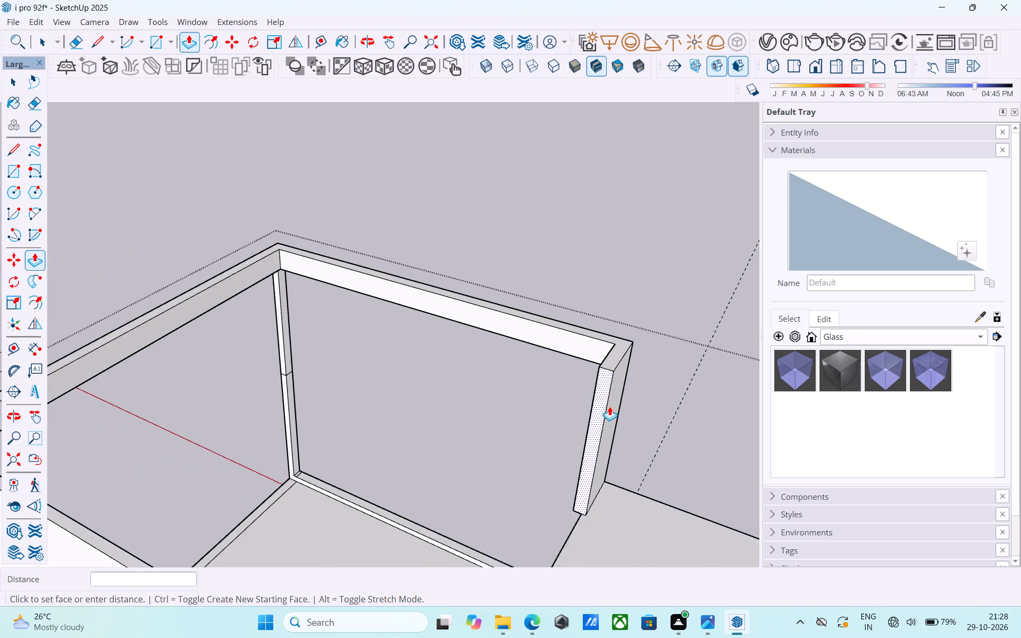
middle_drag(609, 407, 623, 414)
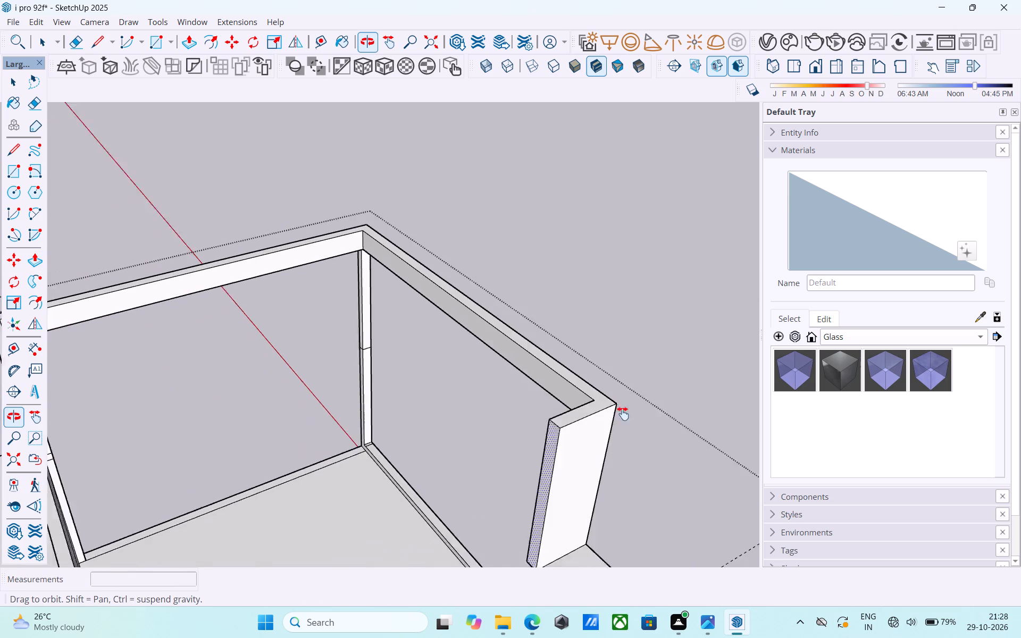
middle_drag(623, 414, 437, 424)
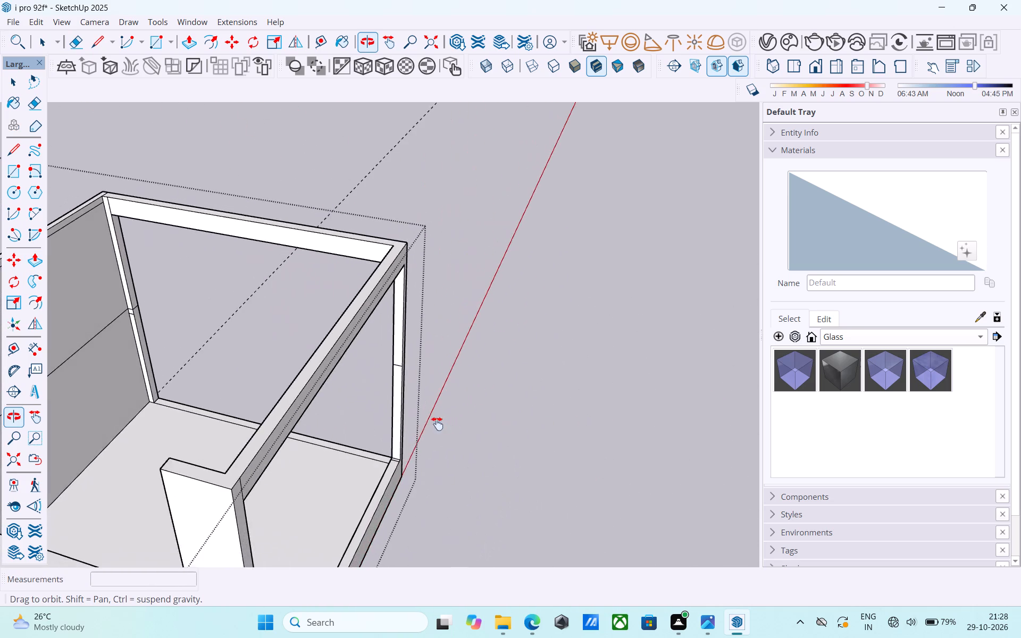
middle_drag(437, 424, 689, 389)
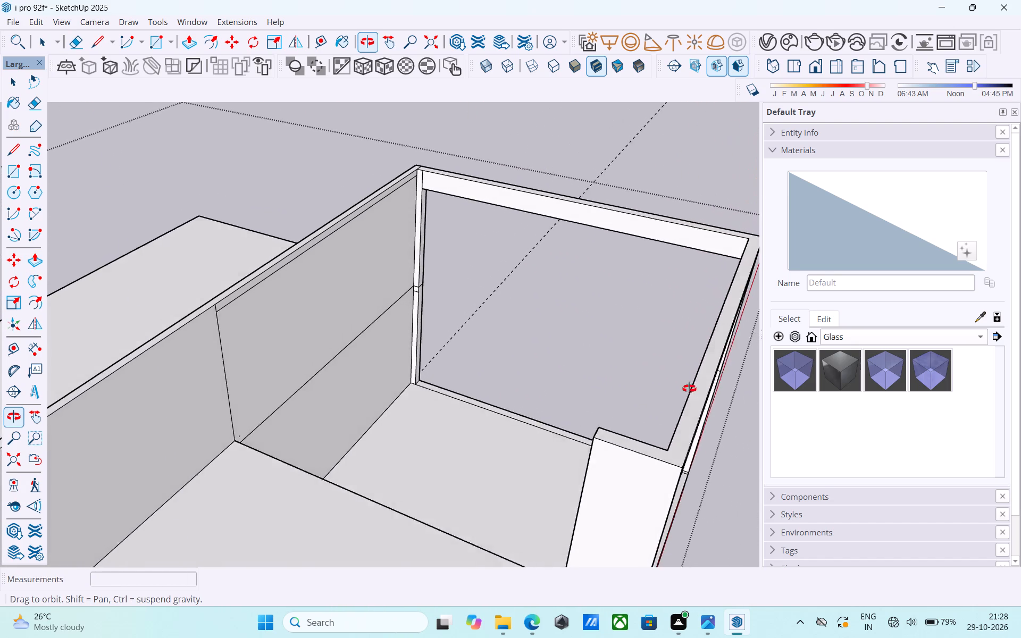
middle_drag(689, 389, 694, 375)
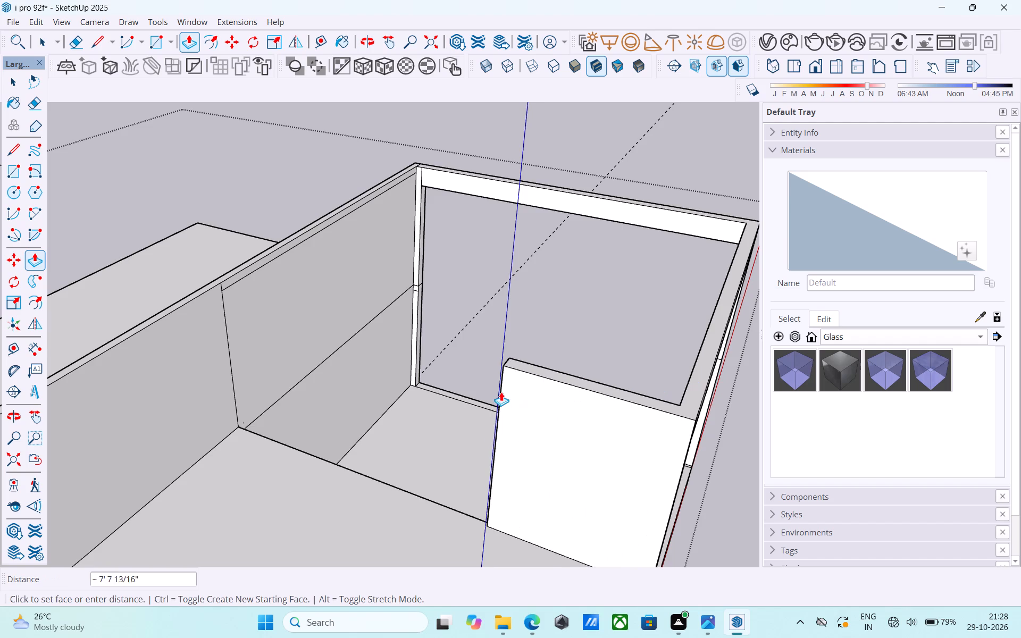
scroll(501, 392, down, 4)
shift+middle_drag(501, 392, 618, 368)
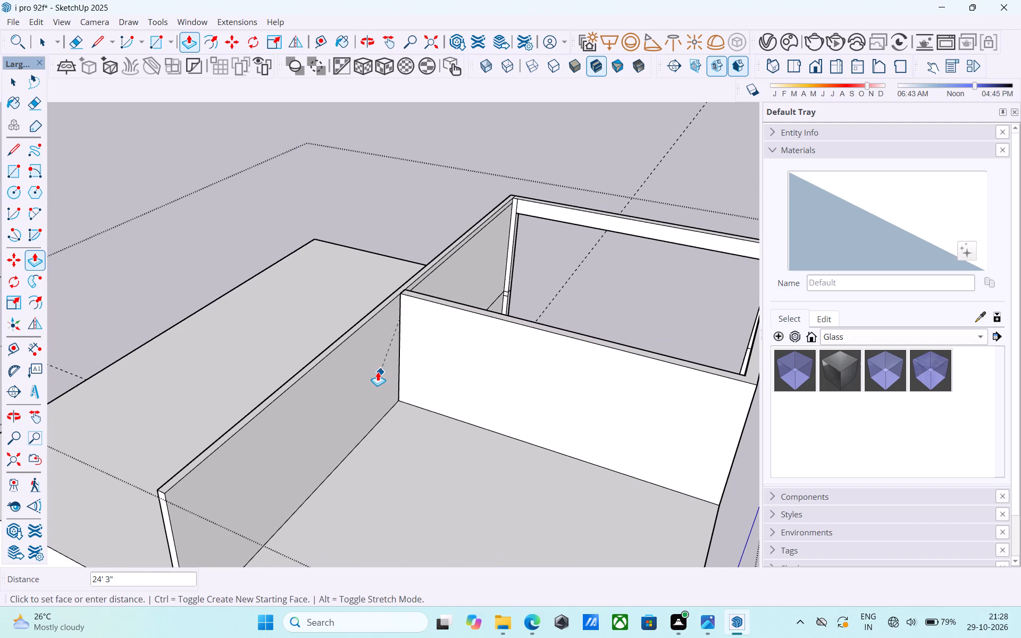
click(377, 371)
Push/Pull the lower wall face inside the double-height room flush with the new upper wall above it.
scroll(377, 371, down, 4)
key(space)
scroll(386, 377, down, 5)
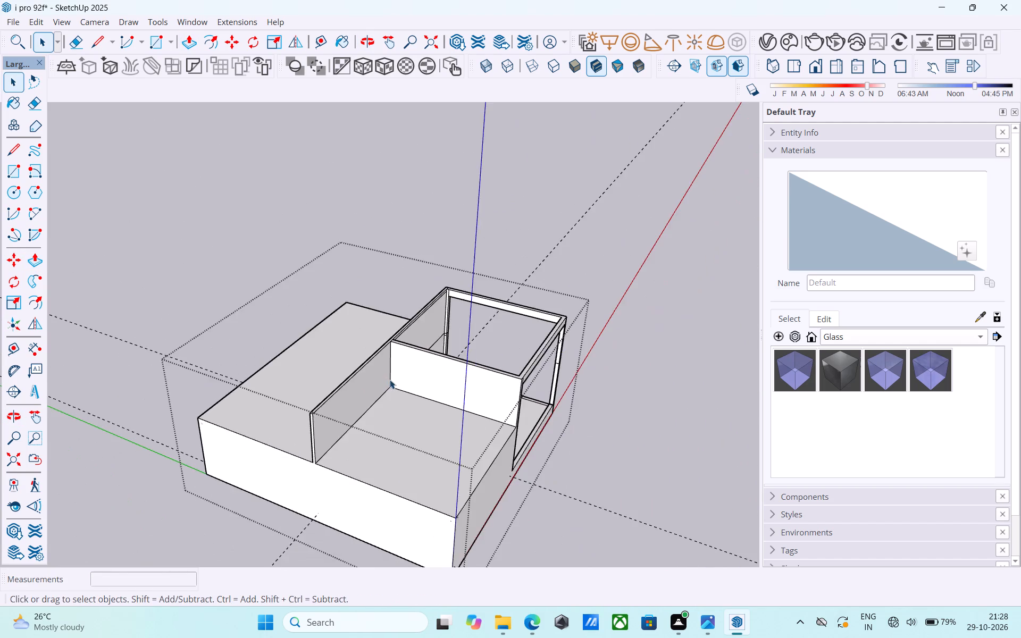
scroll(390, 380, down, 4)
middle_drag(390, 380, 212, 331)
shift+middle_drag(434, 445, 416, 412)
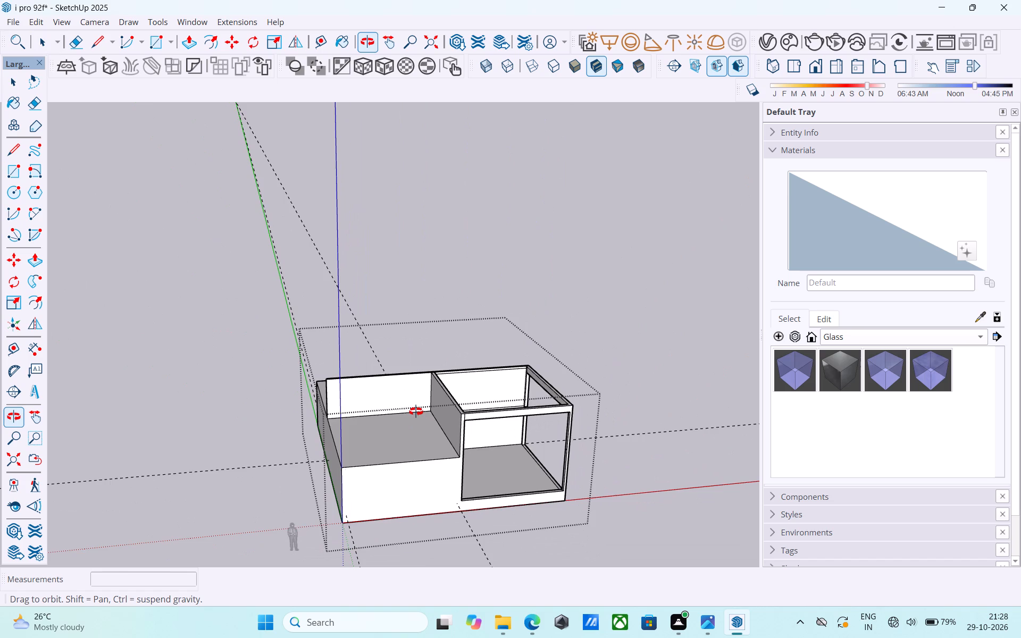
shift+middle_drag(416, 412, 368, 423)
shift+middle_drag(374, 427, 420, 427)
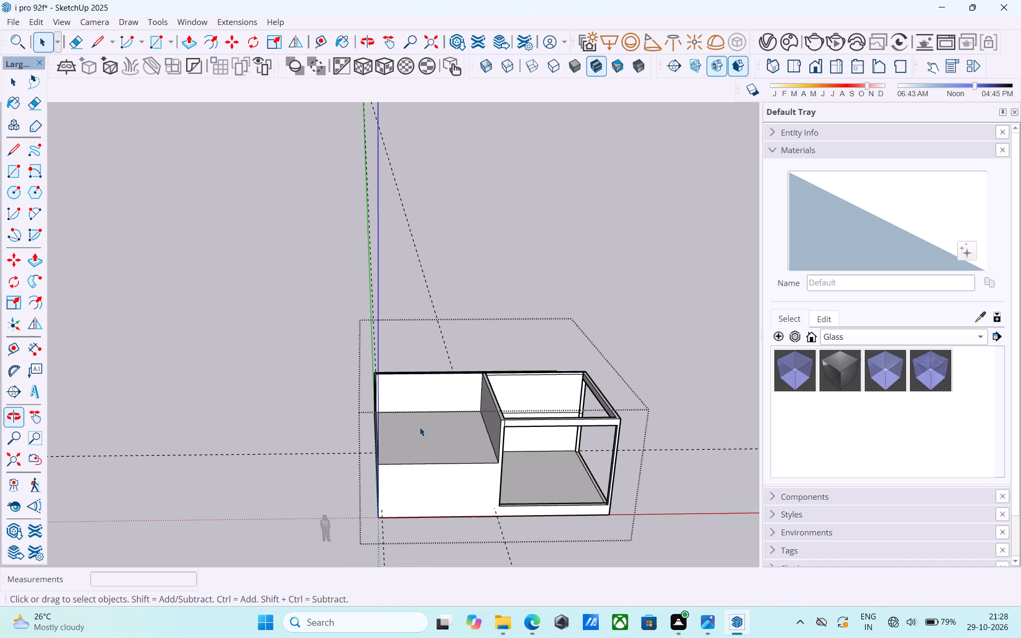
middle_drag(464, 461, 452, 444)
scroll(452, 444, up, 4)
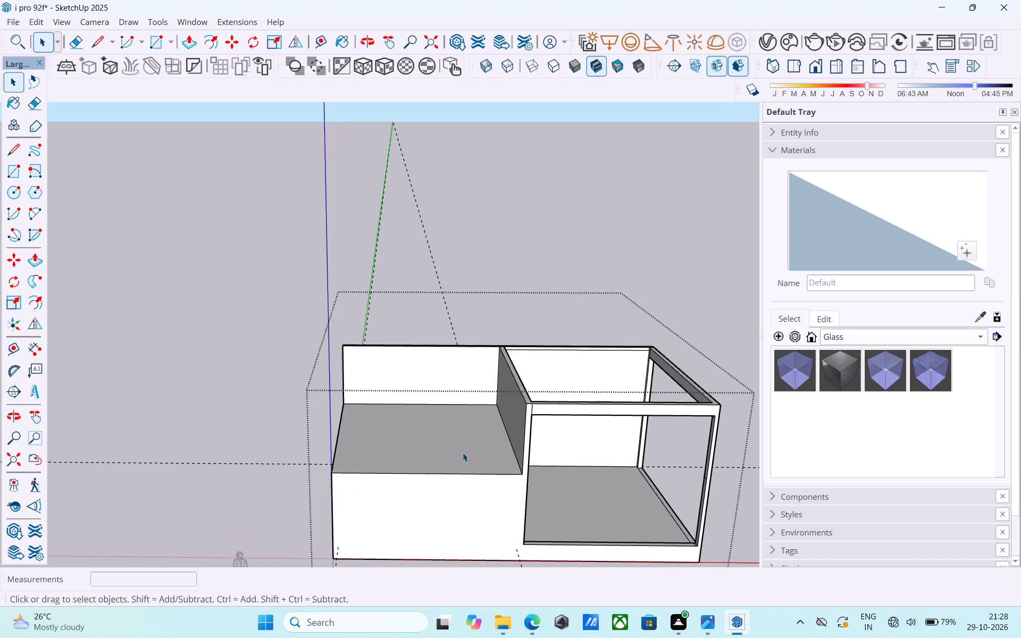
scroll(464, 452, up, 1)
middle_drag(464, 452, 269, 308)
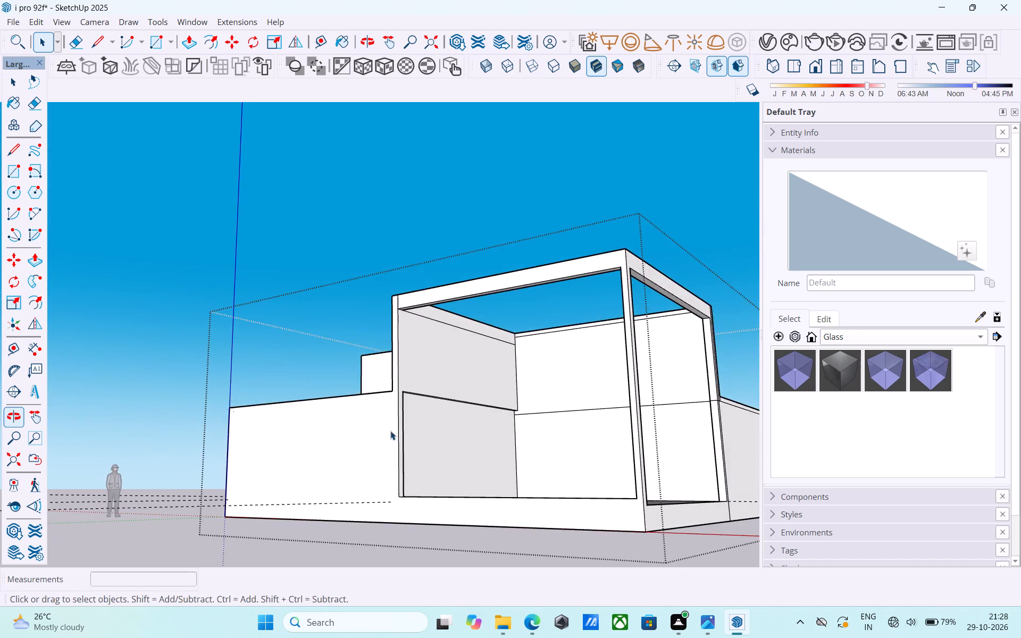
scroll(395, 432, up, 12)
scroll(446, 383, down, 1)
middle_drag(448, 385, 650, 497)
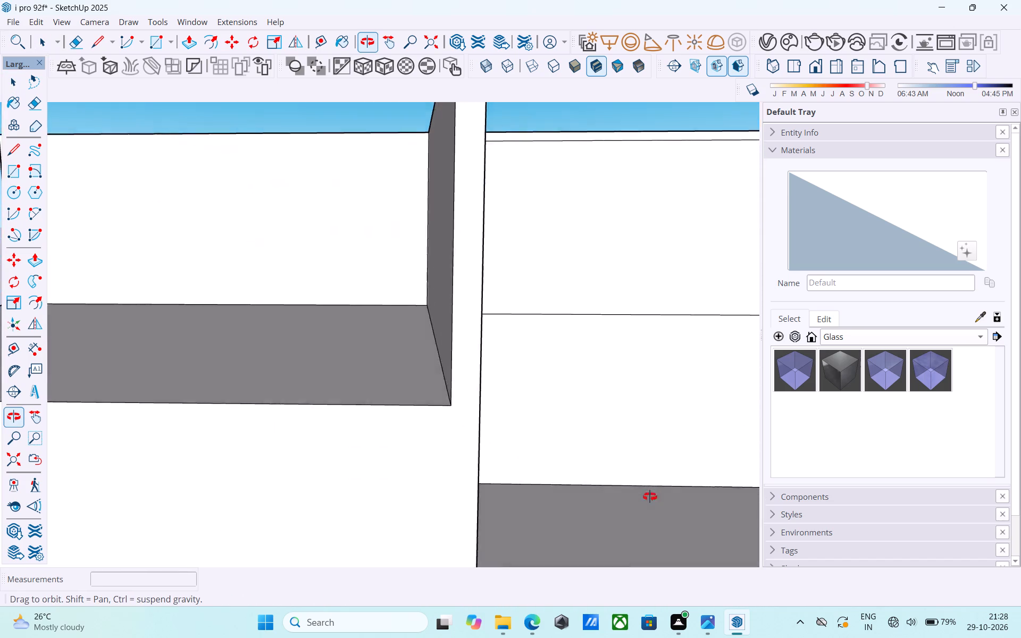
middle_drag(650, 497, 478, 422)
click(468, 425)
key(p)
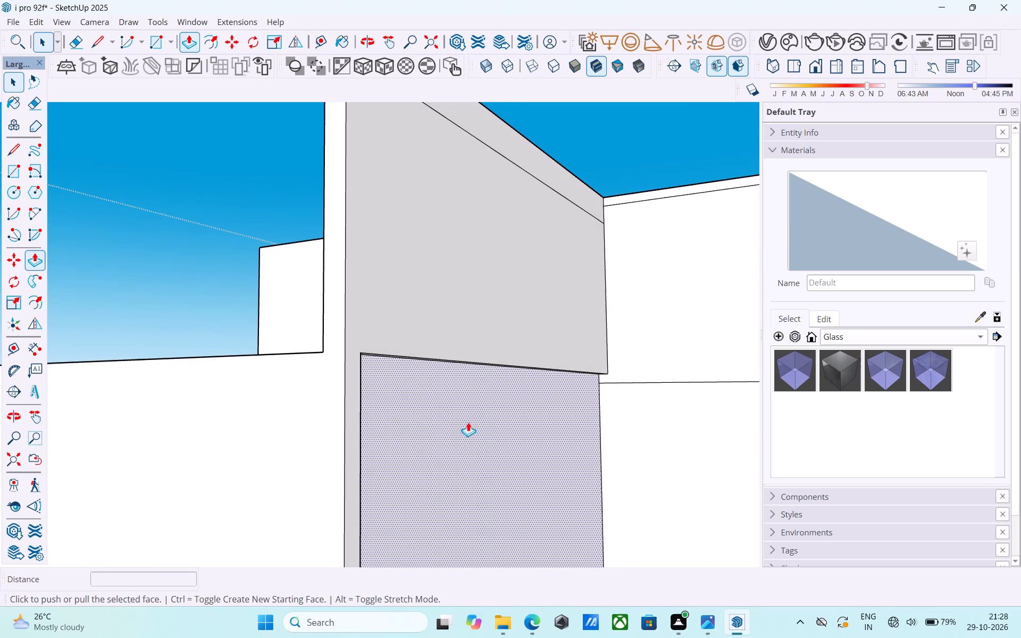
click(468, 422)
click(479, 317)
key(space)
Erase the leftover horizontal seam and the vertical line beside the post on the double-height room's flush side wall.
middle_drag(479, 321, 479, 379)
scroll(475, 379, down, 4)
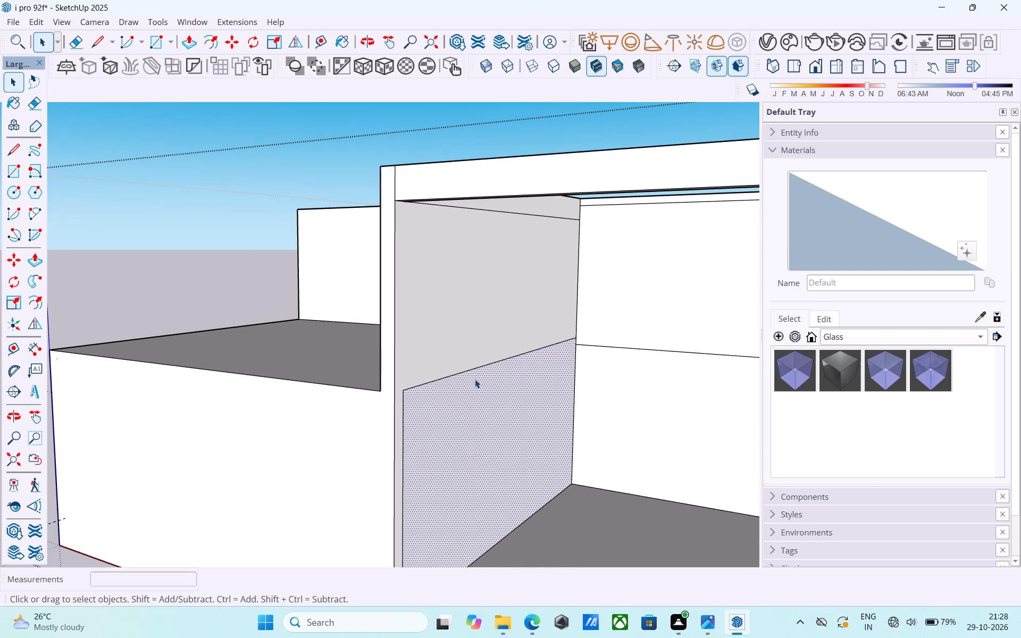
key(e)
drag(461, 367, 461, 392)
click(408, 400)
click(404, 400)
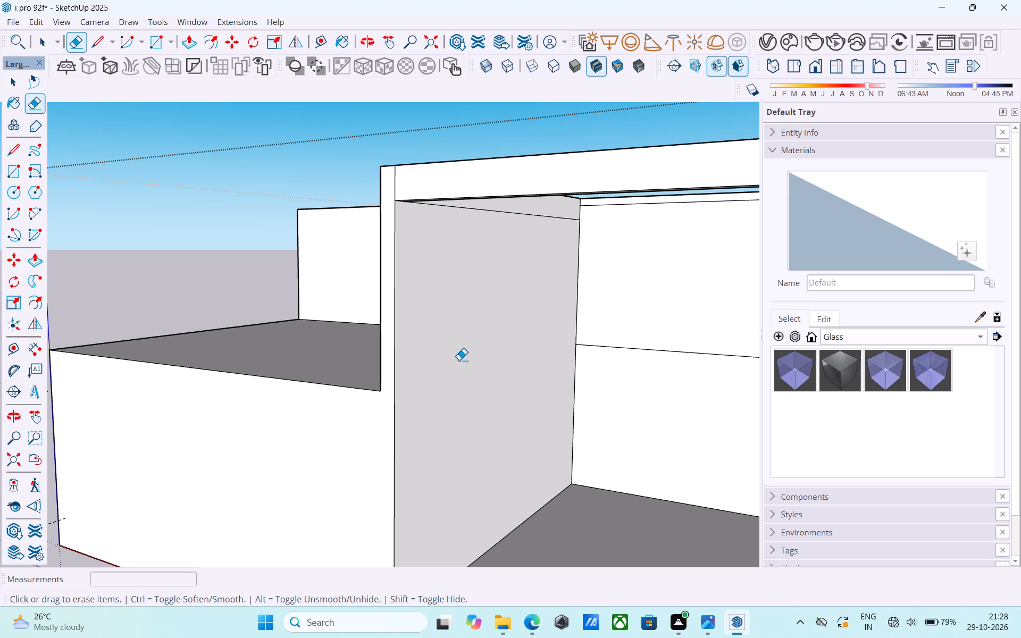
Erase the slab-level horizontal line across the double-height room's back wall.
scroll(459, 360, down, 9)
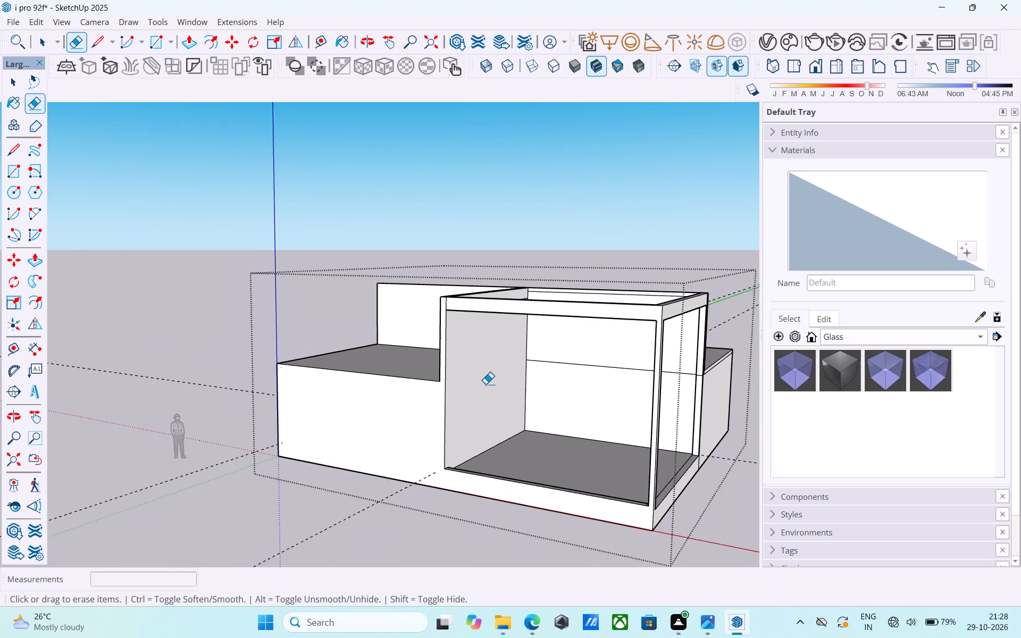
middle_drag(486, 384, 537, 366)
scroll(545, 363, up, 3)
drag(573, 351, 580, 405)
Erase the short slab-level line on the inner side of the double-height room's post beside the lower block.
middle_drag(580, 410, 436, 410)
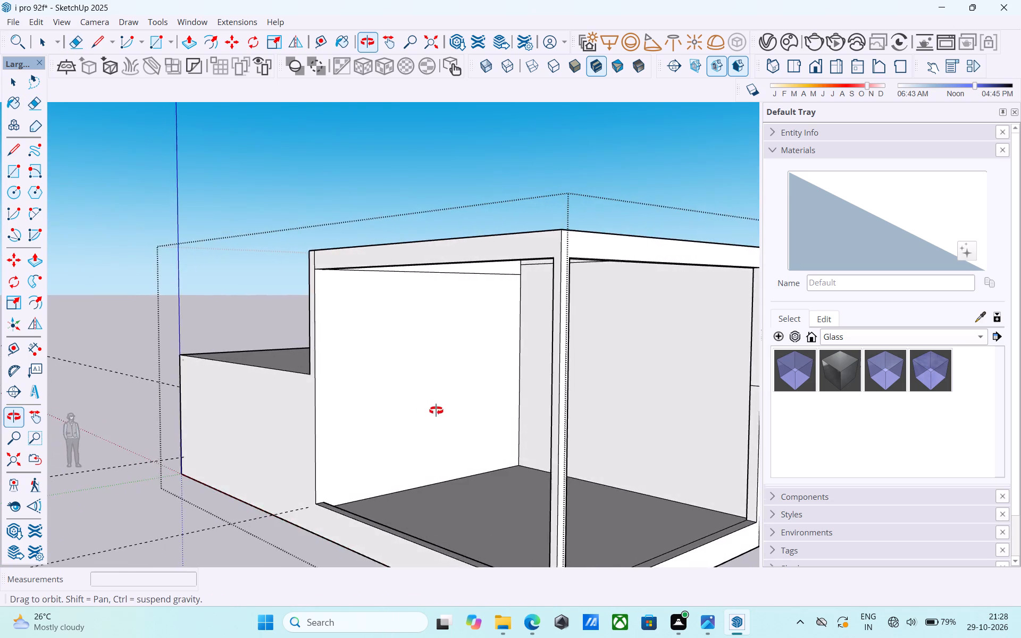
middle_drag(436, 410, 384, 411)
scroll(375, 411, down, 4)
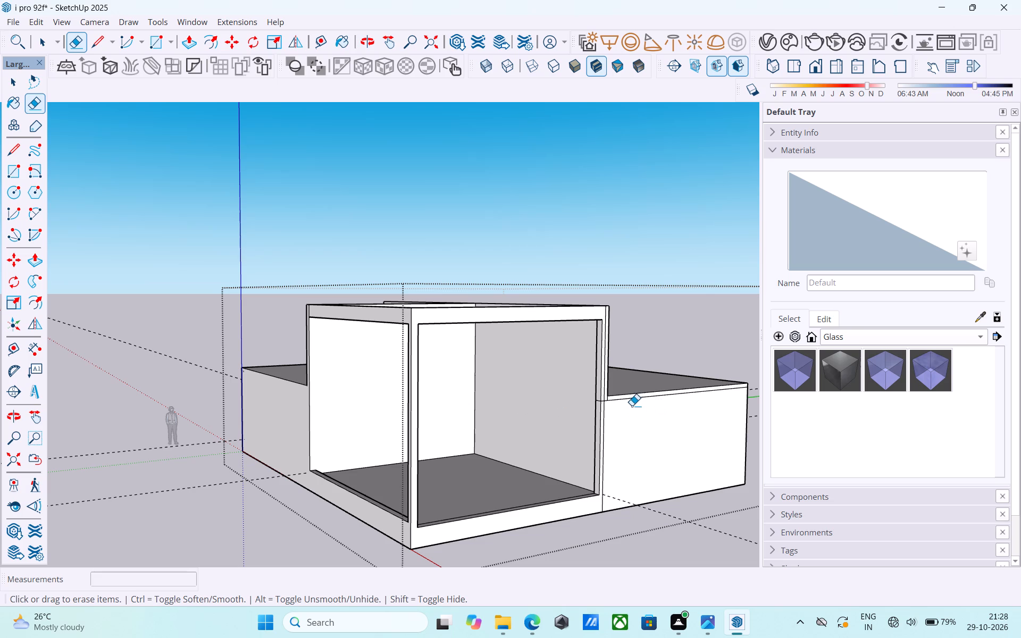
scroll(632, 405, up, 4)
middle_drag(632, 405, 679, 400)
scroll(651, 391, up, 4)
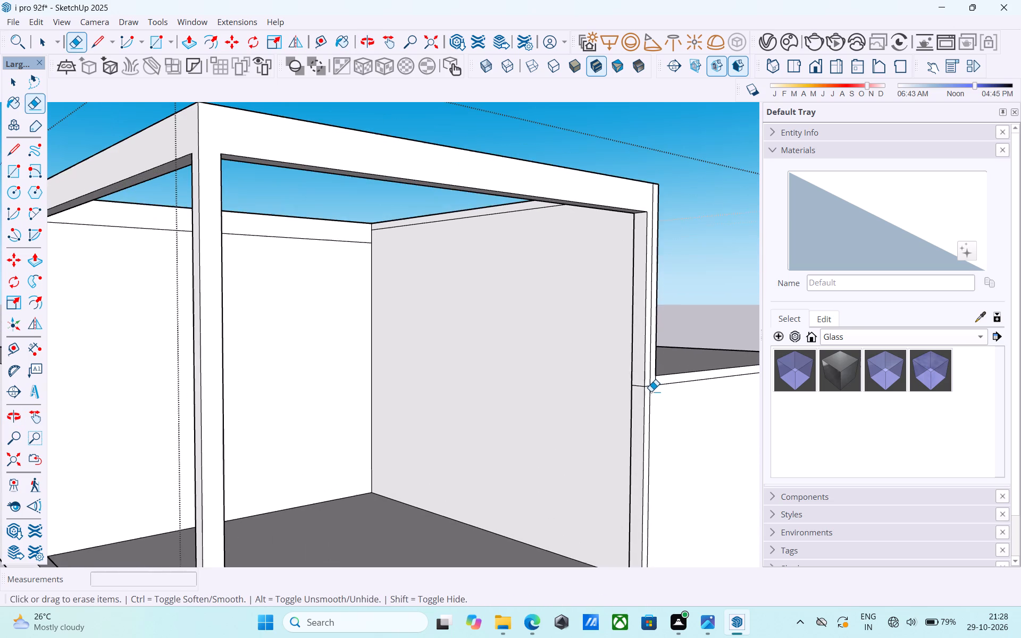
scroll(646, 392, up, 7)
drag(635, 374, 635, 384)
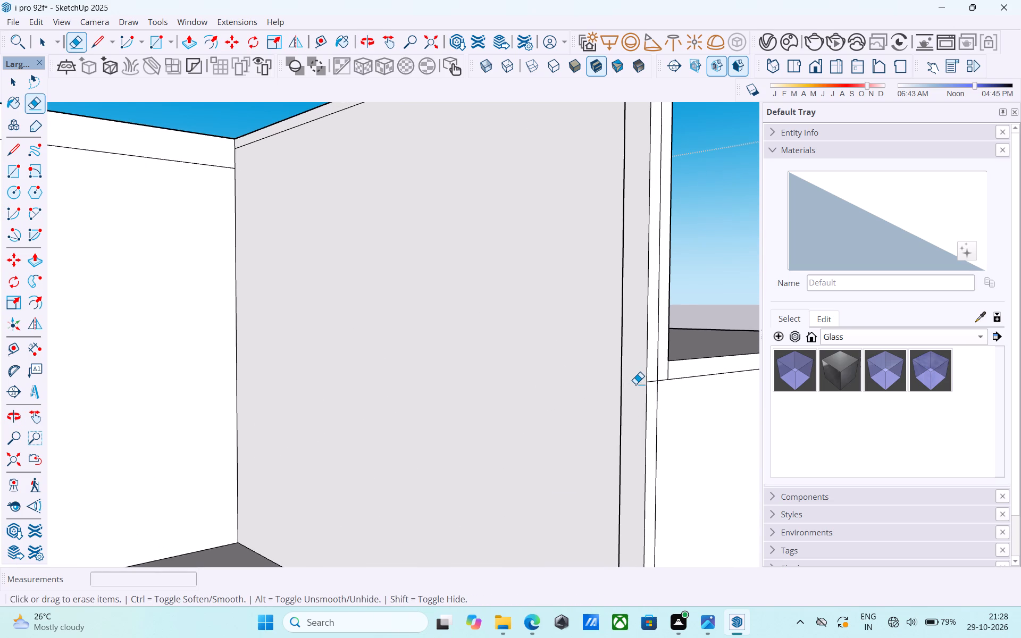
scroll(635, 384, down, 5)
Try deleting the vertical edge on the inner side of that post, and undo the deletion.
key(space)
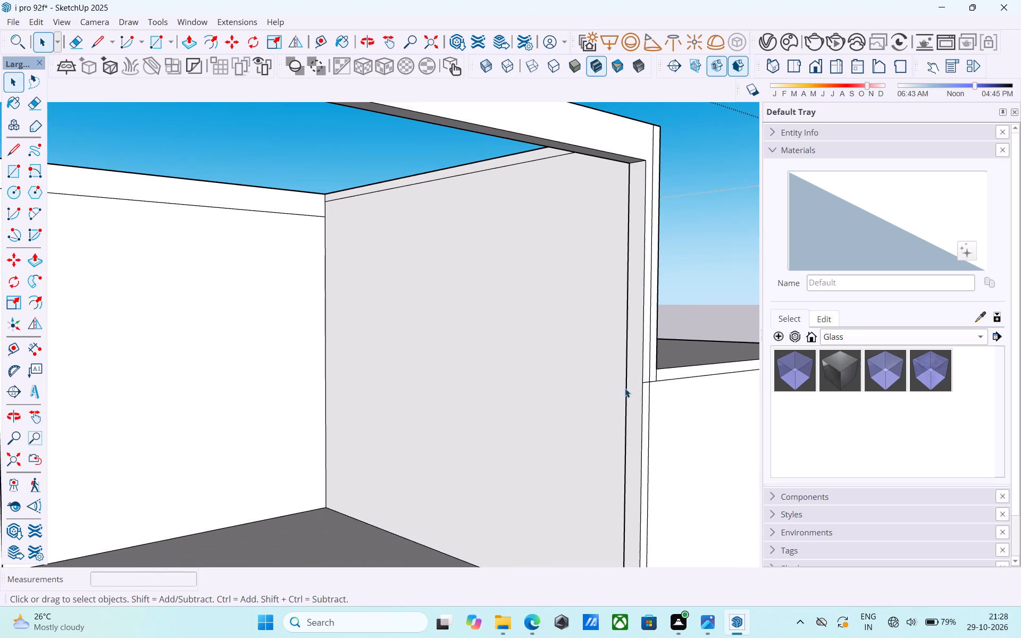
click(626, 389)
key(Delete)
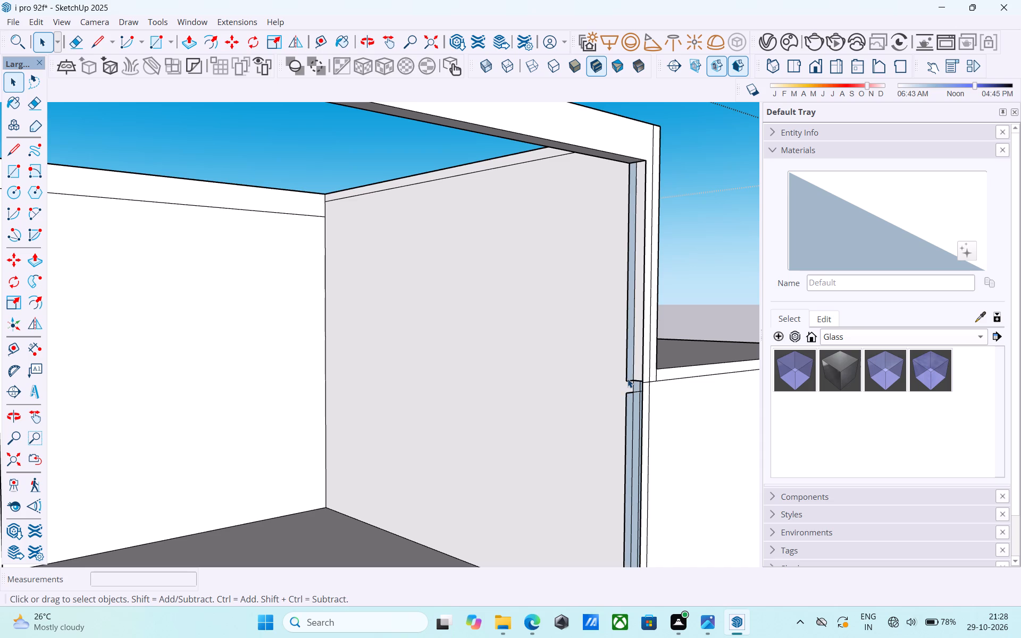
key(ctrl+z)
Examine the double-height room's post and its junction with the adjoining floor slab from outside and above.
middle_drag(627, 379, 553, 418)
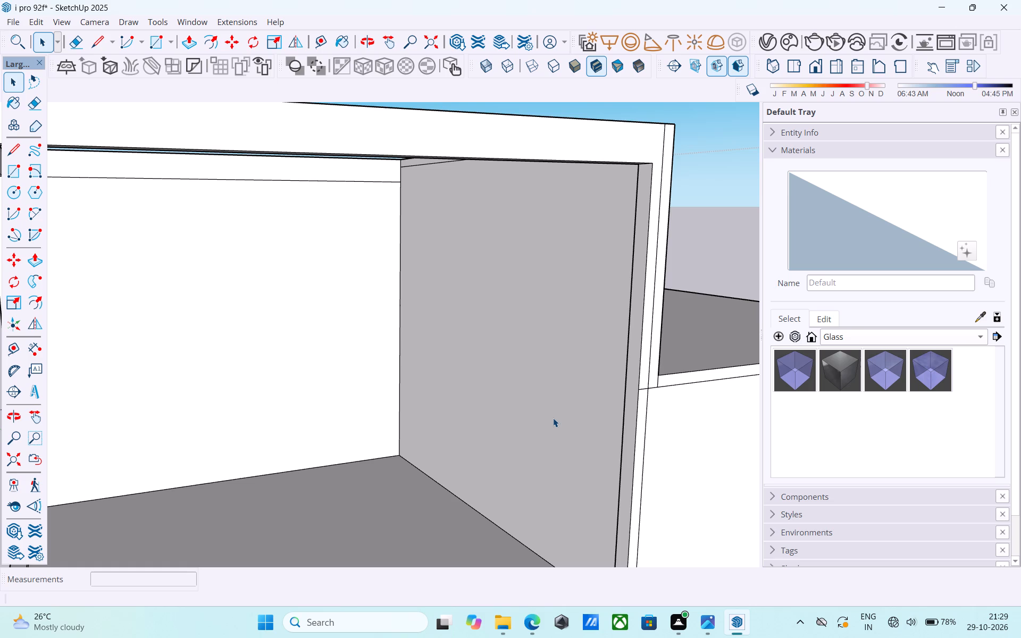
scroll(576, 438, down, 2)
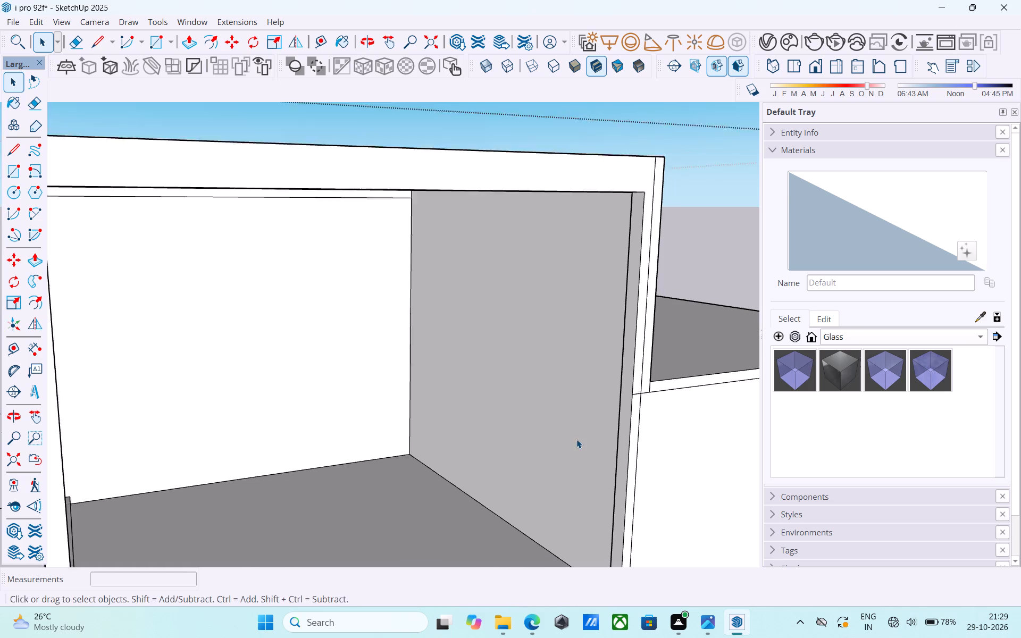
scroll(576, 439, down, 5)
middle_drag(550, 465, 592, 345)
scroll(570, 362, down, 4)
middle_drag(531, 393, 498, 503)
scroll(658, 333, up, 2)
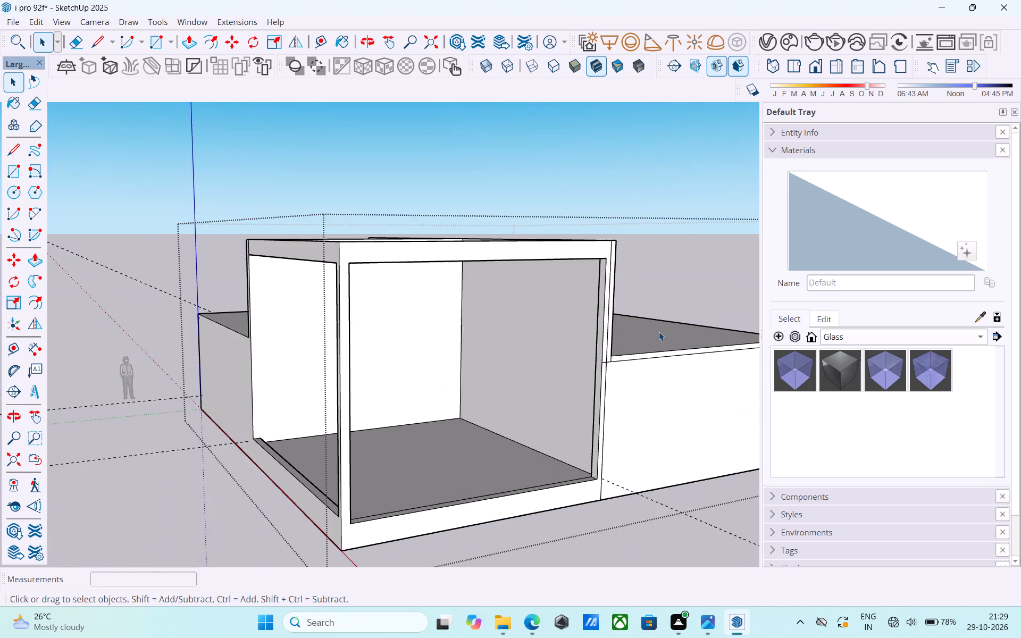
scroll(659, 332, up, 6)
middle_click(654, 334)
scroll(623, 352, down, 4)
middle_drag(555, 387, 450, 414)
scroll(442, 422, down, 4)
middle_drag(321, 489, 362, 490)
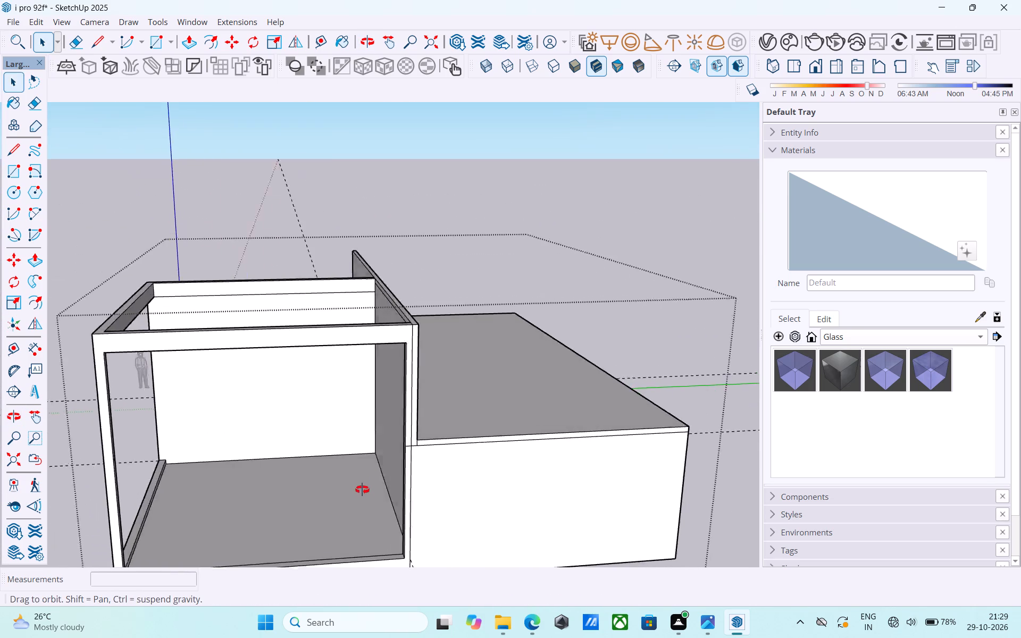
middle_drag(362, 490, 383, 486)
scroll(317, 465, down, 6)
middle_drag(363, 457, 439, 431)
scroll(490, 417, up, 5)
middle_drag(490, 417, 521, 410)
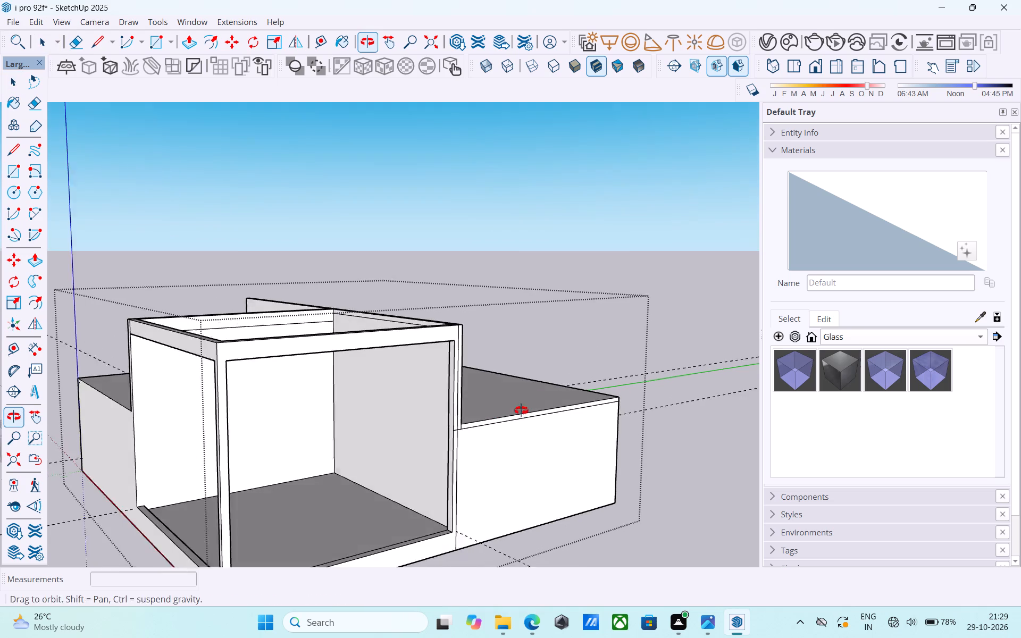
middle_drag(521, 410, 524, 410)
scroll(524, 410, up, 3)
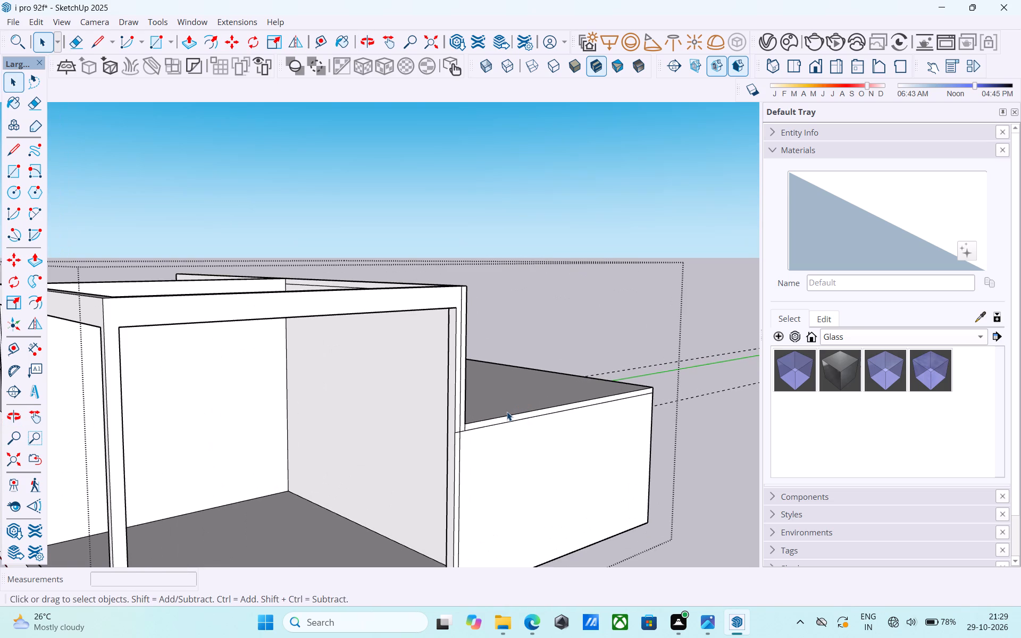
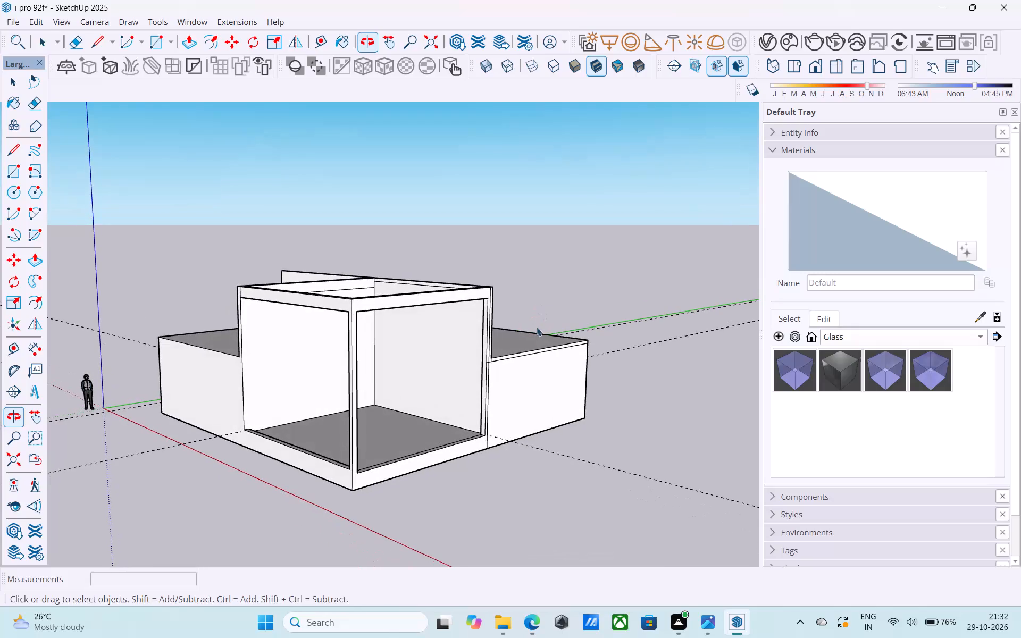
Examine the building massing and the raised glazed cube from low and close viewpoints.
middle_drag(531, 344, 530, 340)
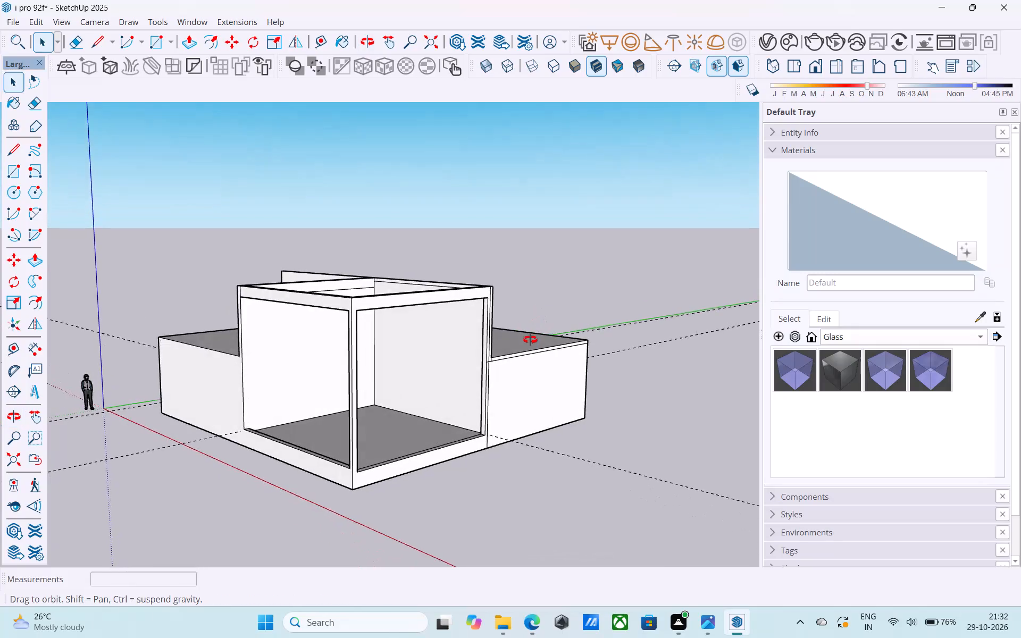
middle_drag(530, 340, 539, 316)
scroll(539, 319, down, 2)
middle_drag(533, 349, 532, 340)
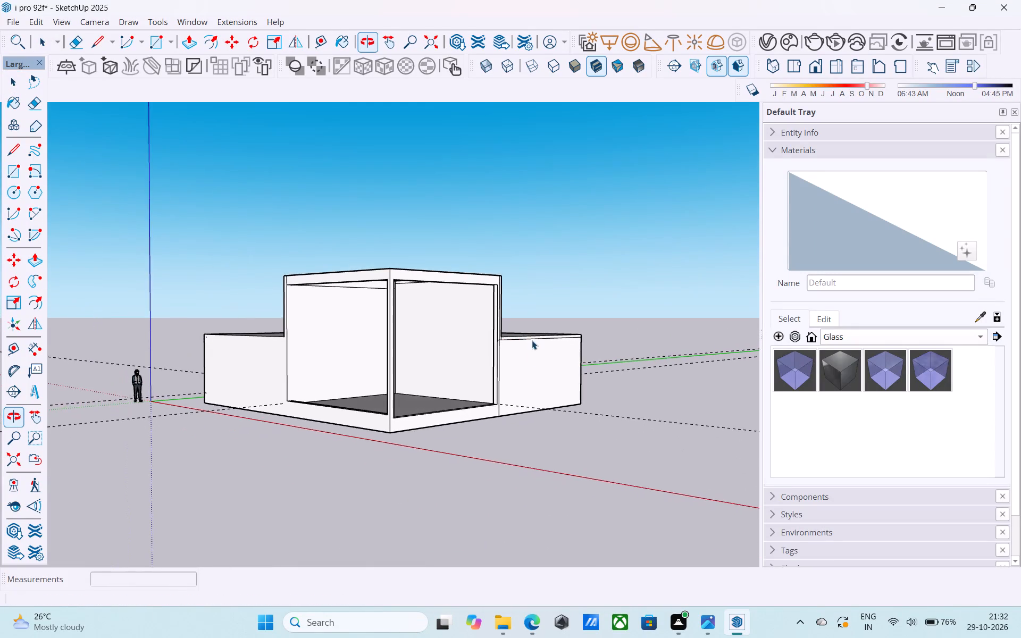
scroll(528, 356, up, 4)
scroll(449, 353, up, 4)
middle_click(449, 352)
middle_drag(448, 349, 475, 344)
scroll(490, 331, down, 2)
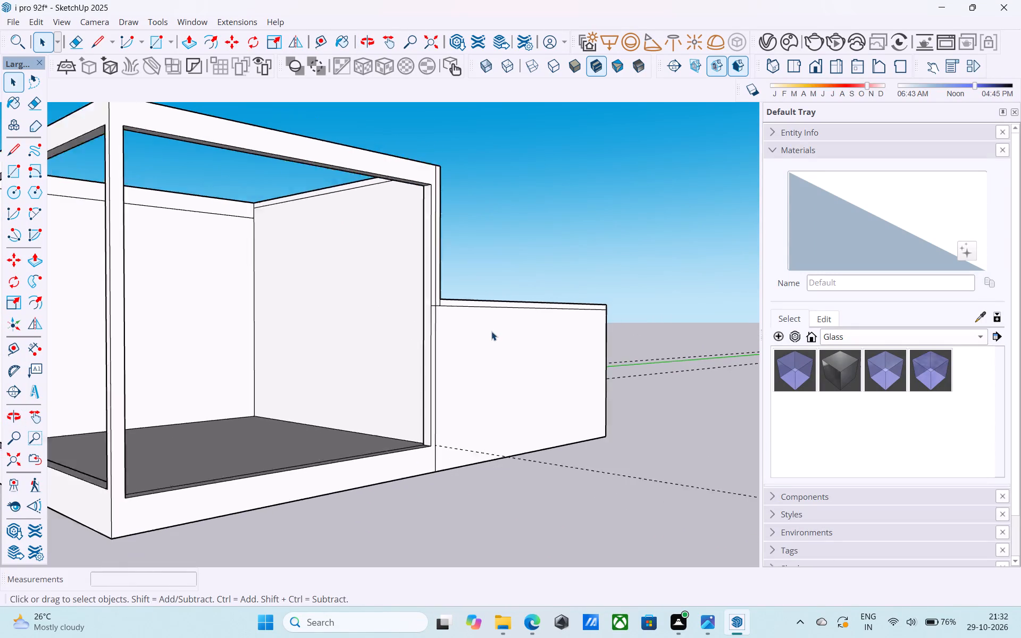
scroll(491, 331, down, 7)
scroll(286, 260, up, 11)
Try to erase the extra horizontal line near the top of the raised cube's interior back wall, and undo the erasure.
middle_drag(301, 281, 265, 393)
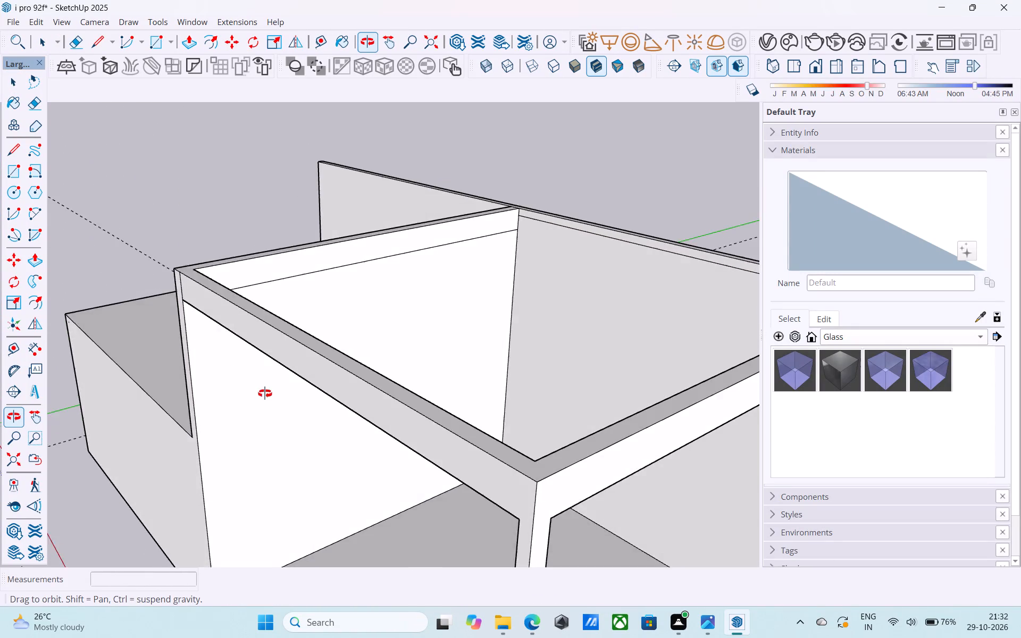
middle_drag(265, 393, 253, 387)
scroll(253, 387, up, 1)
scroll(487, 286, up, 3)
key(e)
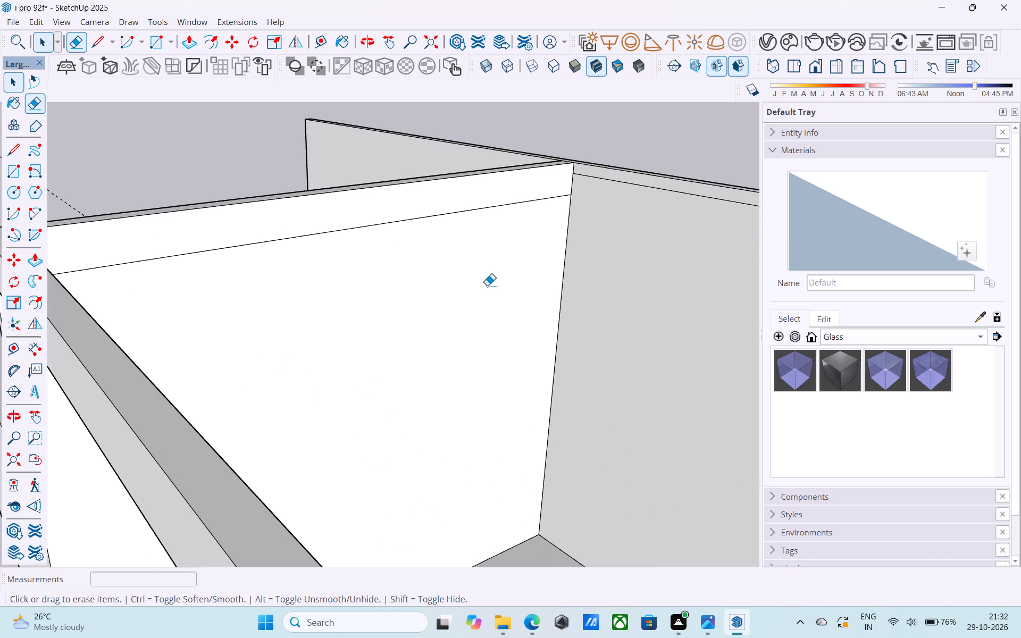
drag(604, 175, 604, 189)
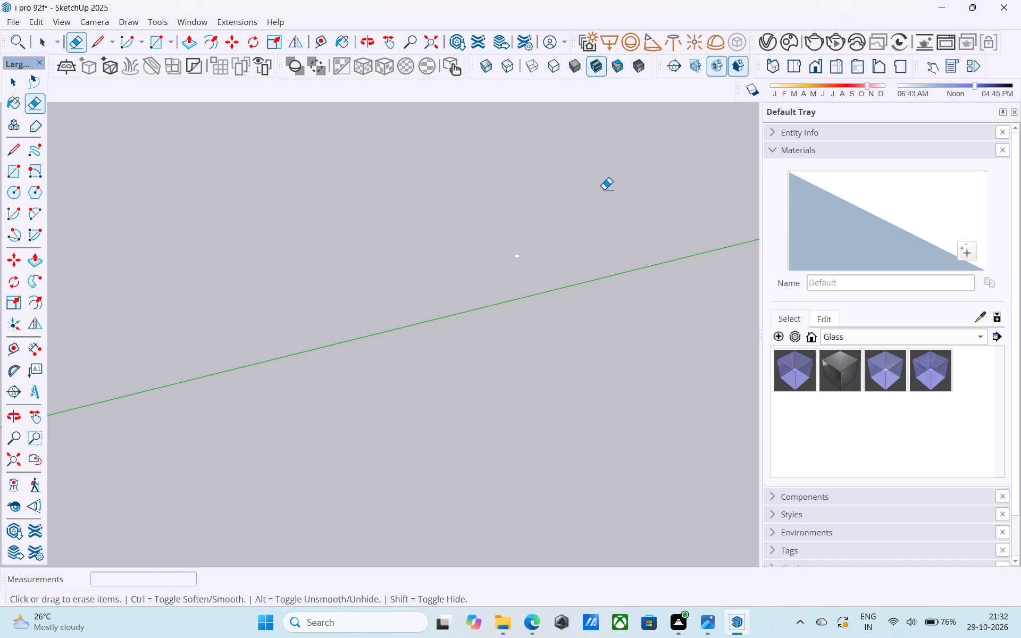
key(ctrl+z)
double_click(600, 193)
Open the building group for editing and erase the misaligned horizontal line near the top of the cube's interior back wall.
shift+middle_drag(600, 200, 495, 231)
key(space)
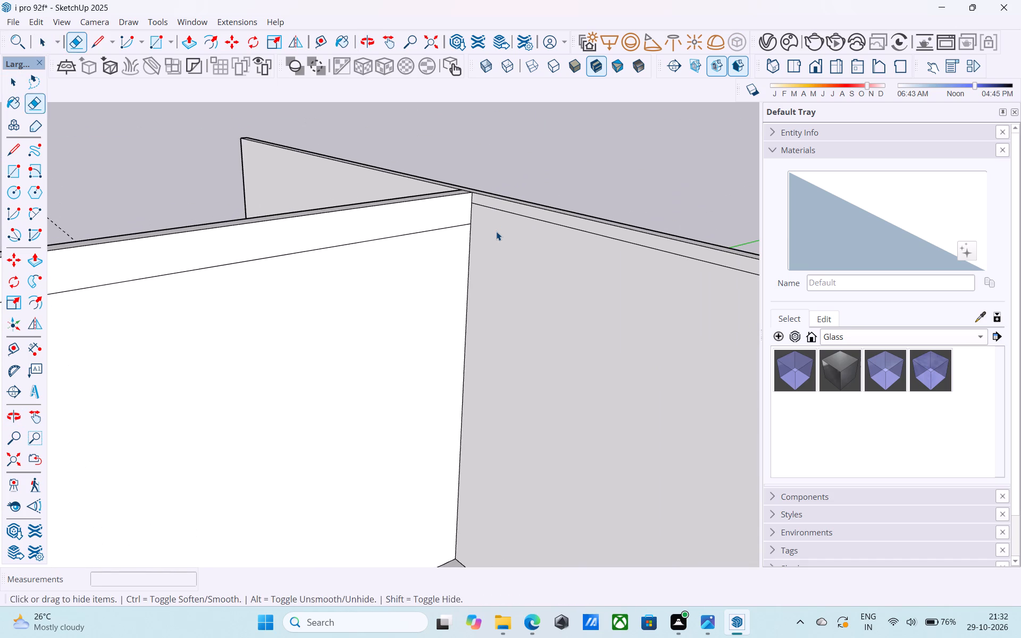
double_click(497, 233)
scroll(498, 233, up, 4)
key(e)
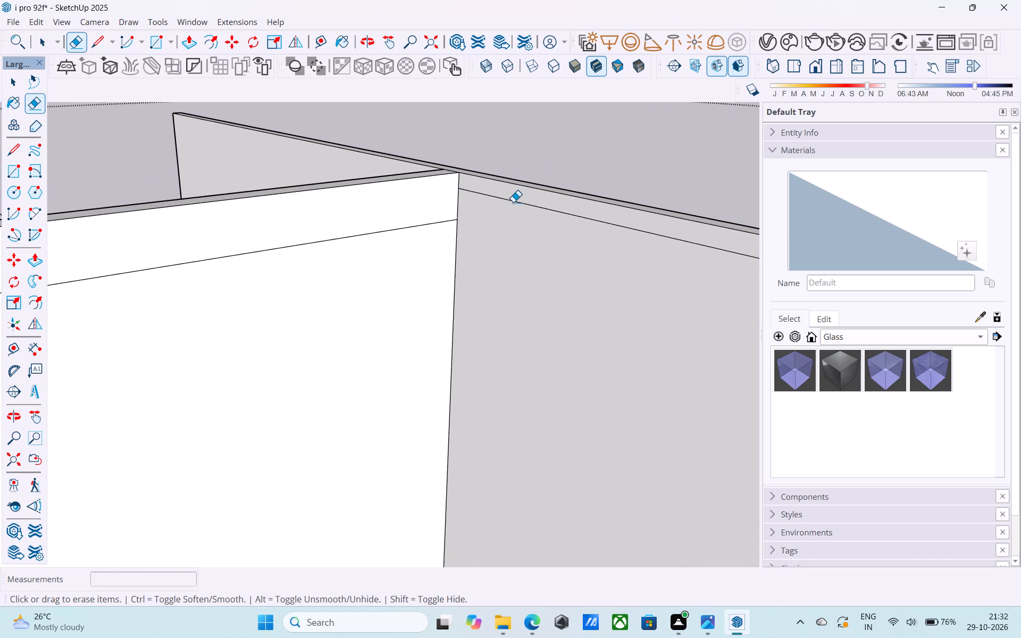
click(513, 202)
key(space)
Draw a 23' 3" horizontal line across the cube's back wall, continuing the adjoining wall's line to the corner post.
text(l)
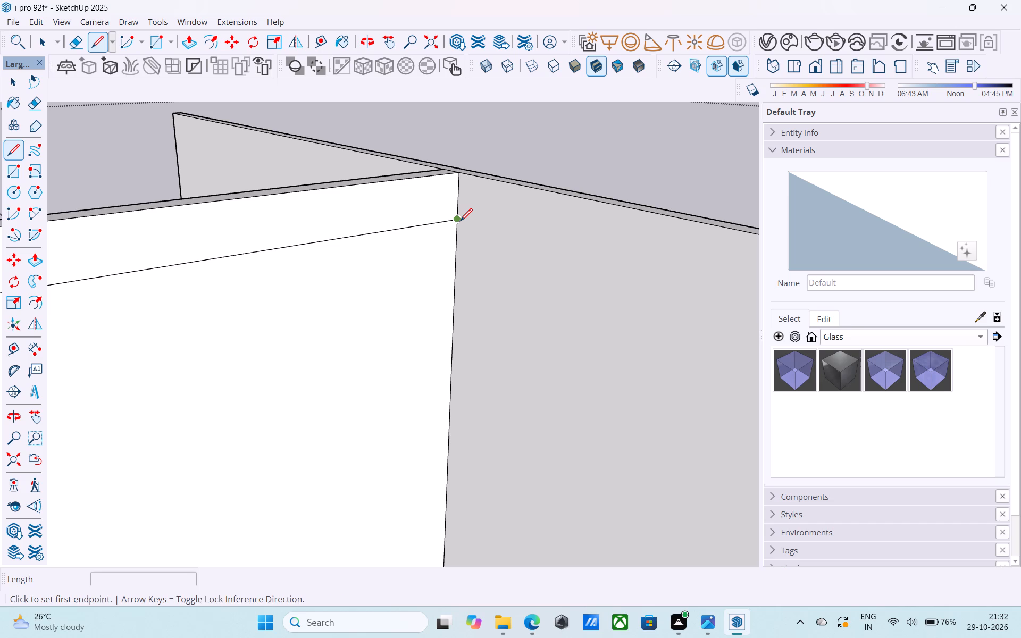
click(460, 222)
scroll(460, 222, down, 12)
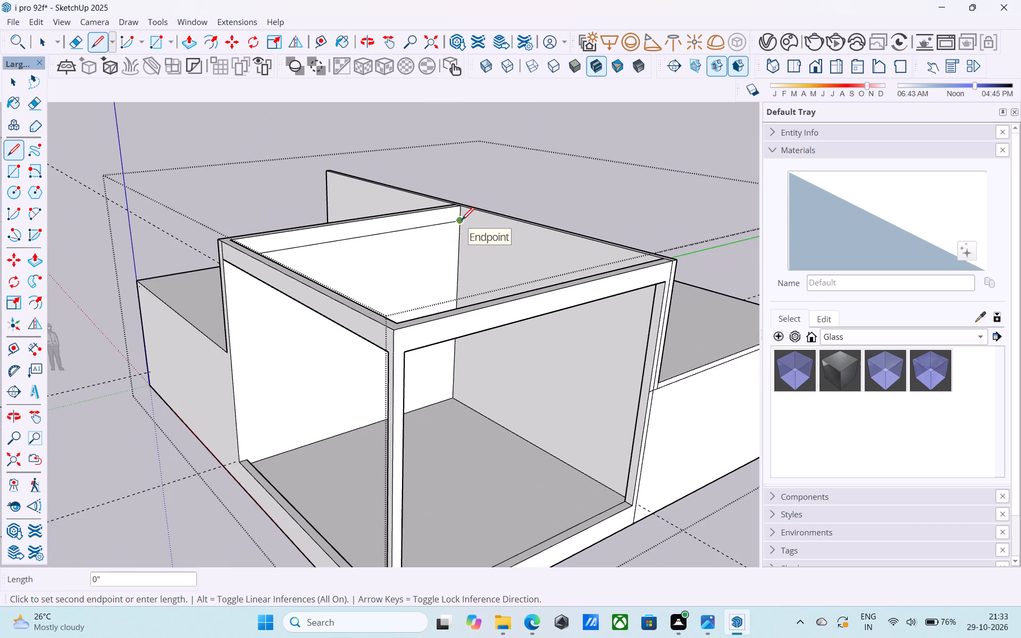
scroll(462, 221, down, 1)
middle_drag(462, 221, 554, 244)
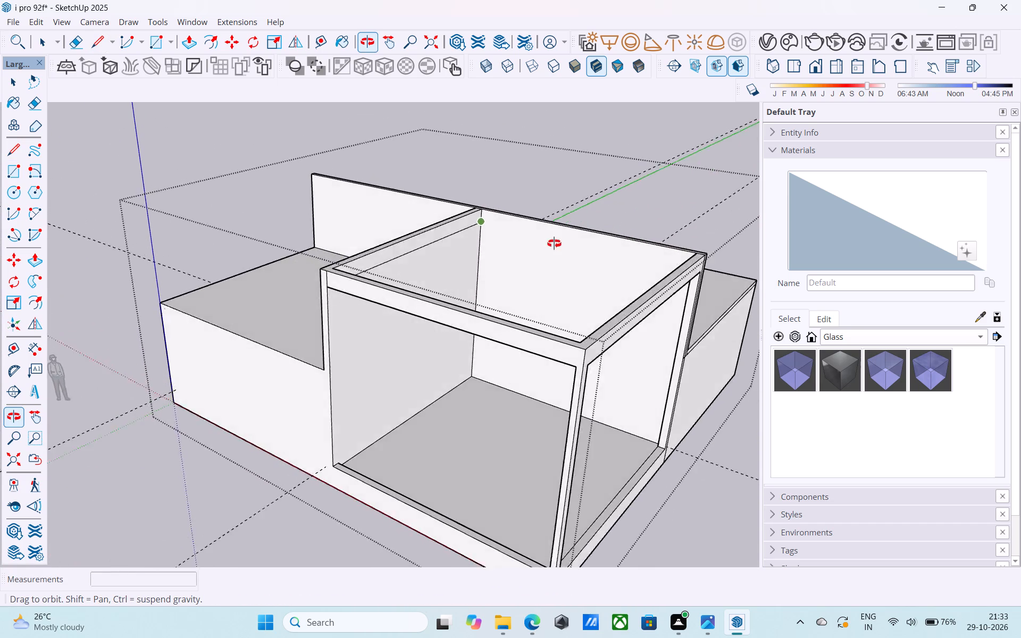
middle_drag(554, 244, 669, 281)
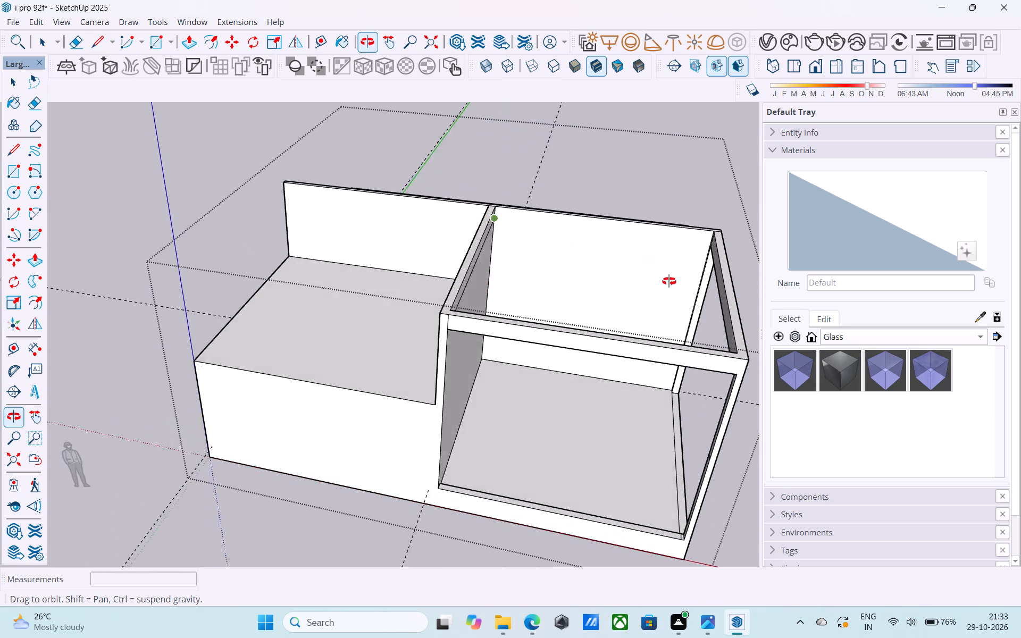
middle_drag(669, 281, 723, 306)
scroll(709, 246, up, 10)
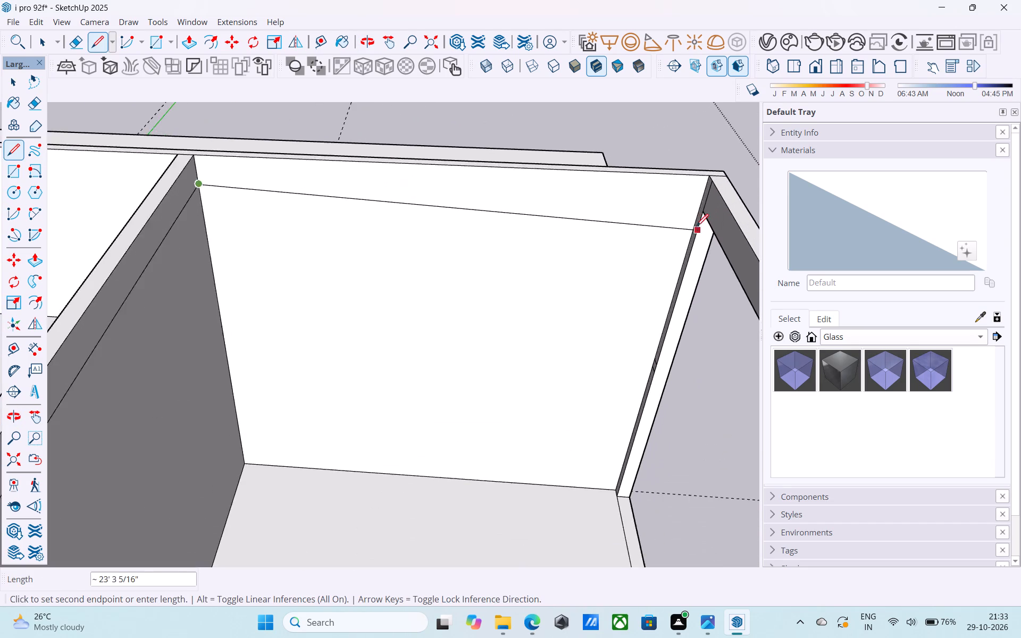
scroll(696, 228, up, 2)
middle_drag(696, 228, 809, 229)
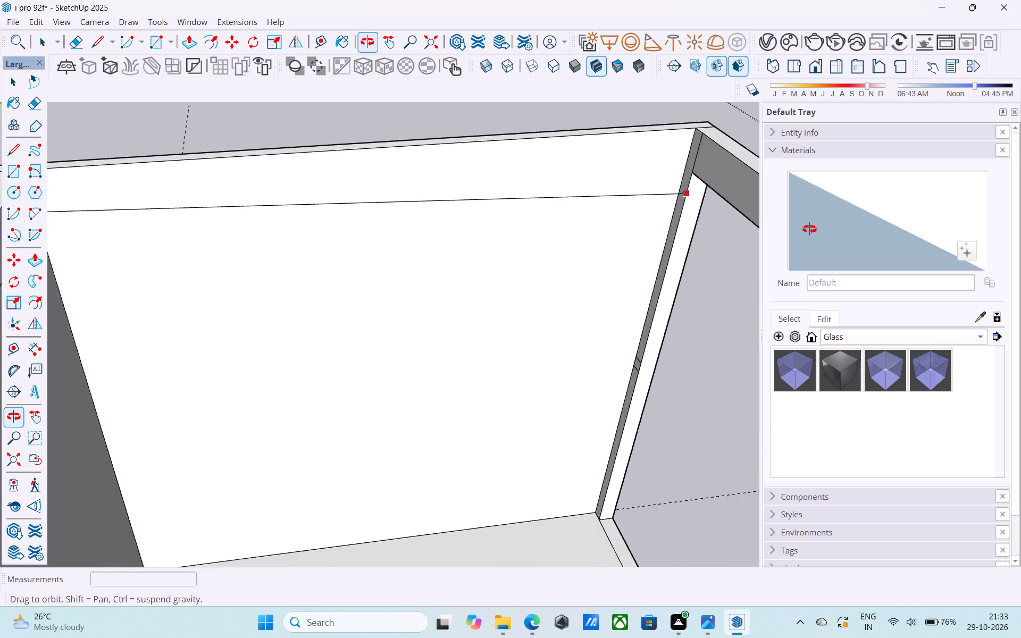
middle_drag(809, 229, 819, 229)
click(669, 139)
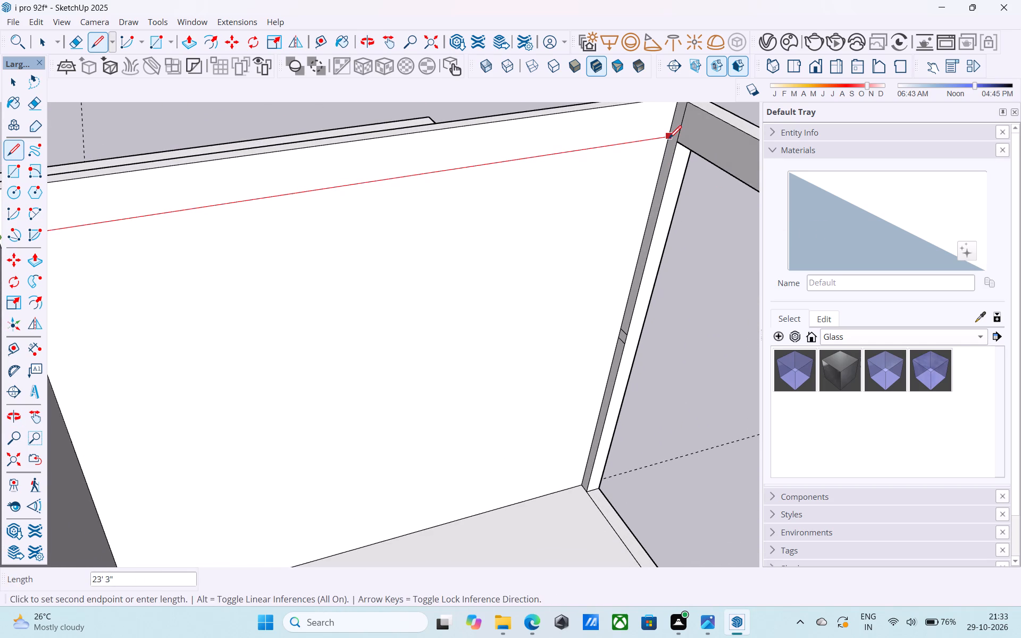
key(space)
Erase the stray short edges at the cube's upper corner, where the back wall meets the side beam and post.
scroll(669, 140, down, 3)
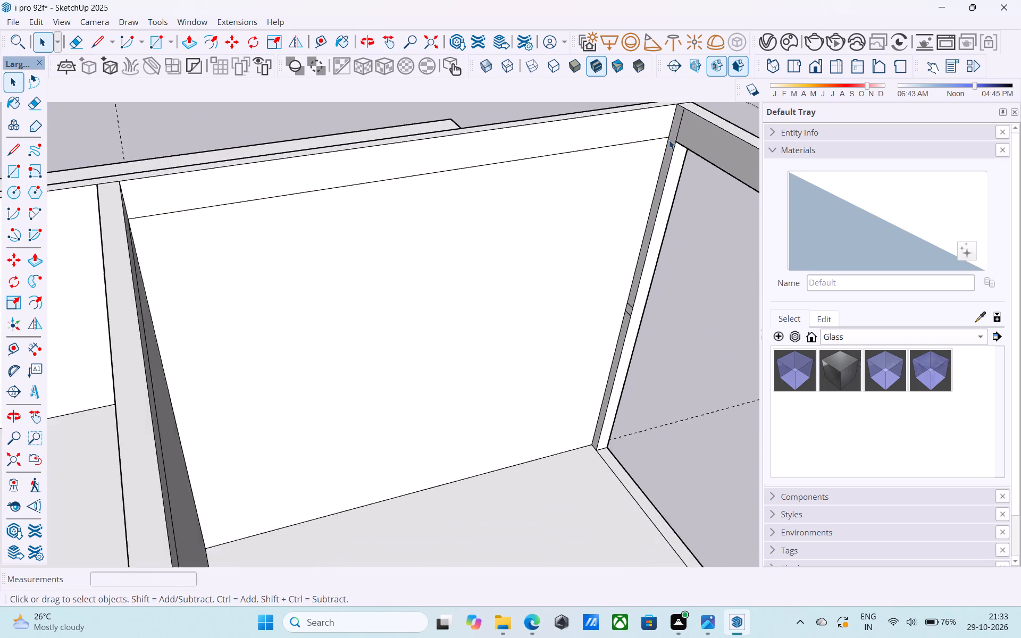
scroll(669, 140, down, 2)
middle_drag(669, 140, 585, 273)
scroll(592, 270, up, 3)
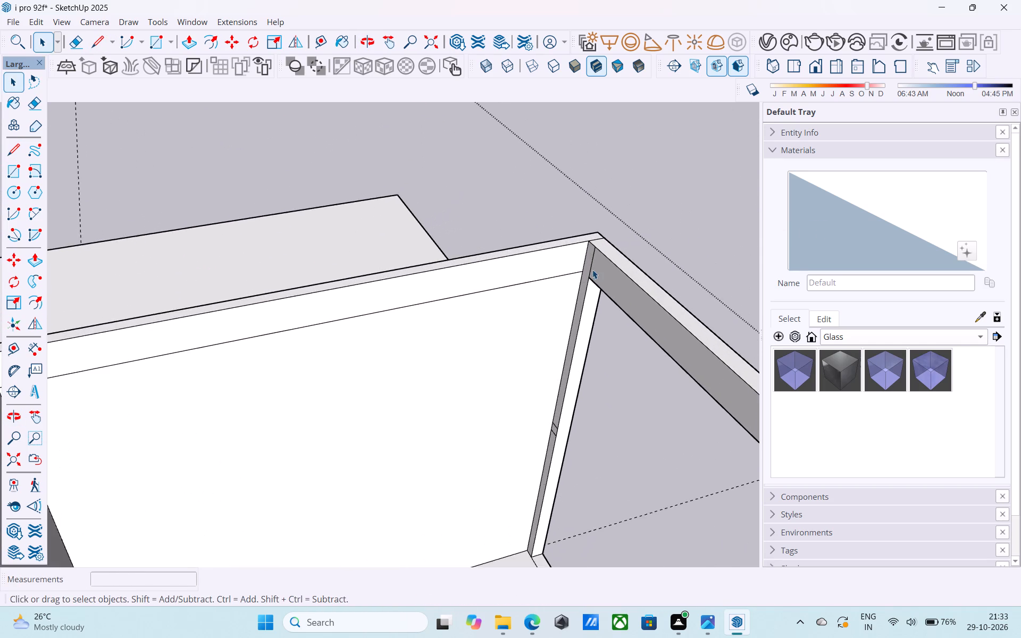
scroll(592, 270, up, 4)
key(e)
drag(595, 265, 589, 261)
drag(607, 228, 600, 225)
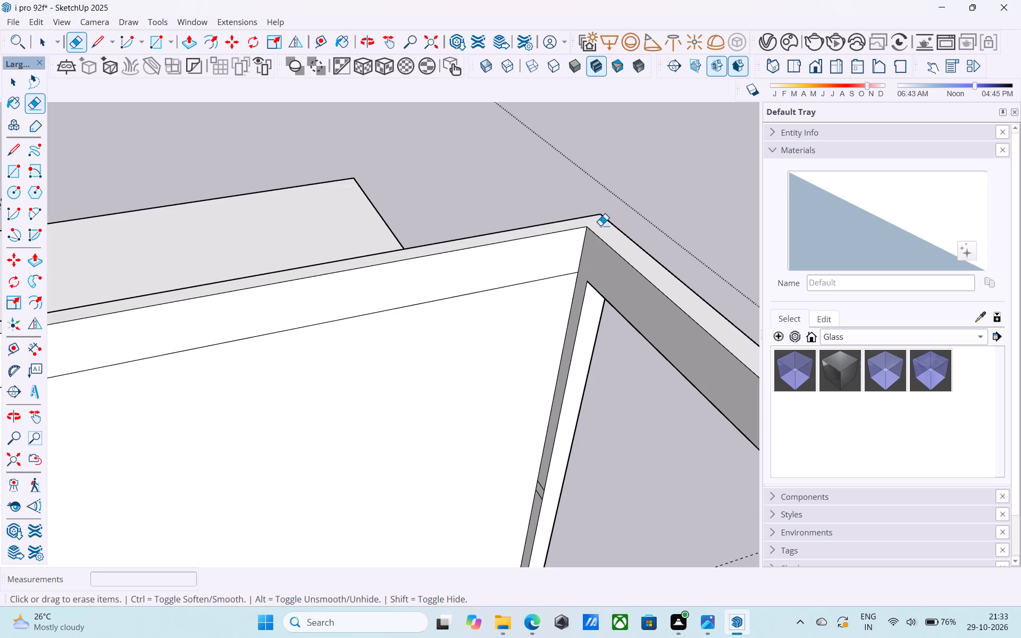
key(space)
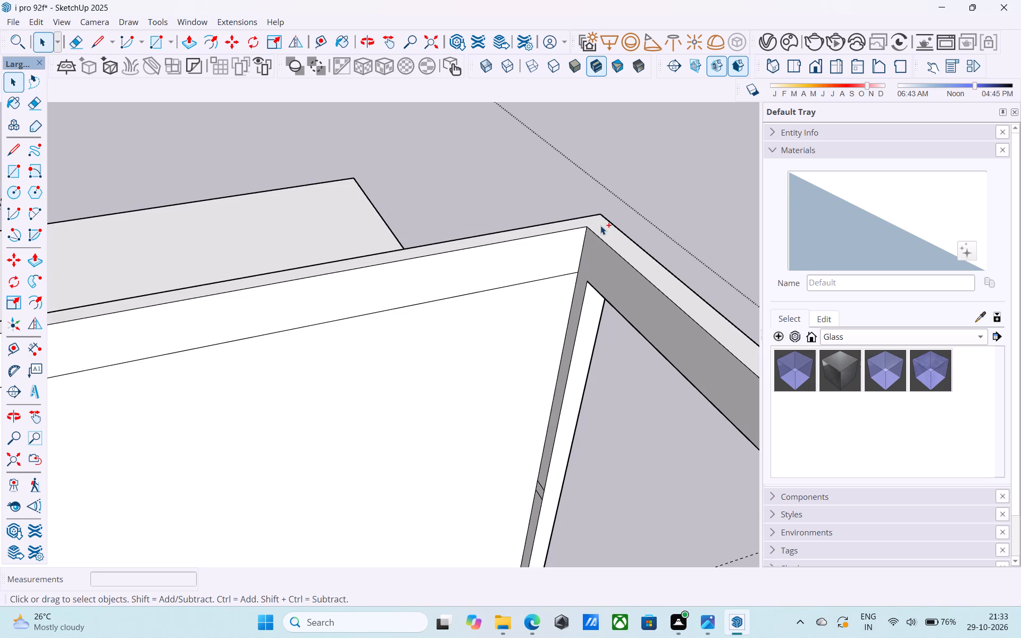
Save the model.
key(ctrl+s)
Examine the whole building from above and from the front, checking the open-topped cube frame and adjoining blocks.
scroll(601, 225, down, 5)
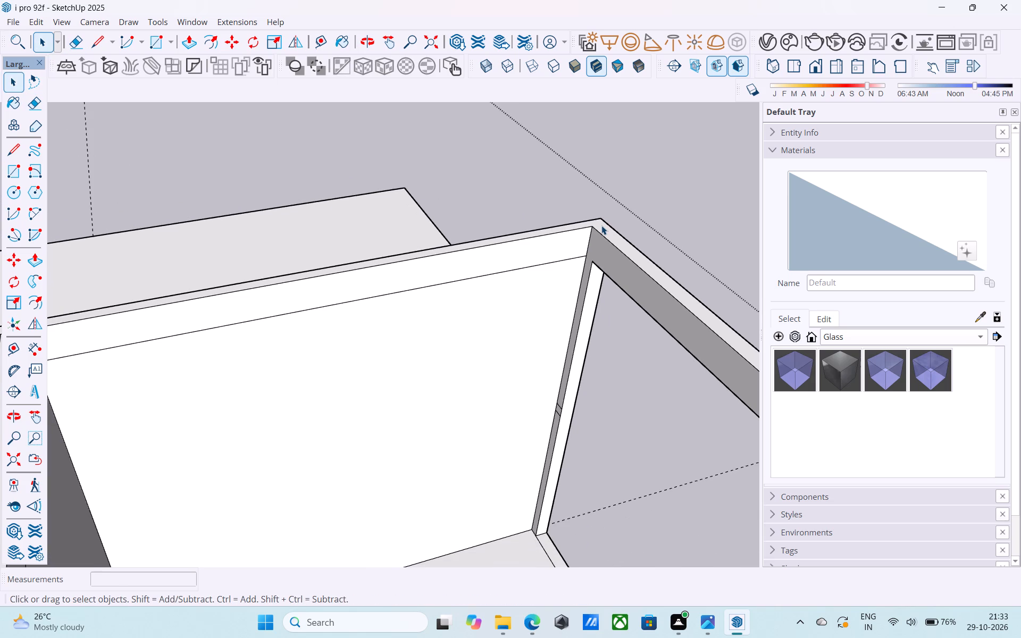
scroll(601, 225, down, 5)
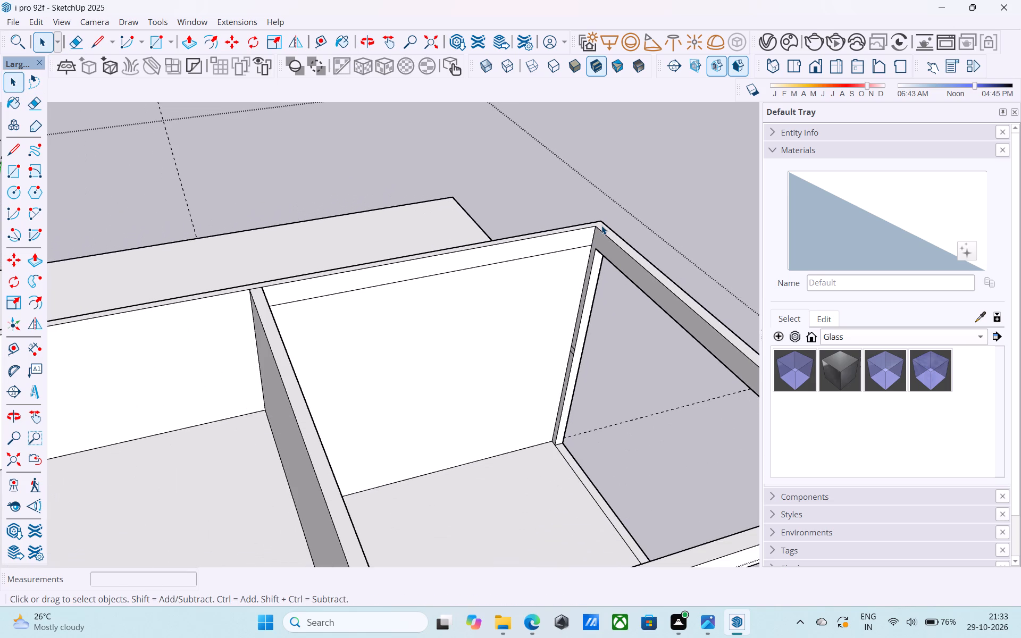
scroll(601, 225, down, 3)
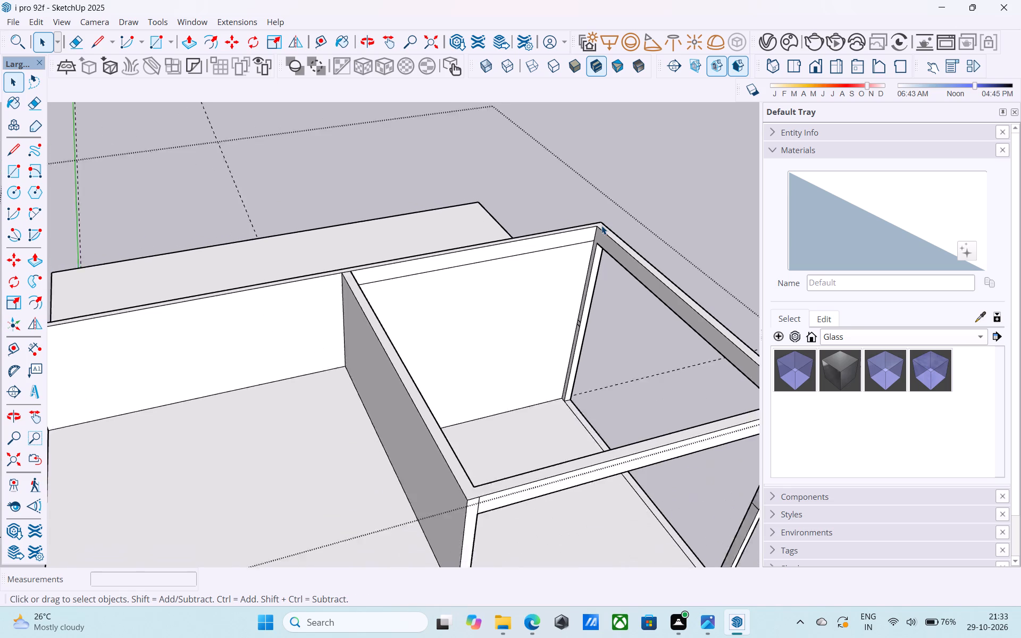
scroll(601, 225, down, 7)
middle_drag(601, 225, 435, 275)
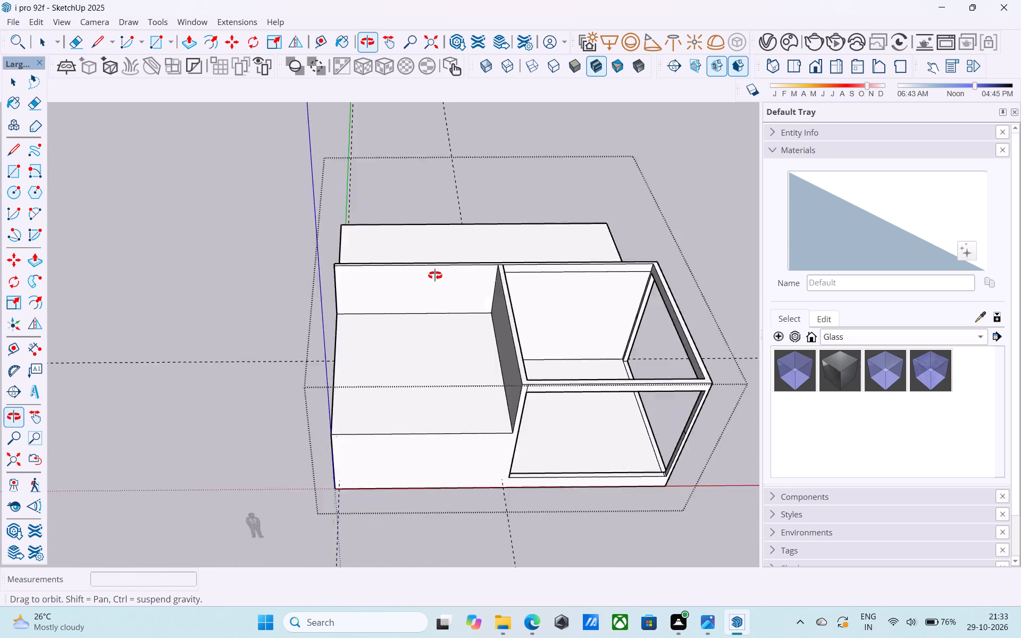
middle_drag(435, 275, 148, 316)
scroll(459, 255, down, 3)
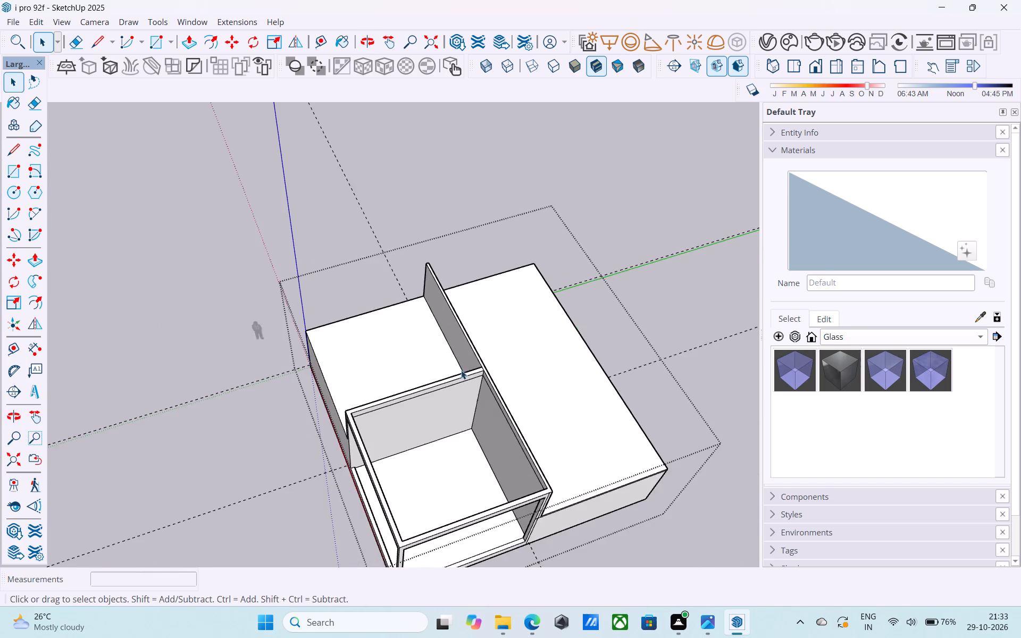
middle_drag(462, 370, 431, 169)
middle_drag(351, 309, 409, 283)
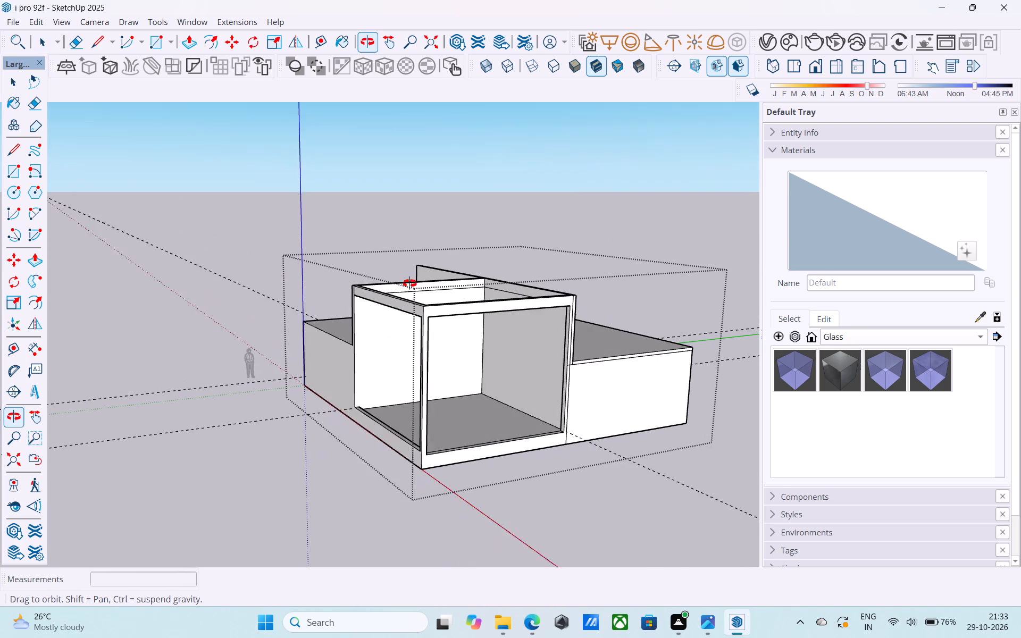
middle_drag(409, 283, 413, 283)
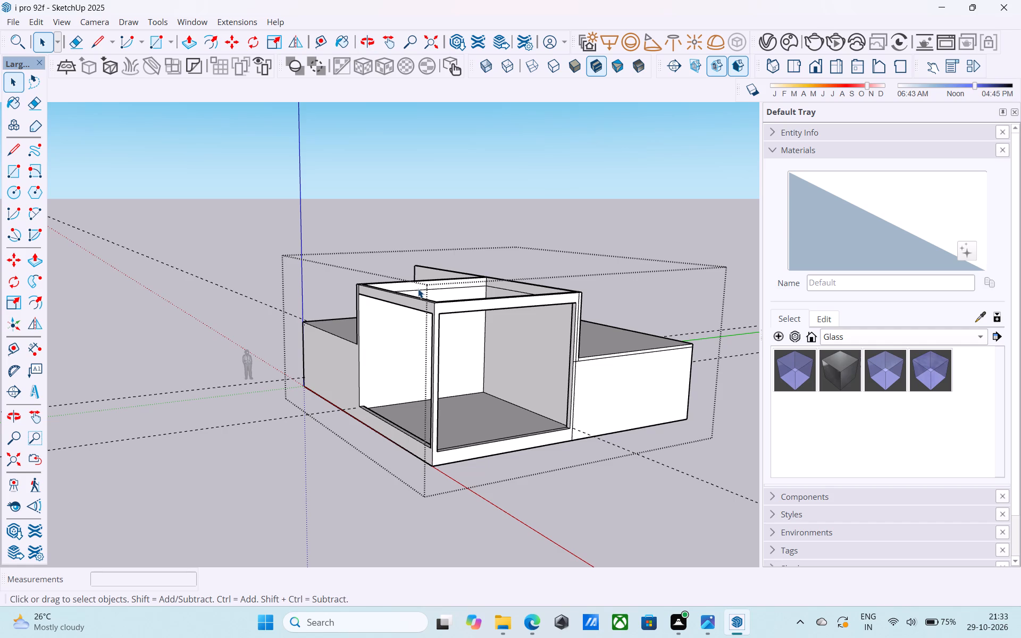
middle_drag(418, 289, 431, 253)
scroll(433, 253, up, 2)
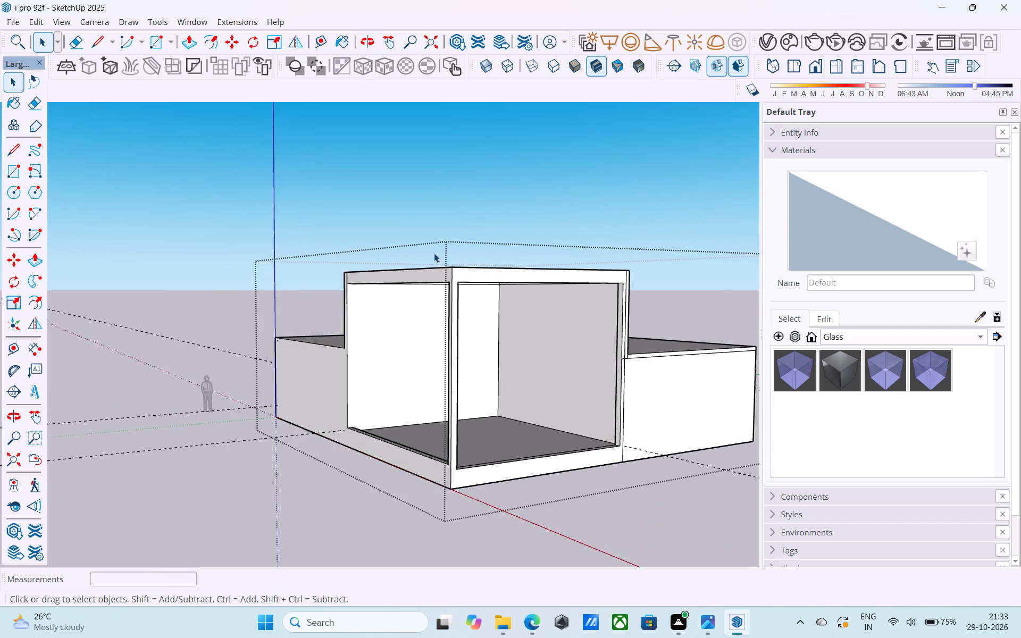
scroll(434, 253, up, 3)
scroll(437, 259, down, 3)
middle_drag(437, 261, 460, 297)
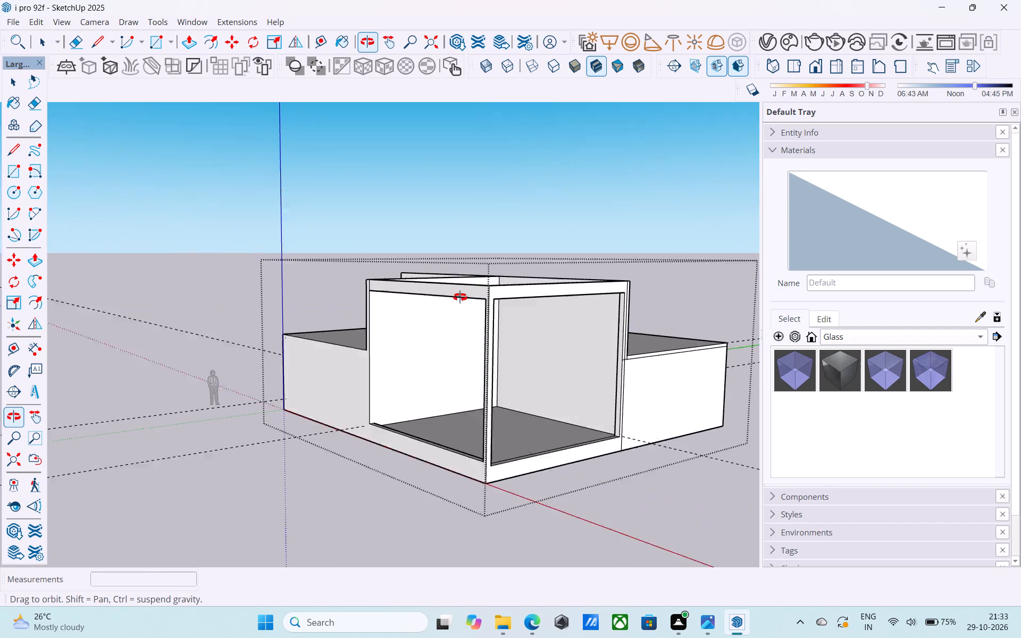
middle_drag(460, 297, 373, 319)
Draw a rectangle between opposite inner corners of the cube's top frame to close its open top with a face.
scroll(544, 284, down, 3)
middle_drag(551, 286, 524, 295)
middle_drag(520, 296, 521, 340)
scroll(444, 340, up, 7)
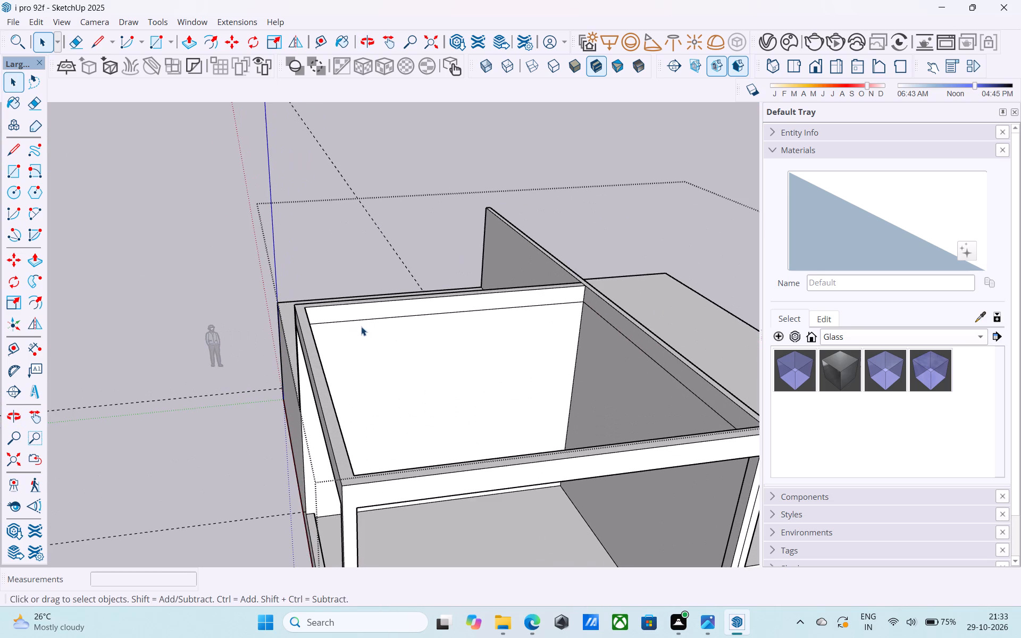
middle_drag(346, 322, 355, 323)
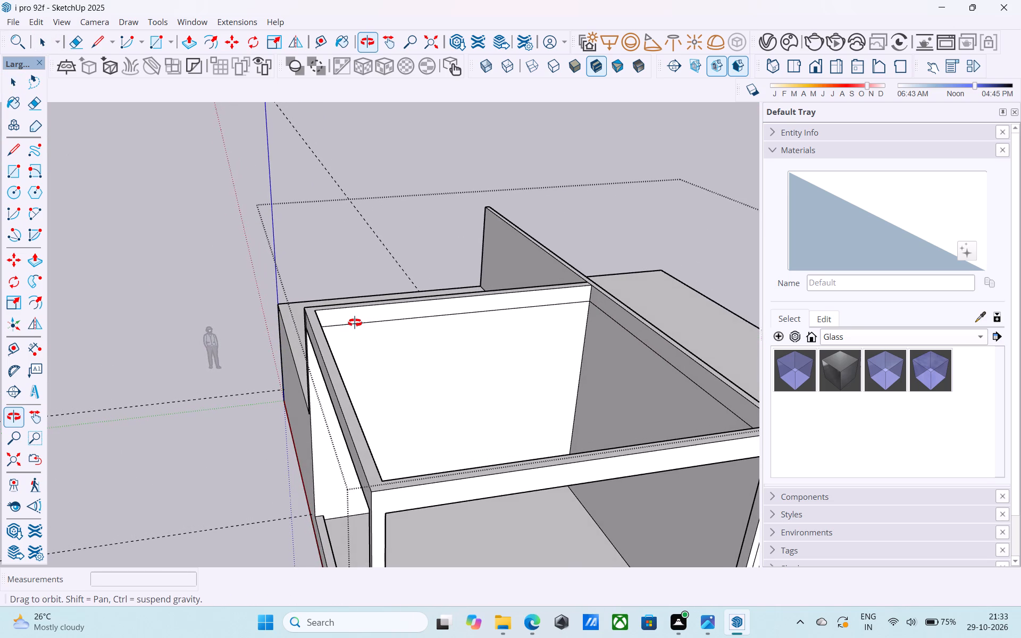
middle_drag(355, 323, 356, 322)
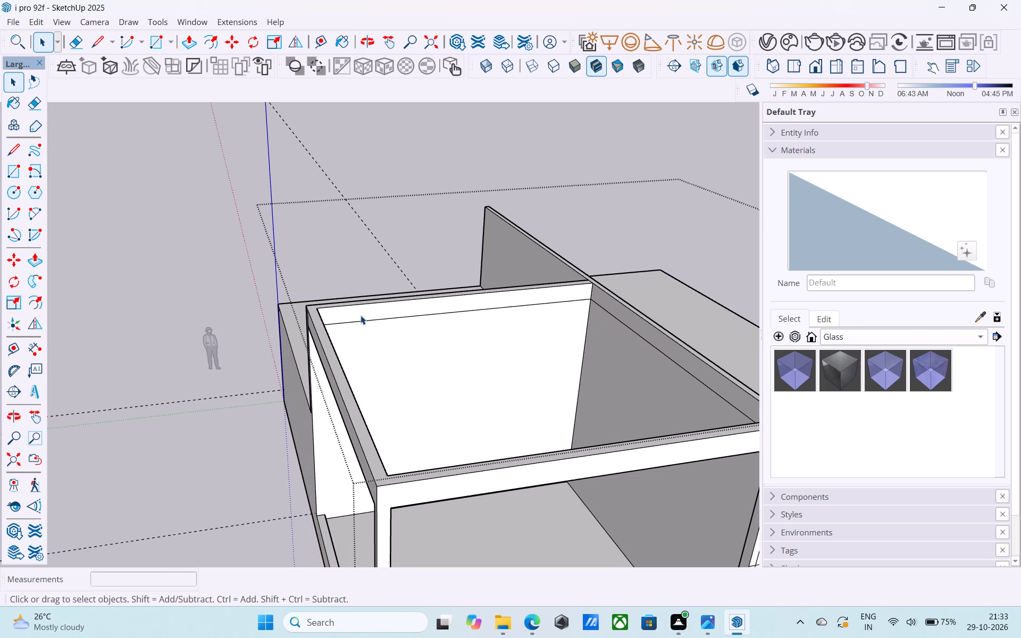
scroll(361, 315, up, 2)
key(r)
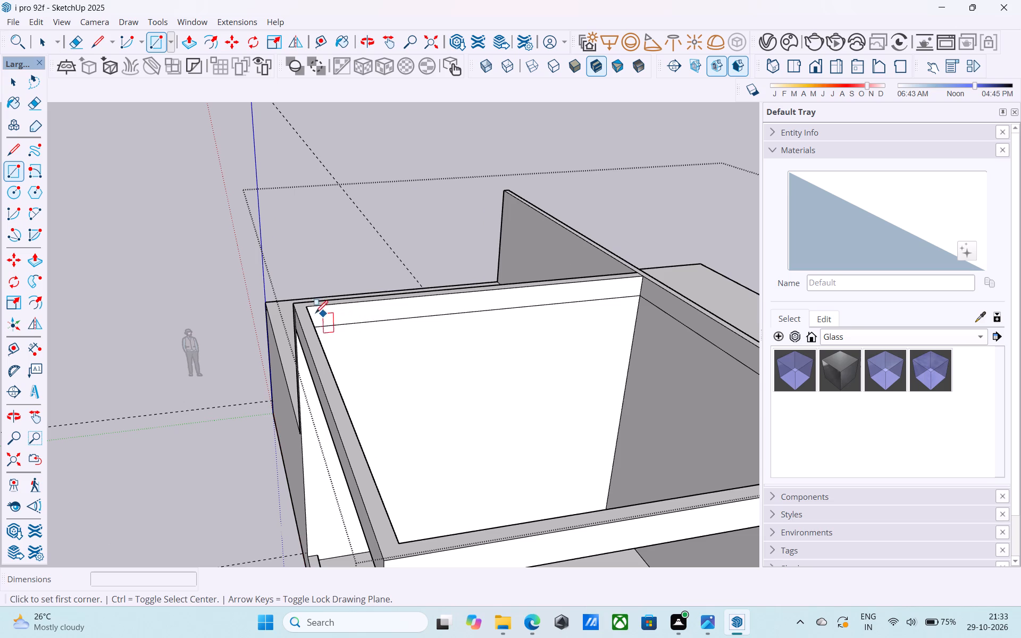
click(309, 311)
scroll(309, 310, down, 5)
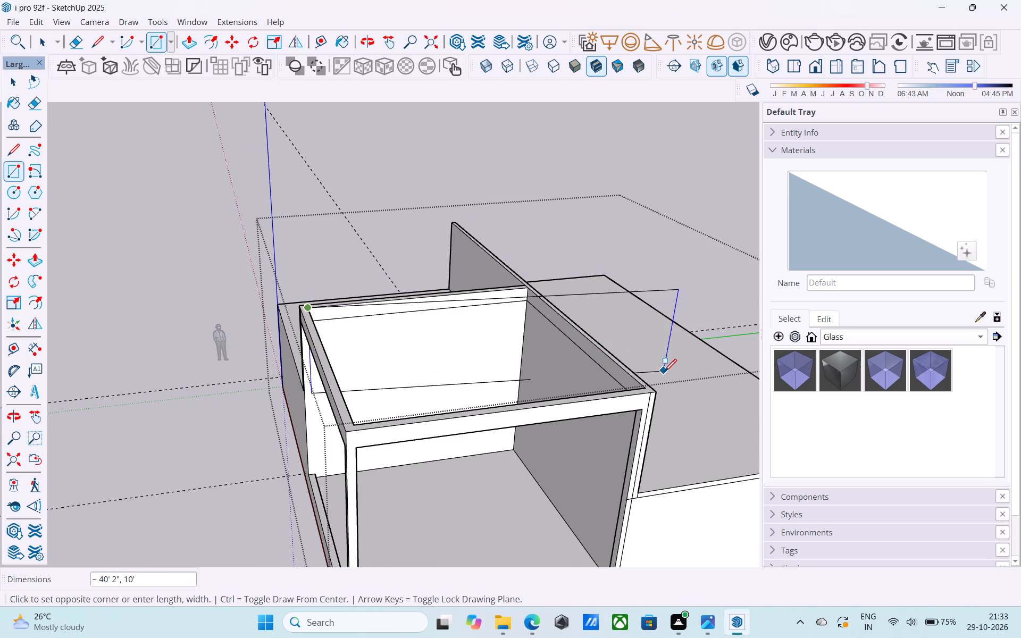
scroll(658, 389, up, 9)
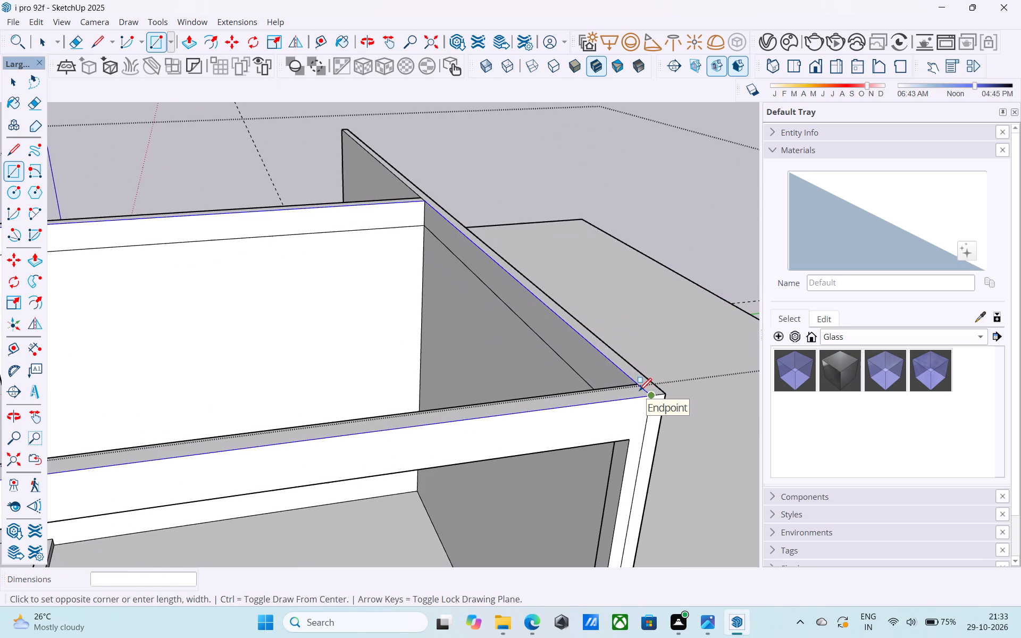
click(639, 387)
scroll(669, 355, down, 2)
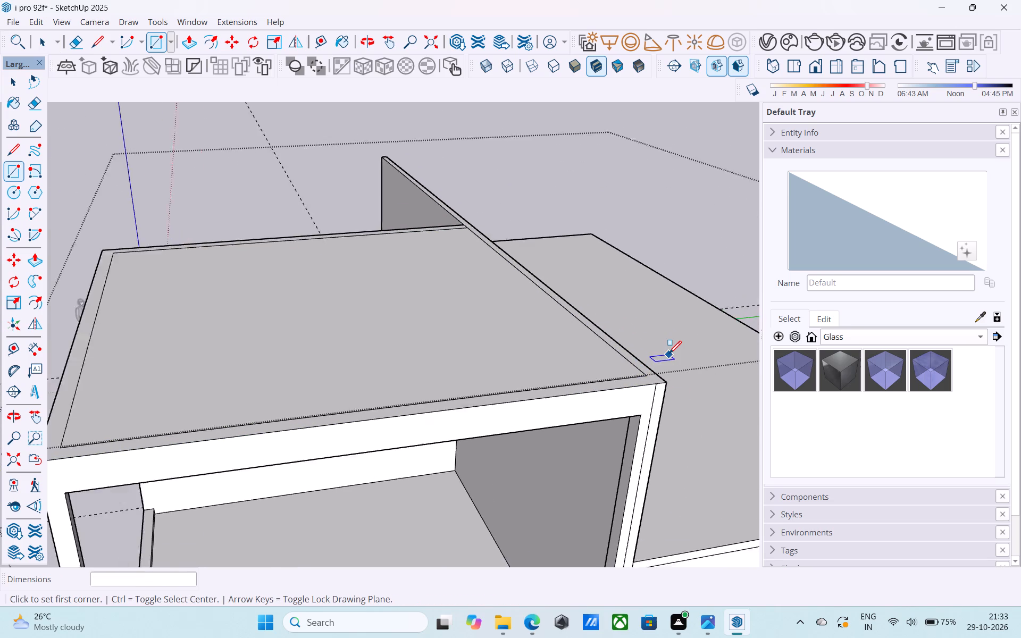
Reverse the new face that closes the raised cube's top so its other side points up.
scroll(669, 355, down, 4)
middle_click(669, 355)
middle_drag(665, 356, 691, 371)
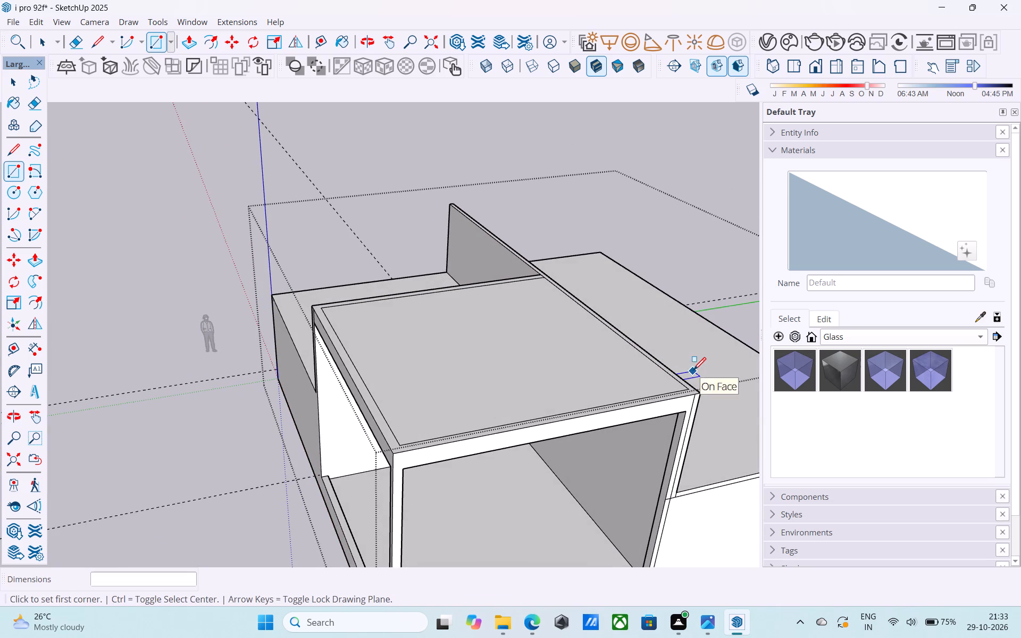
key(space)
click(541, 374)
right_click(541, 374)
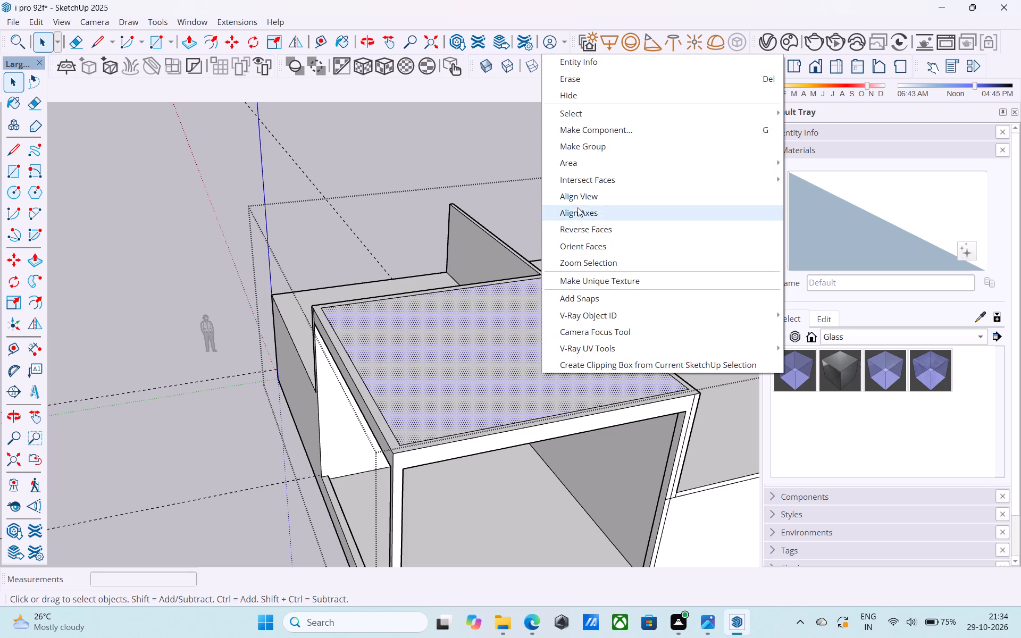
click(590, 228)
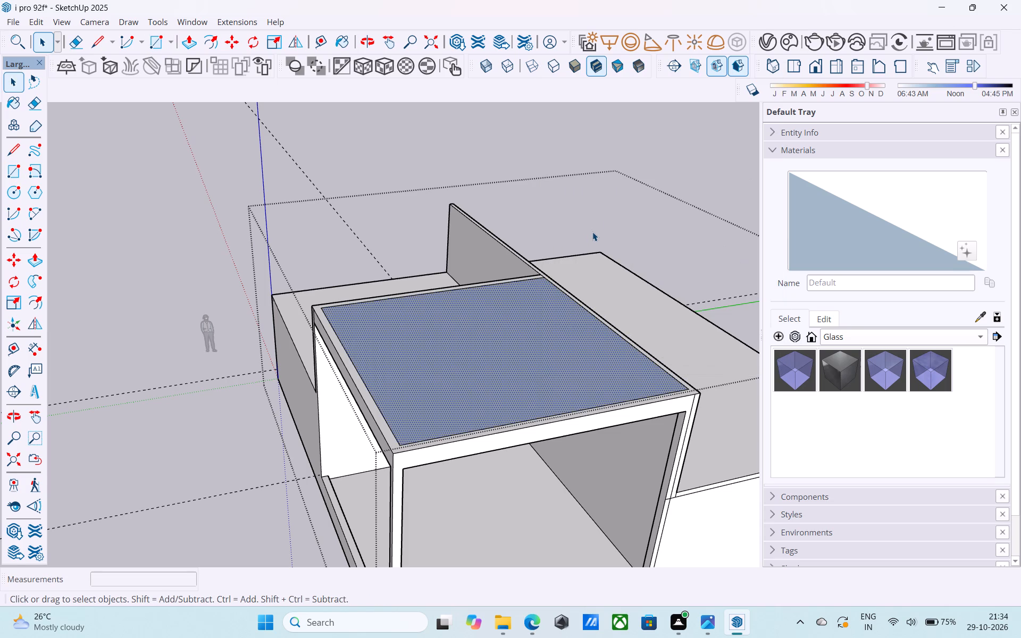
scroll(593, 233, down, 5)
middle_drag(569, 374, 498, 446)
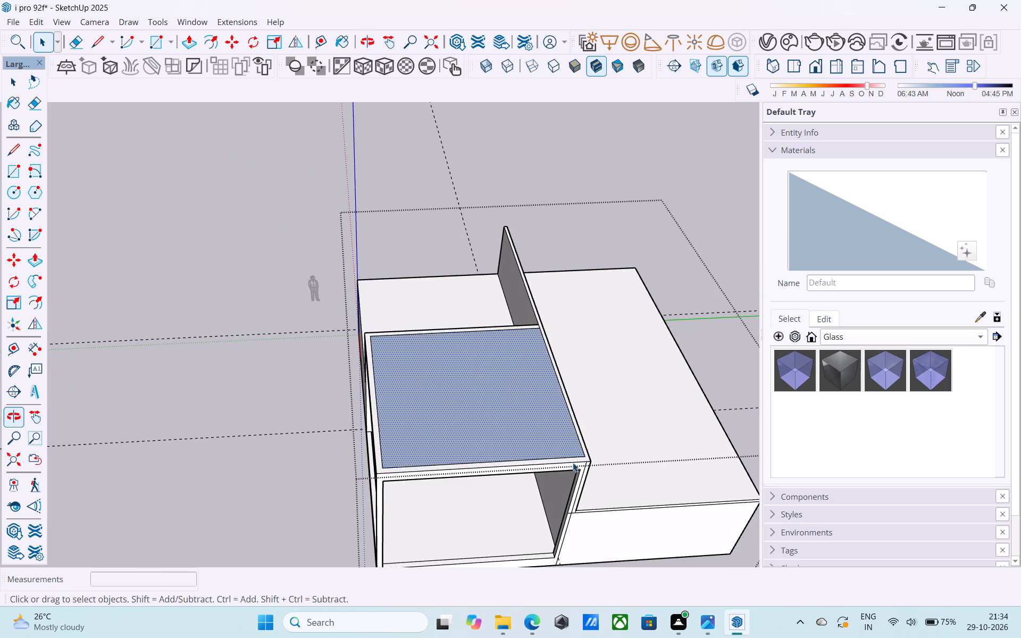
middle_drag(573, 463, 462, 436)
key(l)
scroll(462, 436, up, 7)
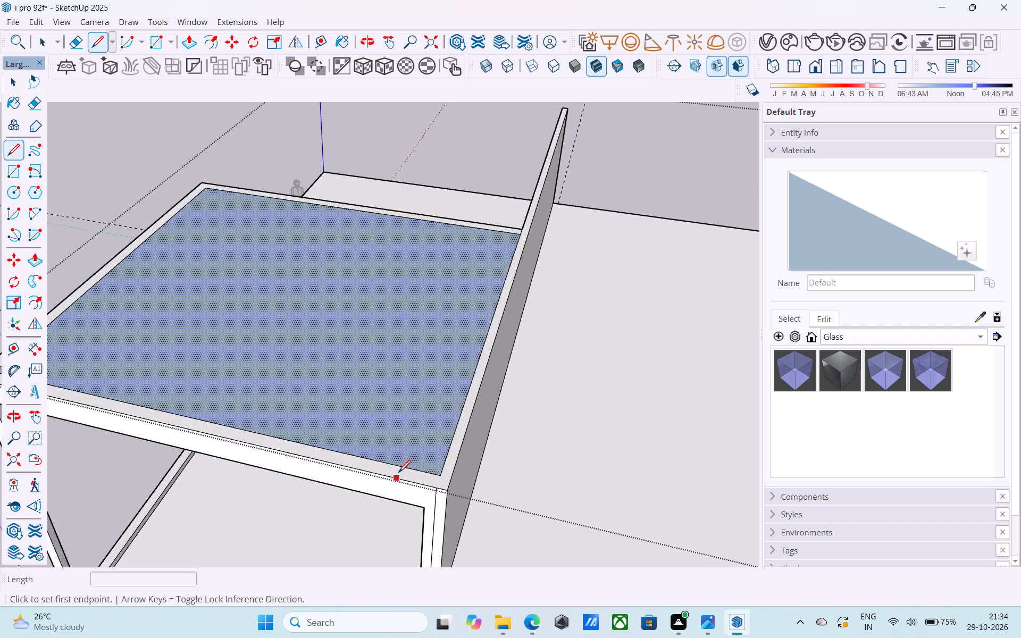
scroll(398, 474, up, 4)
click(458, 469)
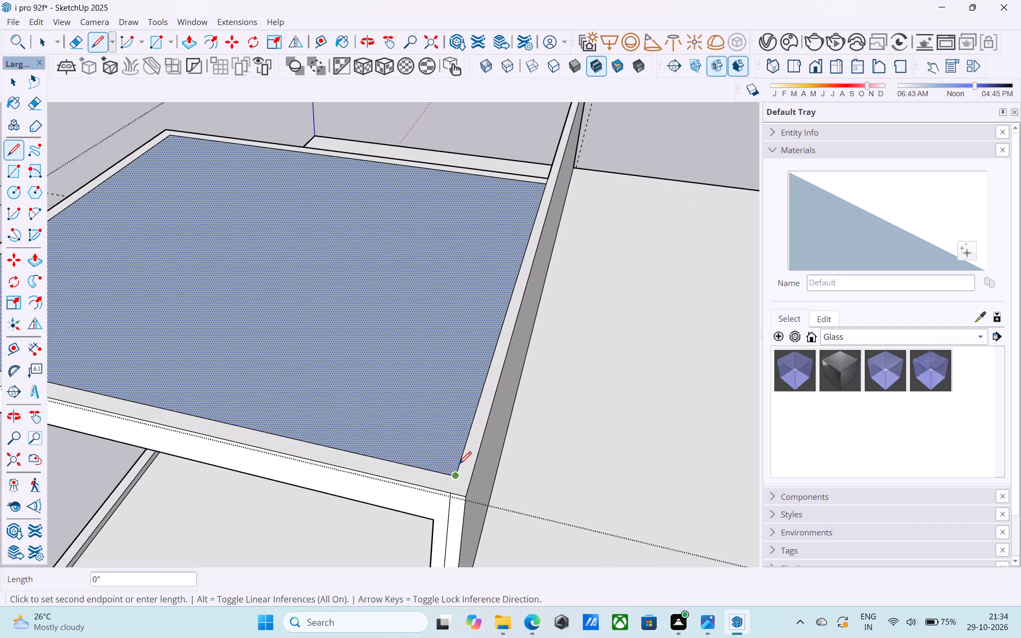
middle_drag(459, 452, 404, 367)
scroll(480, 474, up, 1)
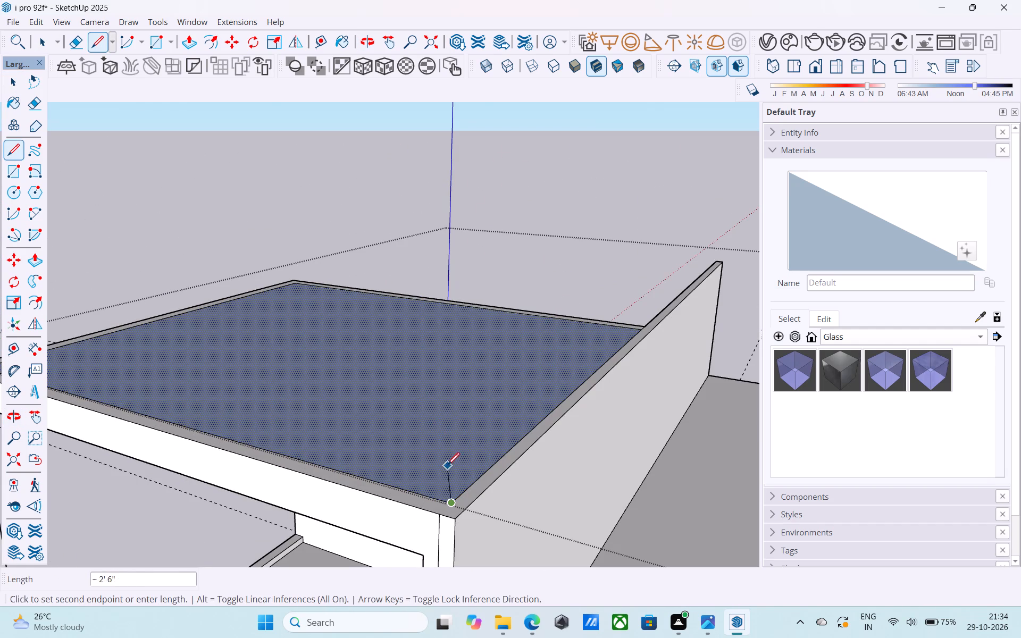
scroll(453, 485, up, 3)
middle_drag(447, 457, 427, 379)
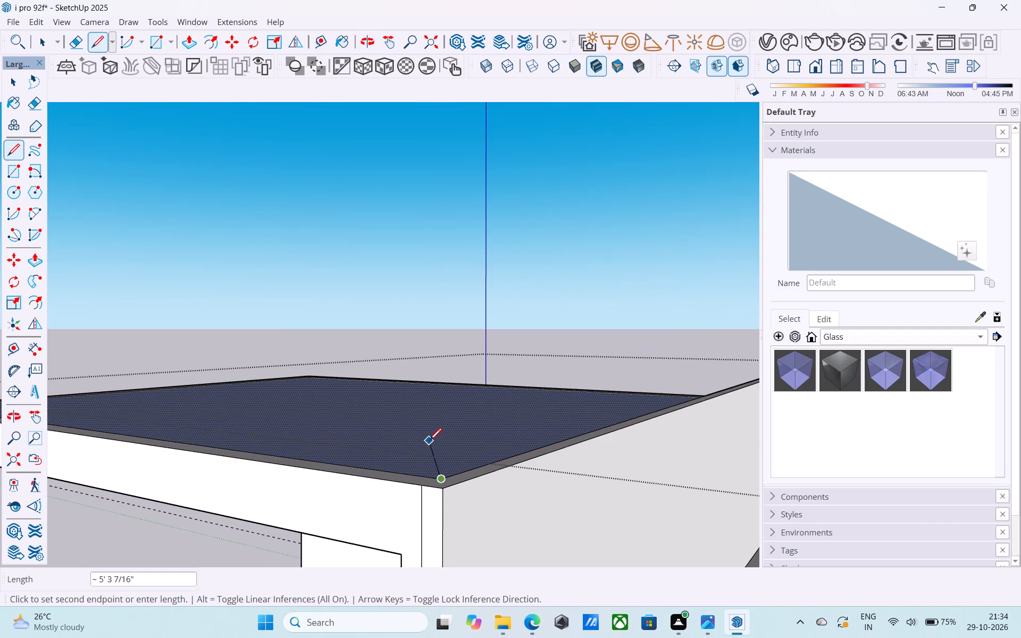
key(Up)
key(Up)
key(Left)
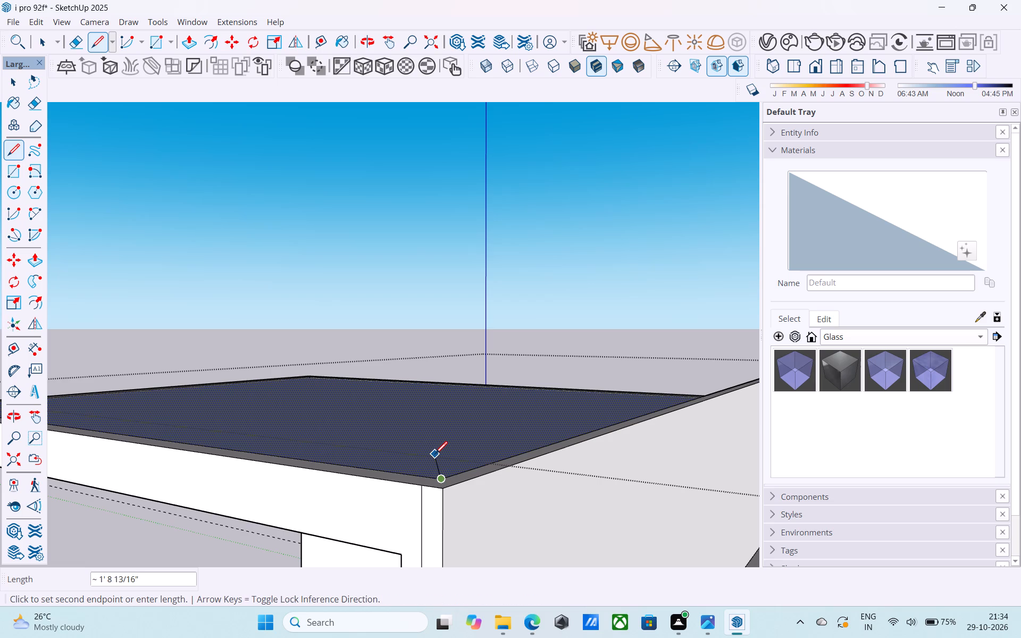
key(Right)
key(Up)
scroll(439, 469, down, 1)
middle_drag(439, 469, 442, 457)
Draw a 6" vertical line up from the cube roof face's back corner beside the projecting wall.
key(l)
scroll(452, 429, down, 5)
middle_drag(452, 429, 601, 523)
scroll(632, 406, up, 6)
click(615, 438)
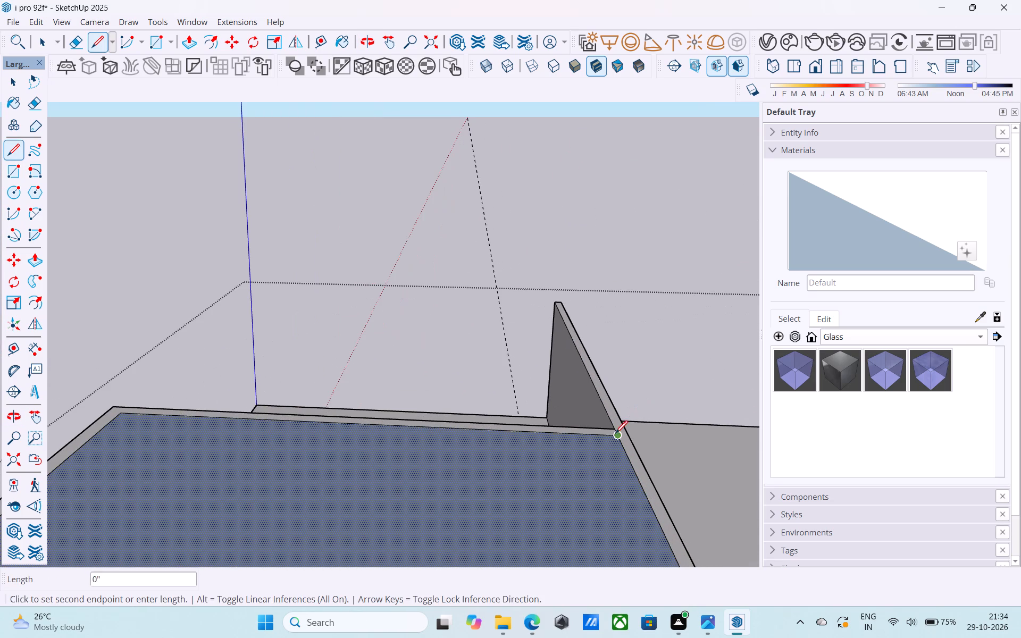
key(Up)
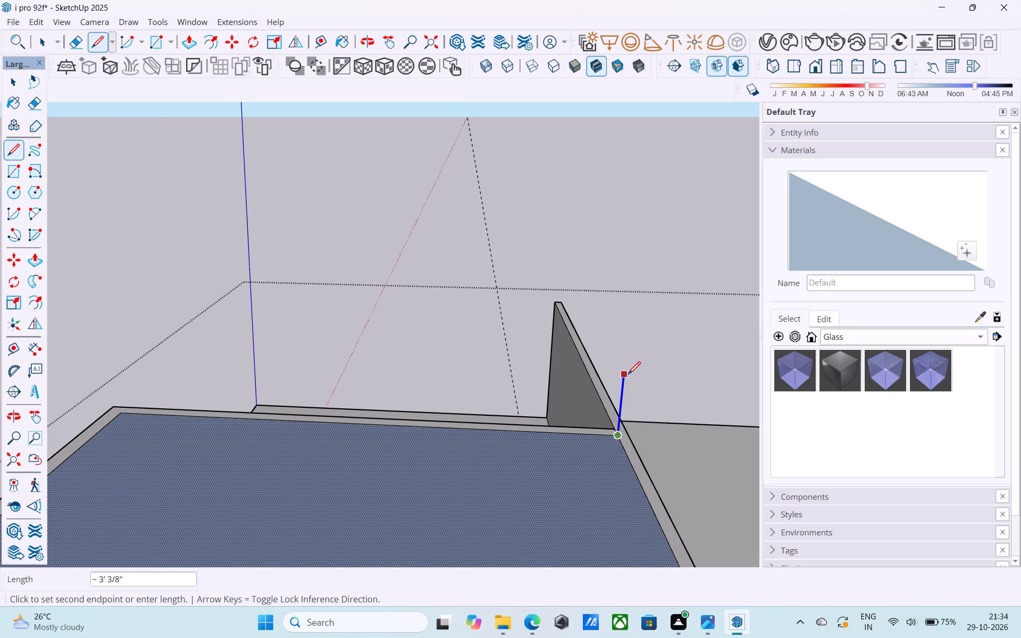
key(6)
key(shift+quotedbl)
key(Return)
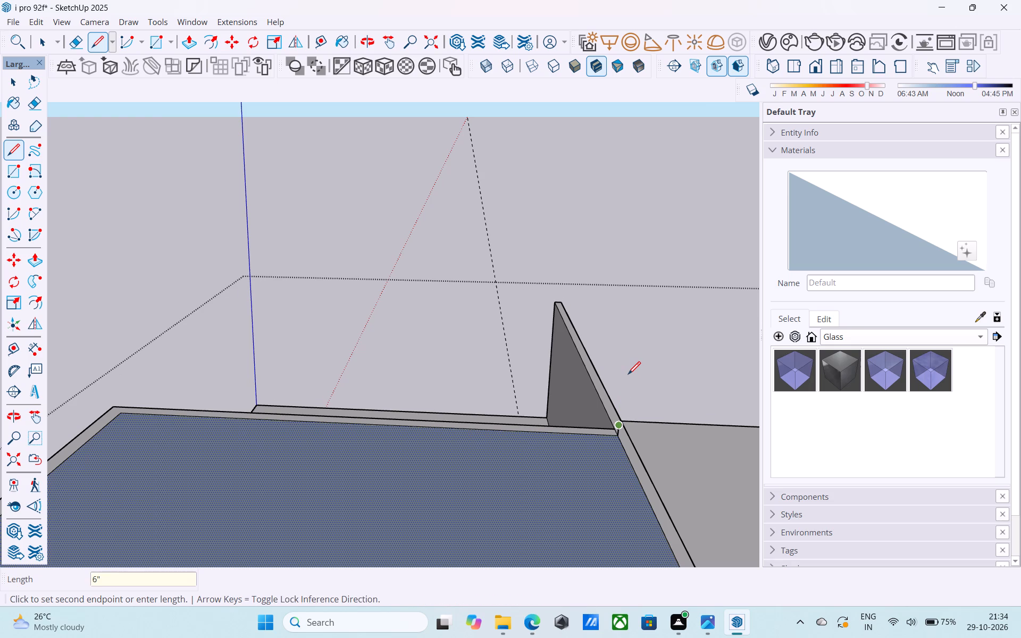
key(space)
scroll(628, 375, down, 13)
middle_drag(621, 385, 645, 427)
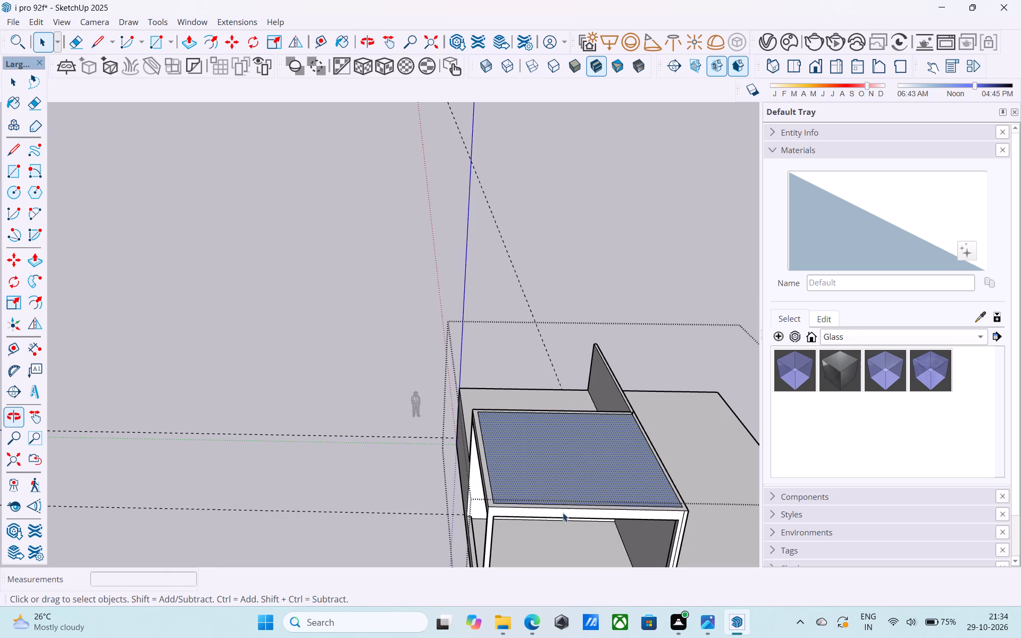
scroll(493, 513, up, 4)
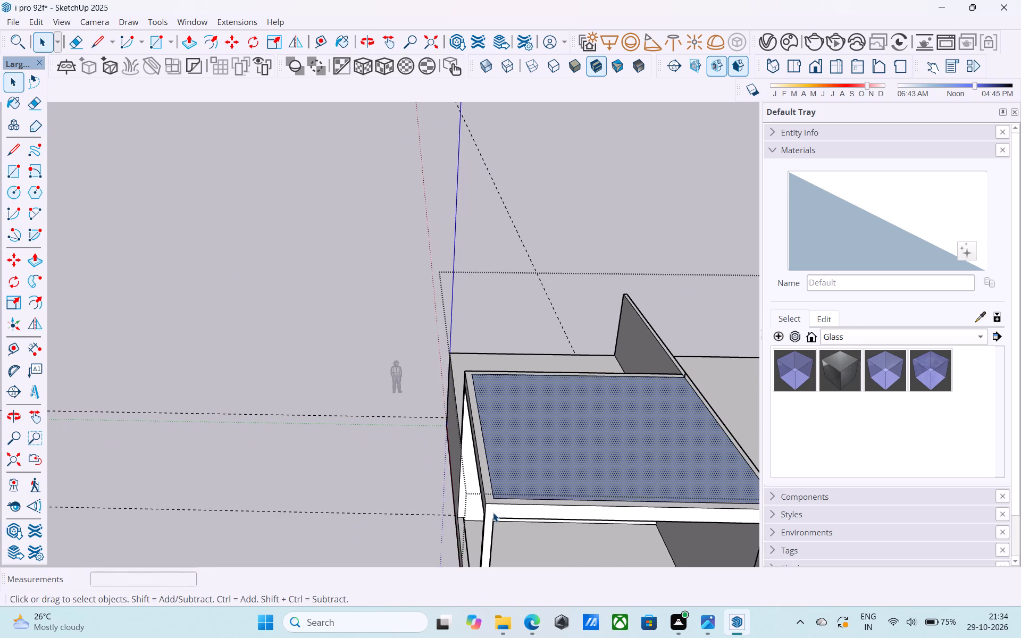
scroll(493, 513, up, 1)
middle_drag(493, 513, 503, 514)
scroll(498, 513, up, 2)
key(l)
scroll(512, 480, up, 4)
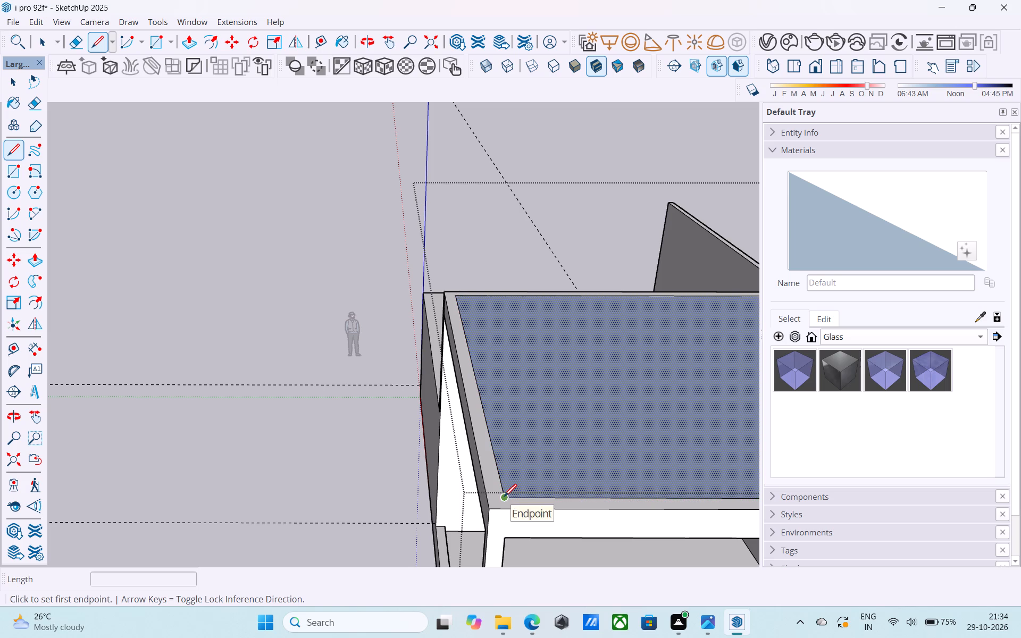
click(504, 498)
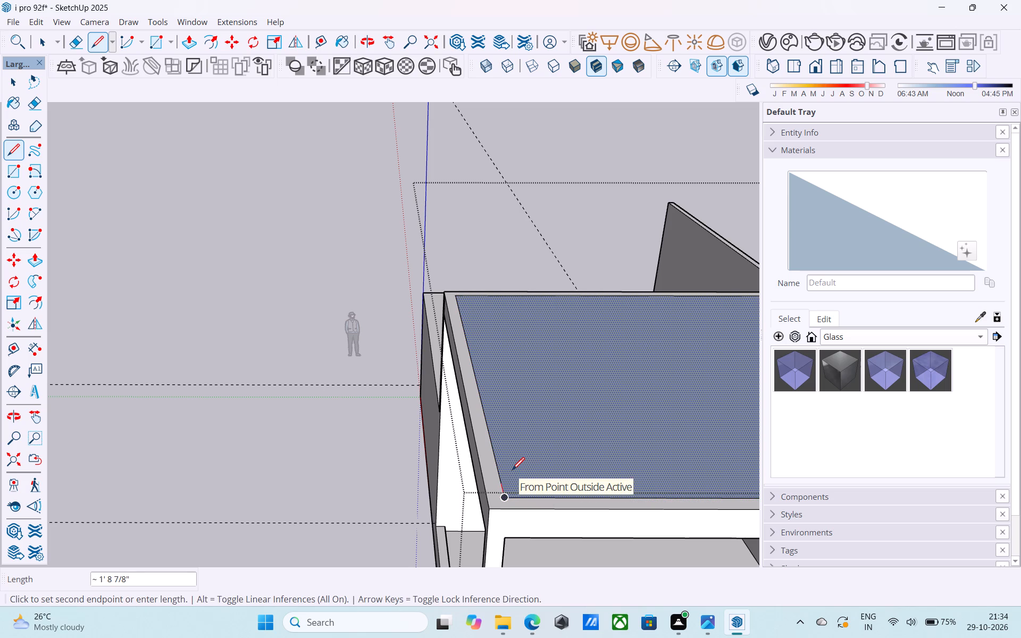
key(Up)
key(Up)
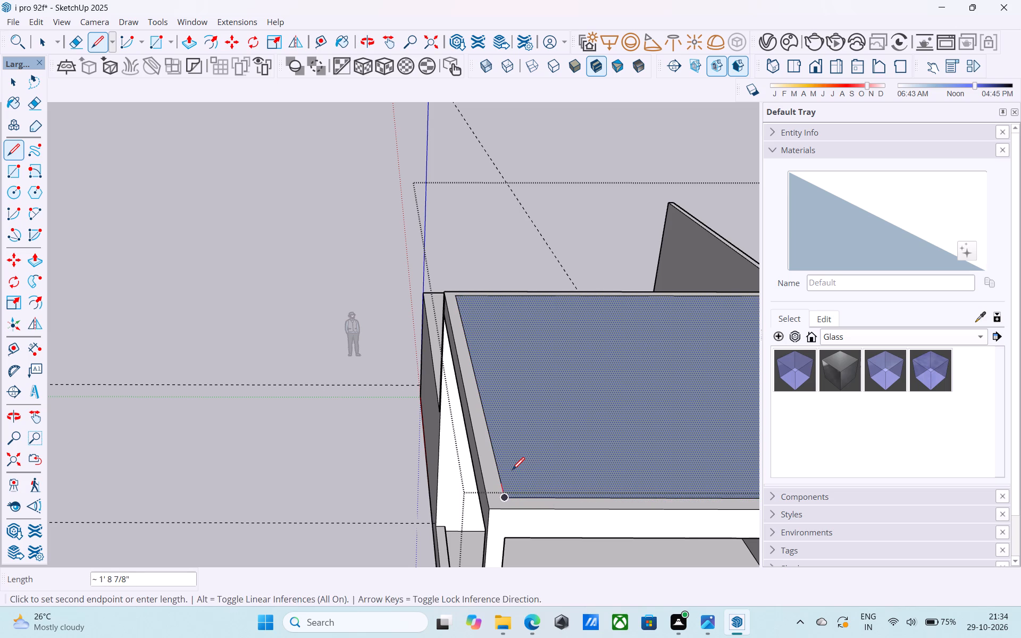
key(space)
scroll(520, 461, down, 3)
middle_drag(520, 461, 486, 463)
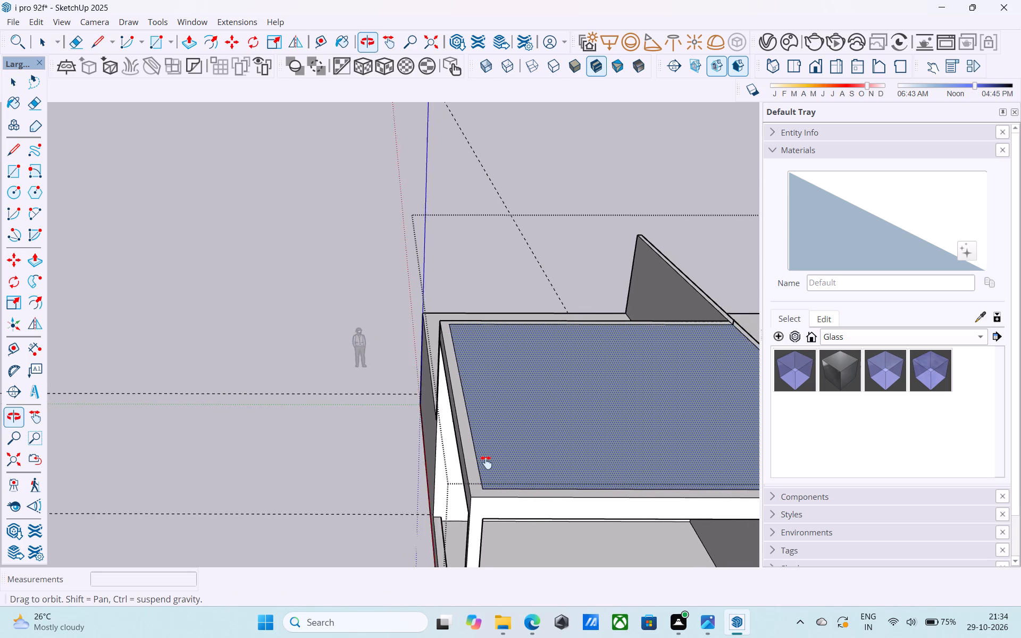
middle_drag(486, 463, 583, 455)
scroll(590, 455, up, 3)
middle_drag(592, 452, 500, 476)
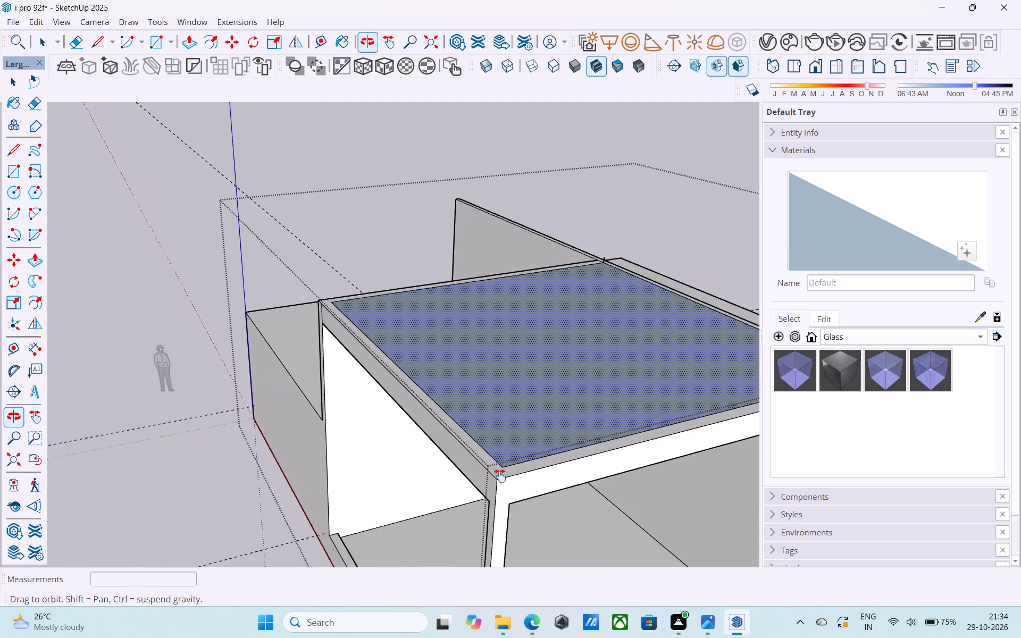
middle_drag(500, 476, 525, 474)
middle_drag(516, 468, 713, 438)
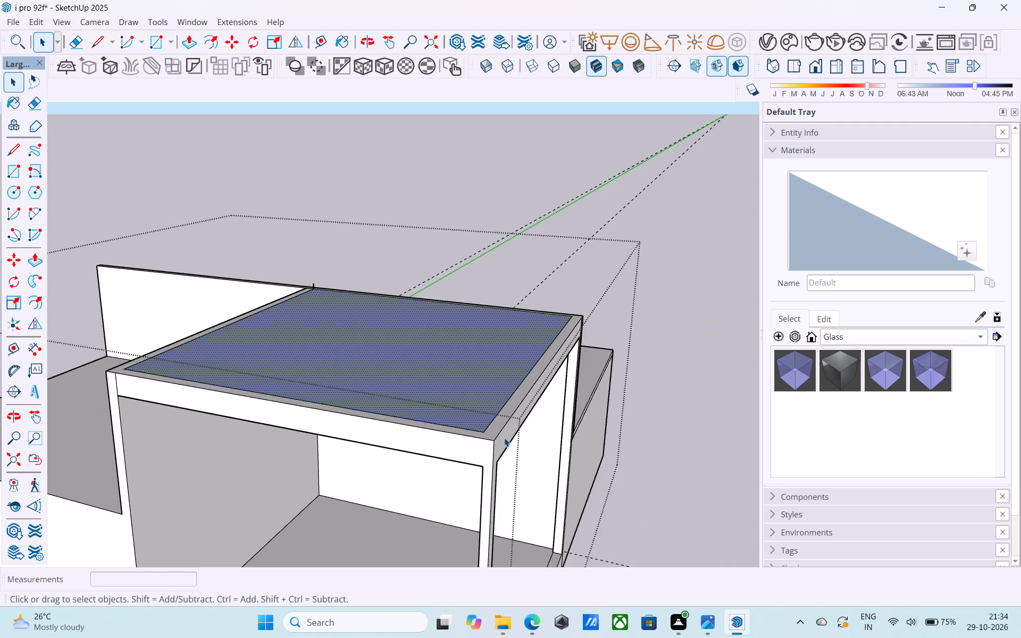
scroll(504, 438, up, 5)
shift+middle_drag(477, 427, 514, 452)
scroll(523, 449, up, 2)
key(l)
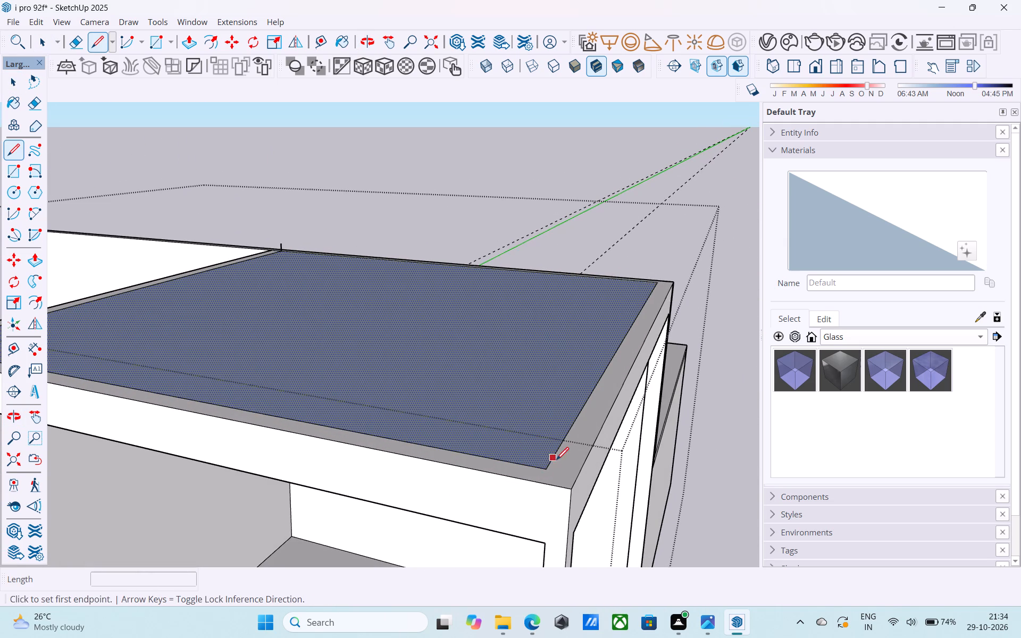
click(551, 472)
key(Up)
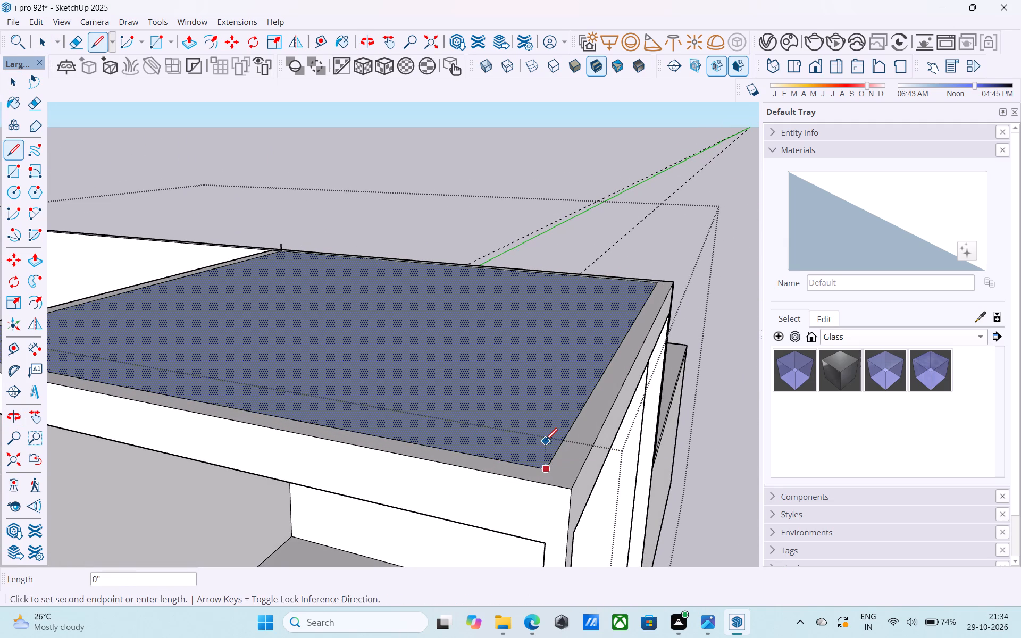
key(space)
Draw a 6" vertical line up from the roof face's corner diagonally opposite the first upright line.
scroll(542, 451, down, 3)
middle_drag(543, 454, 444, 407)
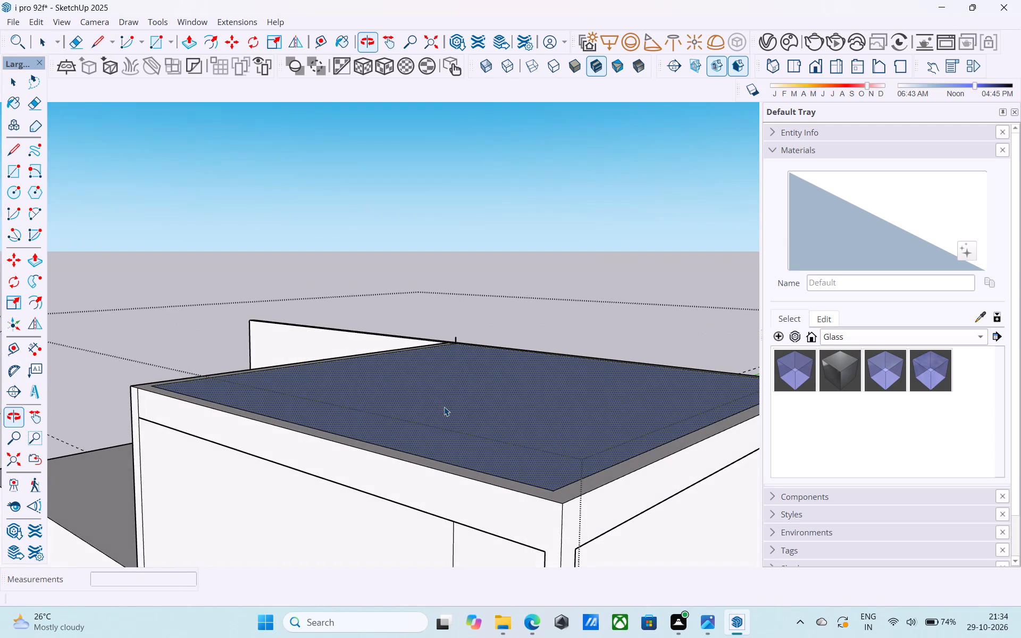
middle_drag(504, 463, 484, 407)
middle_drag(542, 475, 936, 474)
middle_drag(415, 494, 613, 544)
shift+middle_drag(627, 527, 575, 499)
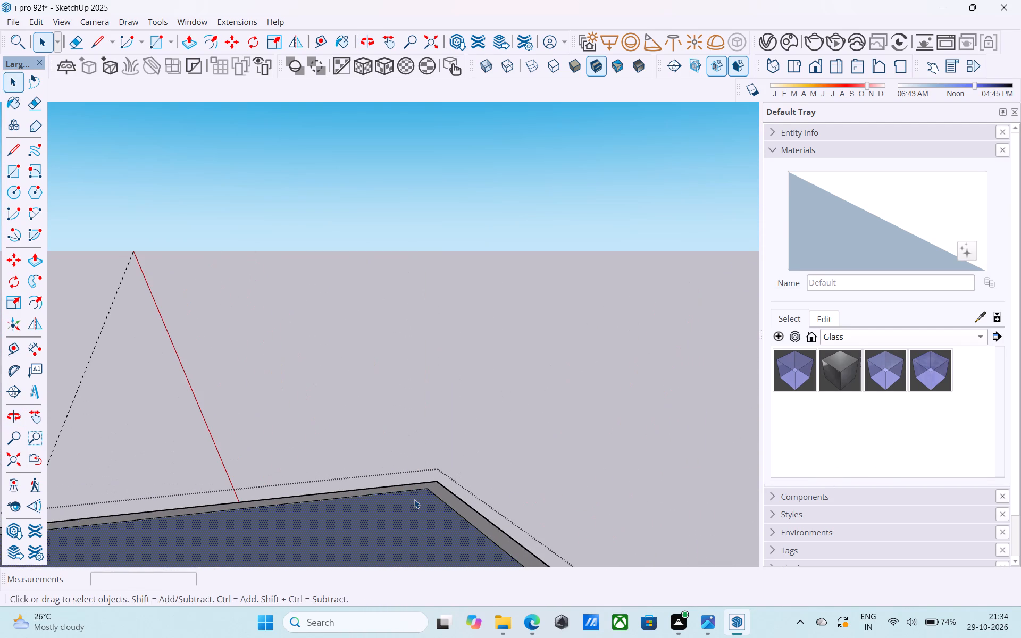
scroll(413, 499, up, 2)
key(l)
click(430, 490)
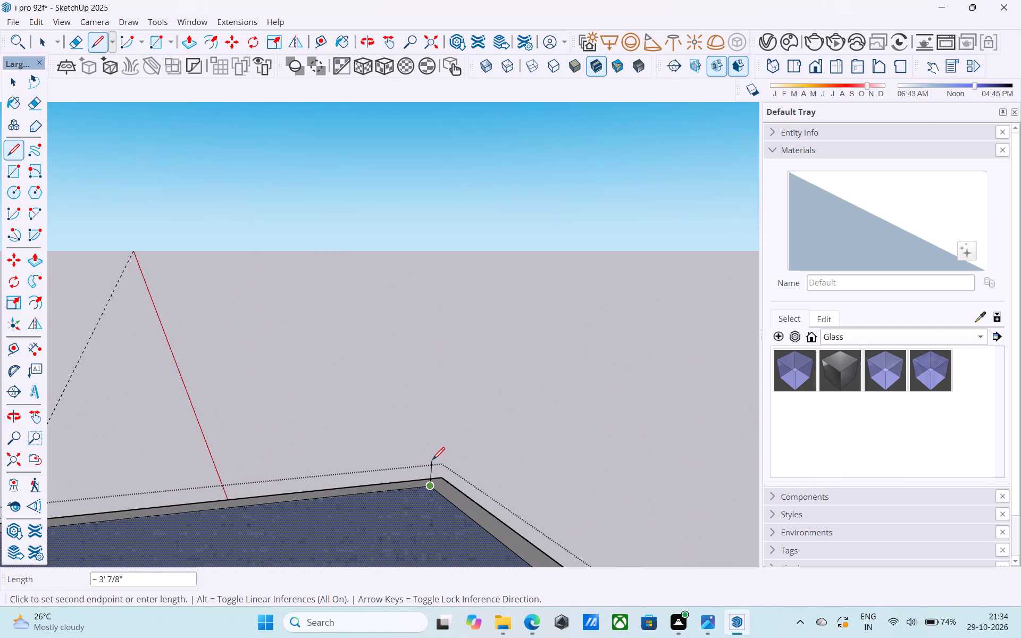
scroll(436, 448, down, 4)
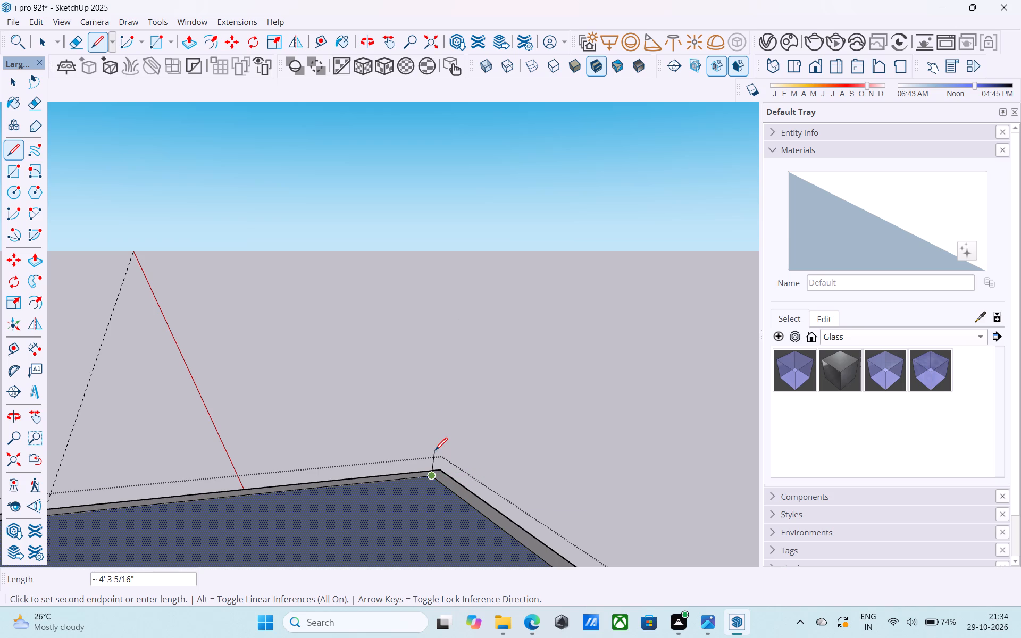
key(Up)
key(6)
key(shift+quotedbl)
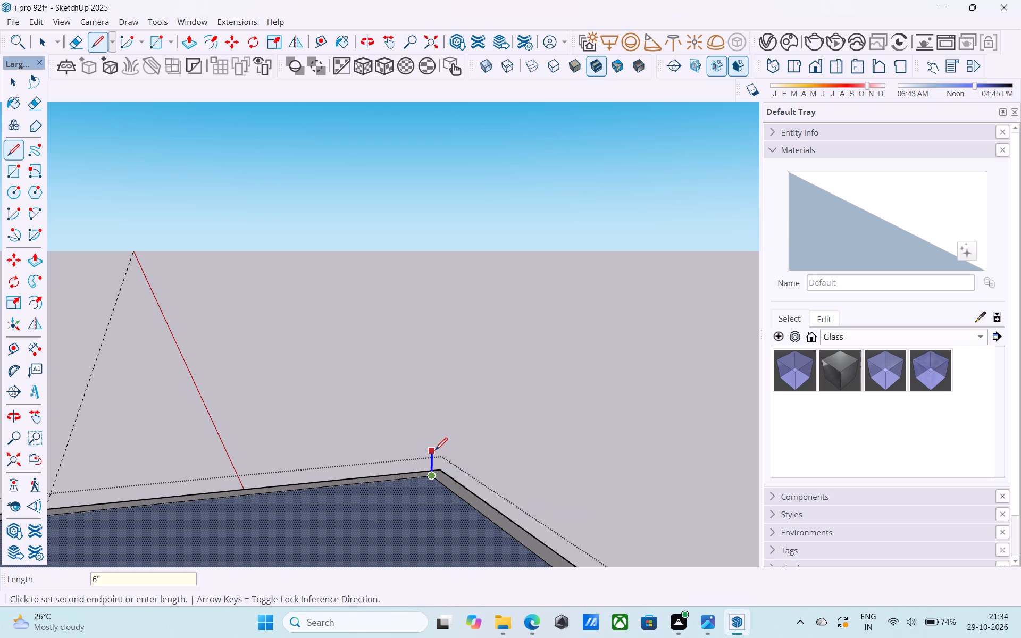
key(Return)
key(space)
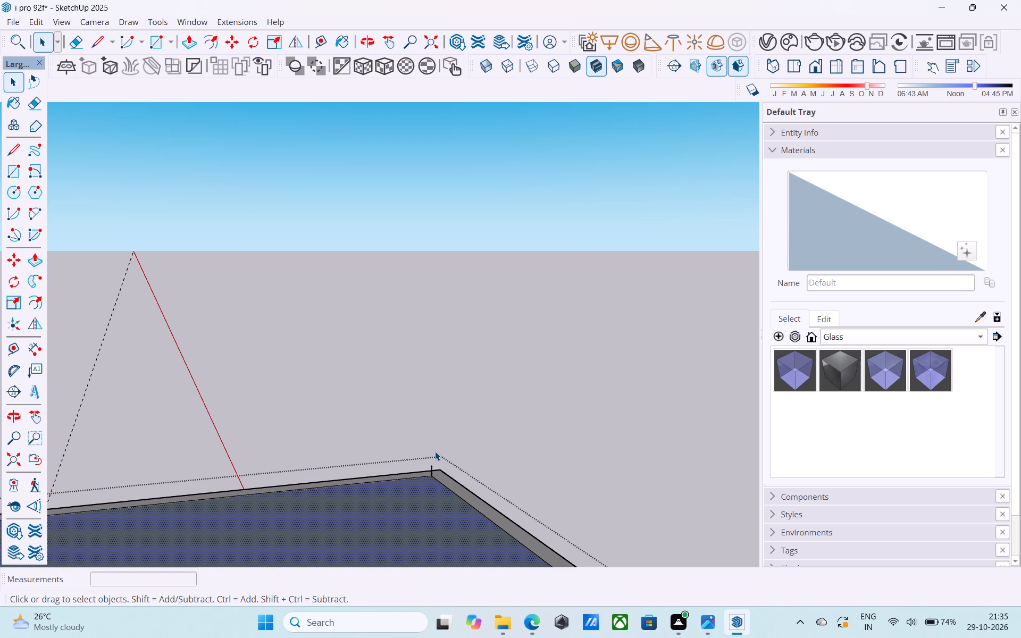
Draw a rectangle between the upper ends of the two 6" uprights to form a raised face above the roof.
key(r)
click(432, 466)
scroll(487, 358, down, 11)
middle_drag(222, 544, 268, 540)
scroll(269, 540, up, 2)
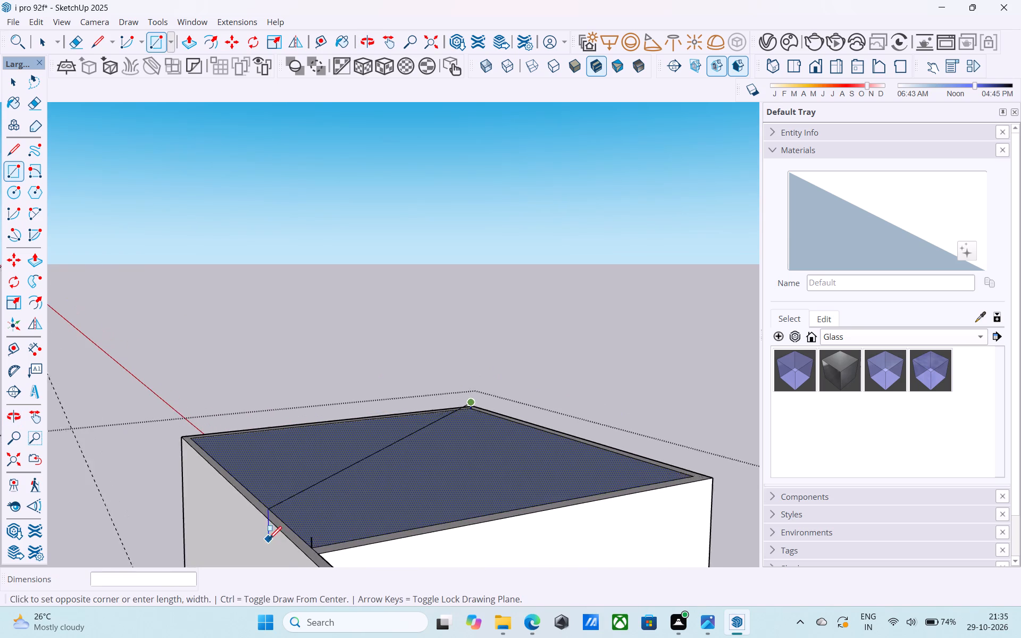
scroll(269, 540, up, 1)
click(321, 536)
Examine the raised roof face and the cube frame from all around, from above and from below.
scroll(345, 520, down, 4)
middle_drag(357, 534, 482, 541)
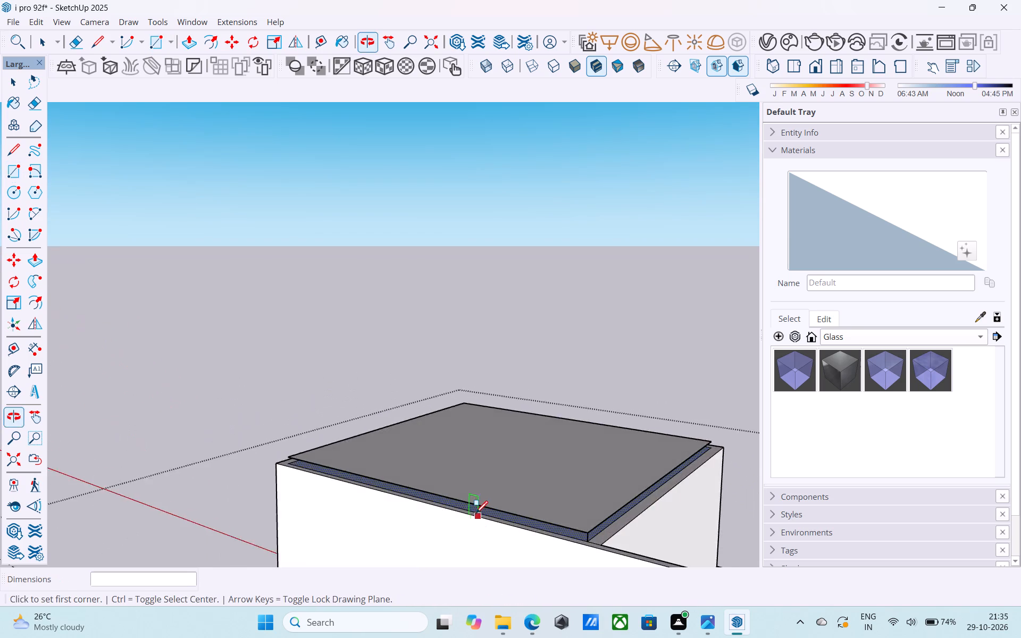
scroll(475, 515, down, 14)
middle_drag(462, 476, 197, 503)
middle_drag(406, 476, 0, 478)
scroll(195, 483, down, 4)
middle_drag(200, 485, 183, 466)
shift+middle_drag(409, 498, 82, 491)
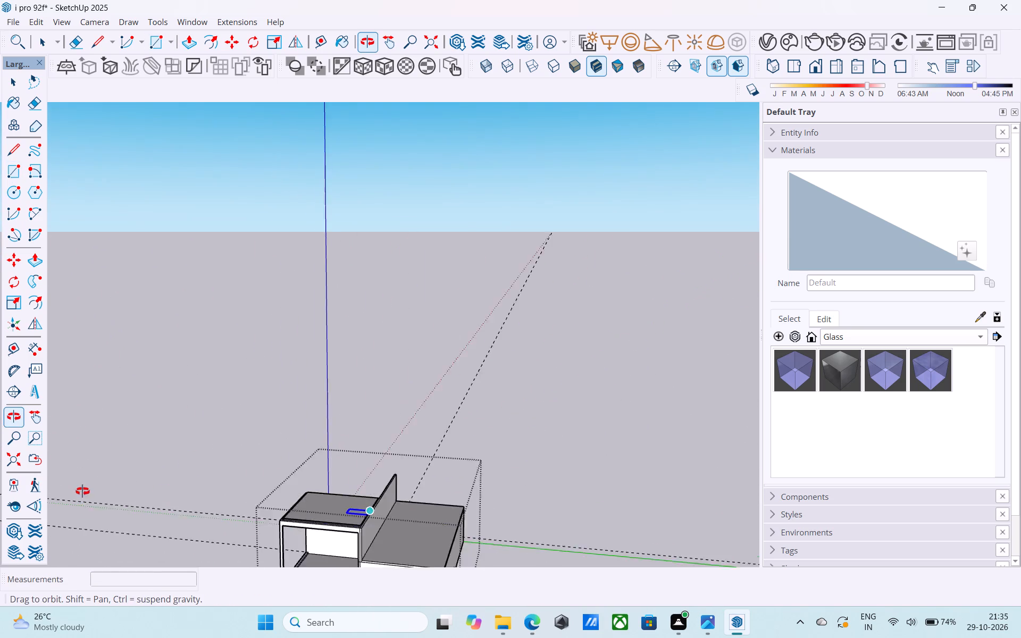
shift+middle_drag(82, 491, 510, 442)
scroll(501, 492, up, 5)
middle_drag(493, 500, 501, 478)
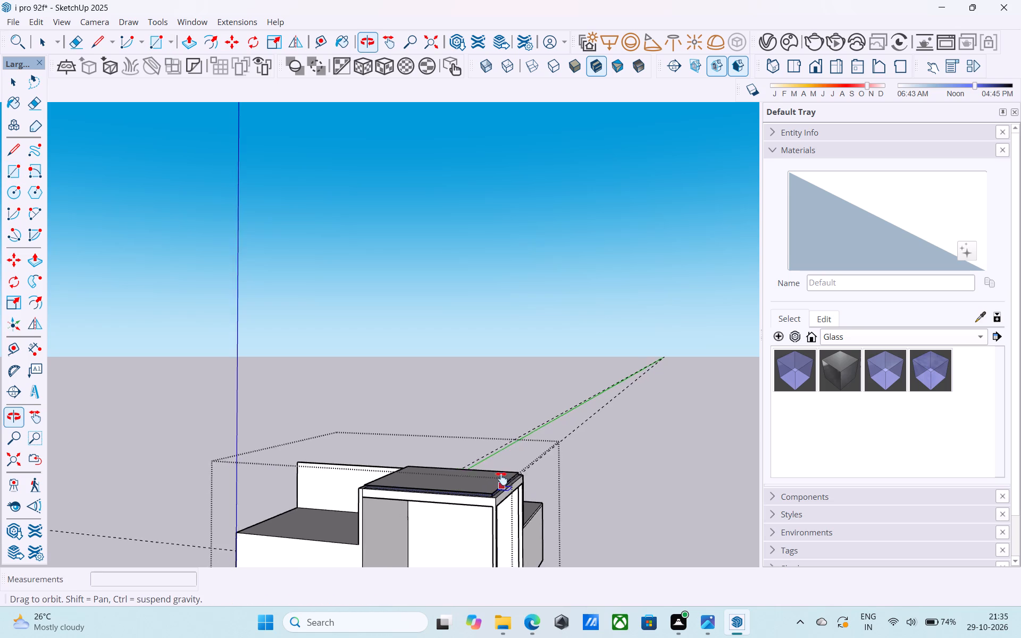
middle_drag(501, 478, 508, 376)
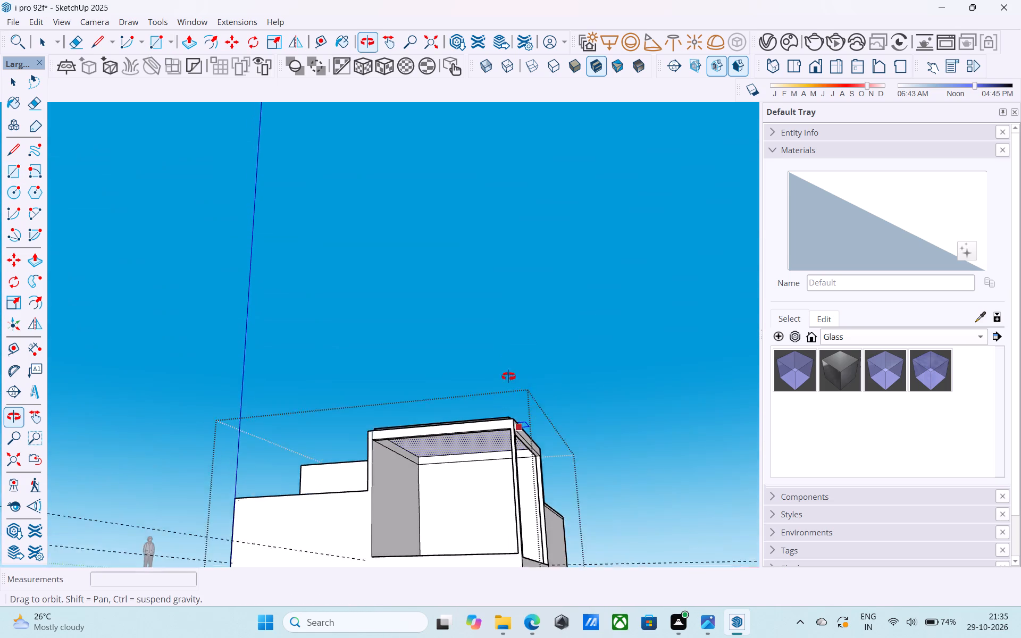
middle_drag(508, 376, 509, 510)
scroll(385, 498, up, 9)
key(space)
middle_drag(400, 491, 458, 493)
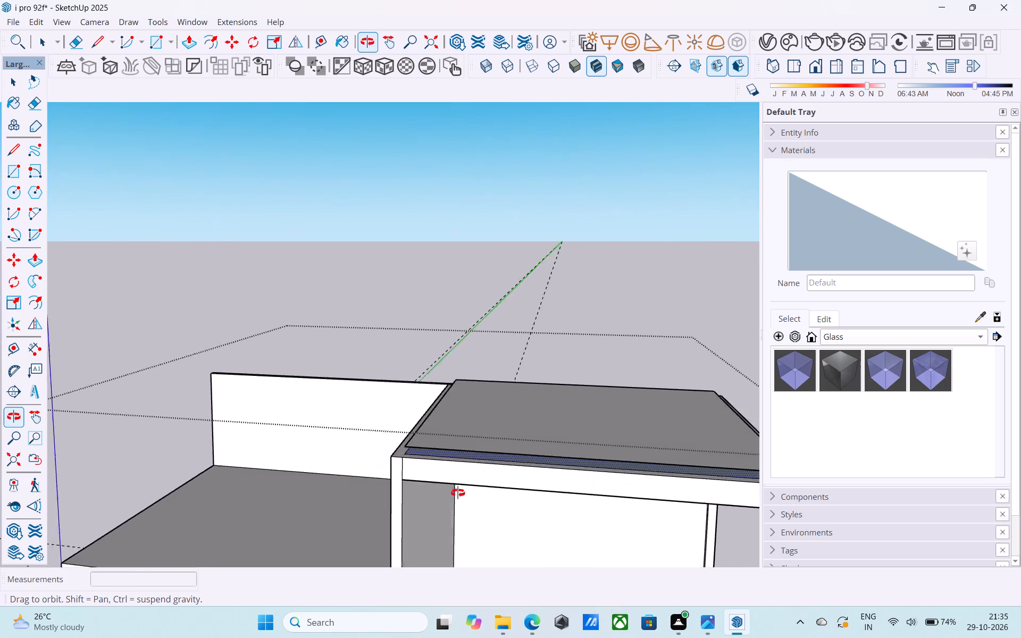
Draw a 6" vertical line joining the roof face and raised face at the front corner beside the lower terrace.
middle_drag(458, 493, 475, 497)
key(l)
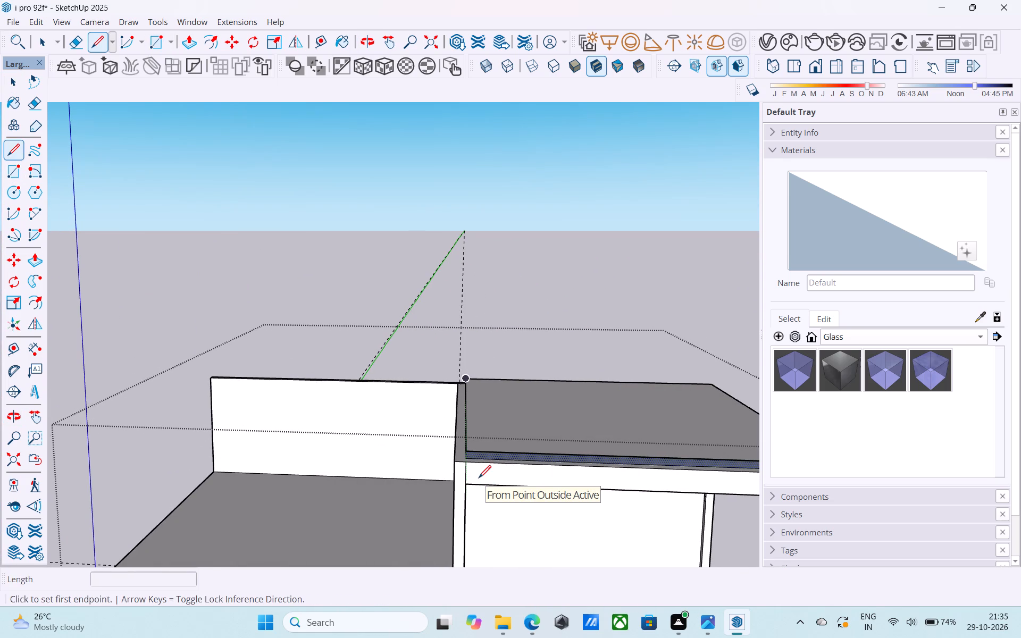
scroll(472, 473, up, 4)
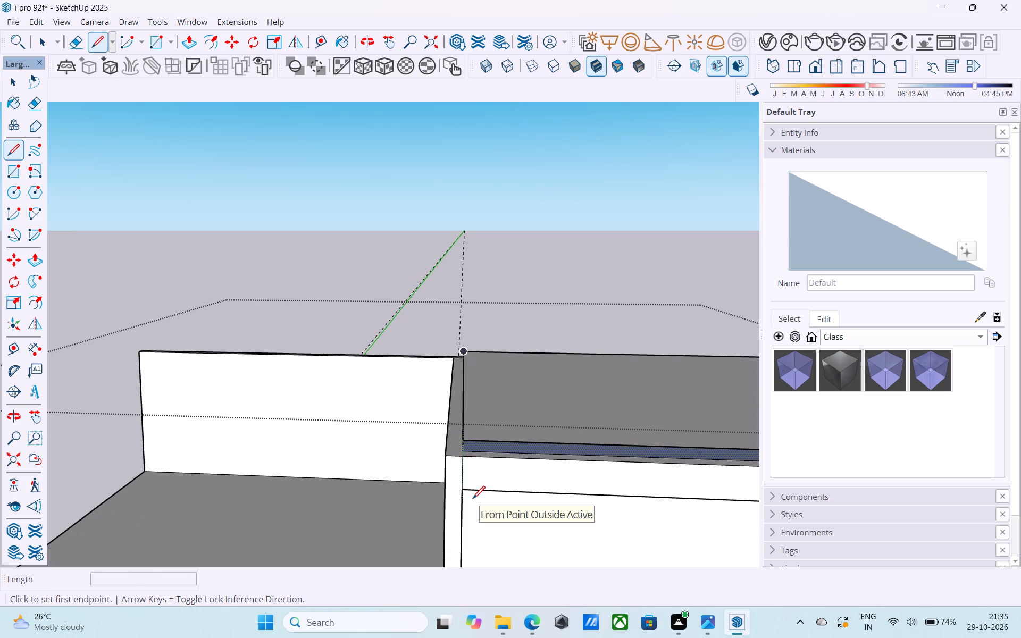
scroll(473, 500, up, 5)
middle_drag(458, 480, 465, 480)
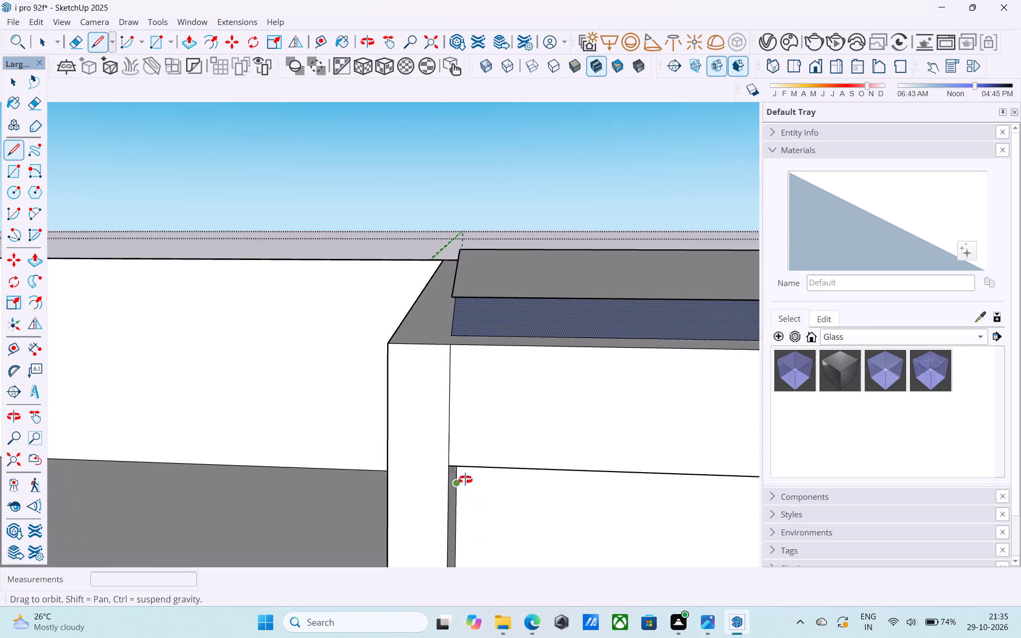
middle_drag(465, 480, 497, 482)
scroll(302, 440, down, 10)
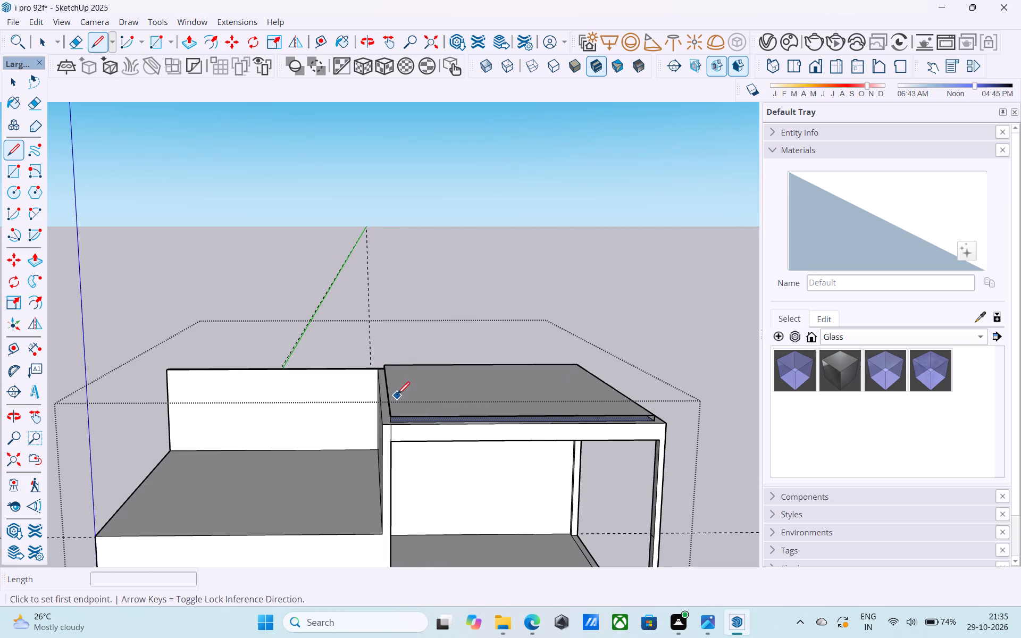
middle_drag(397, 396, 400, 410)
middle_drag(417, 427, 424, 433)
scroll(422, 446, up, 10)
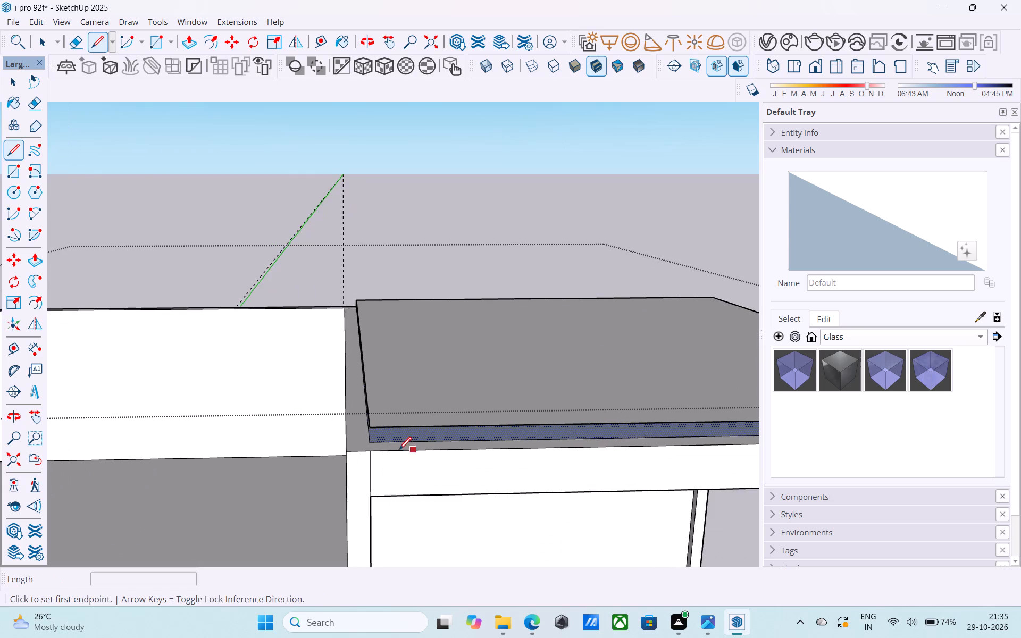
middle_drag(379, 447, 461, 450)
scroll(374, 467, up, 2)
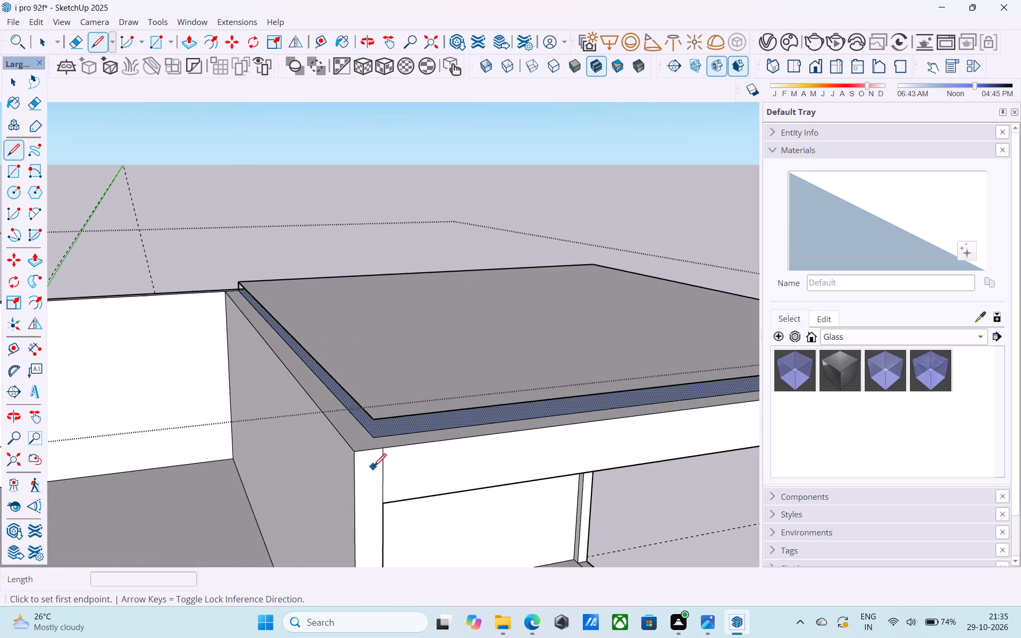
scroll(374, 467, up, 2)
click(376, 431)
click(375, 408)
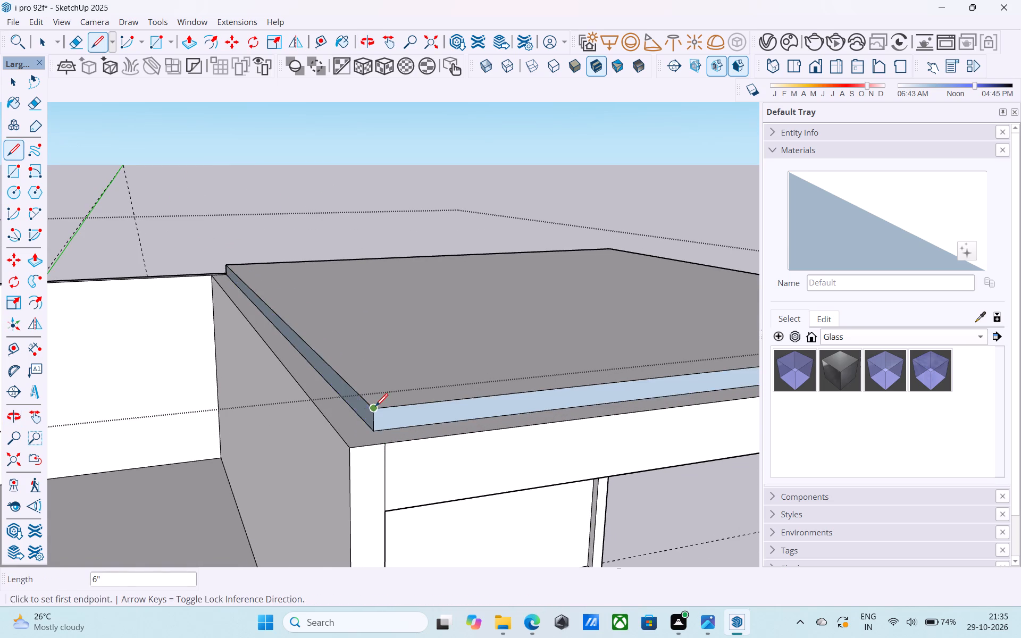
Reverse the two newly closed slab side faces that meet at the terrace-side front corner.
scroll(291, 408, down, 6)
middle_drag(290, 409, 308, 423)
key(space)
scroll(362, 428, up, 8)
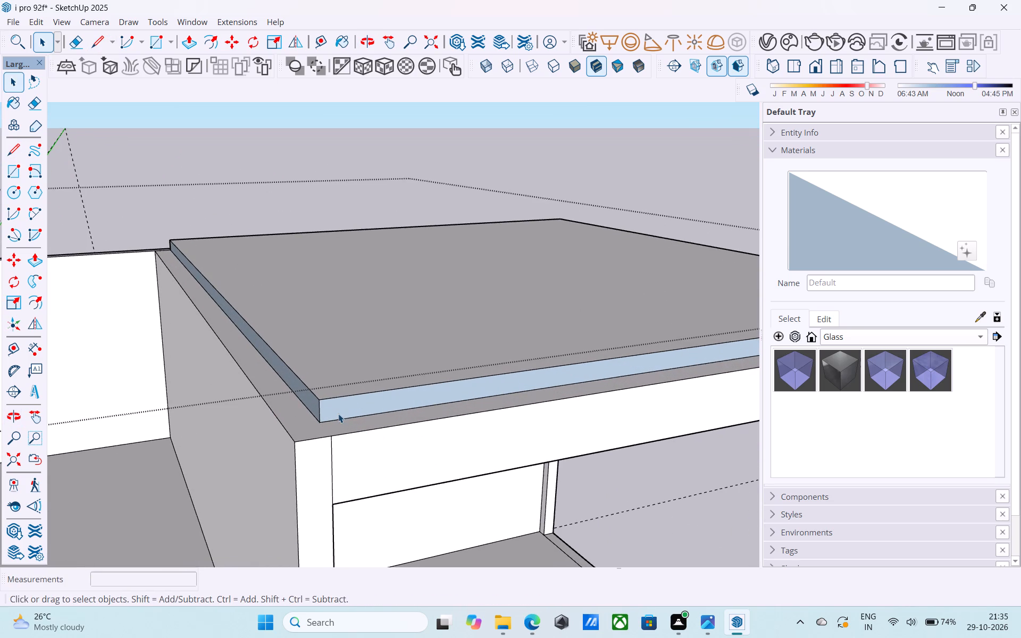
click(338, 414)
right_click(338, 414)
click(373, 271)
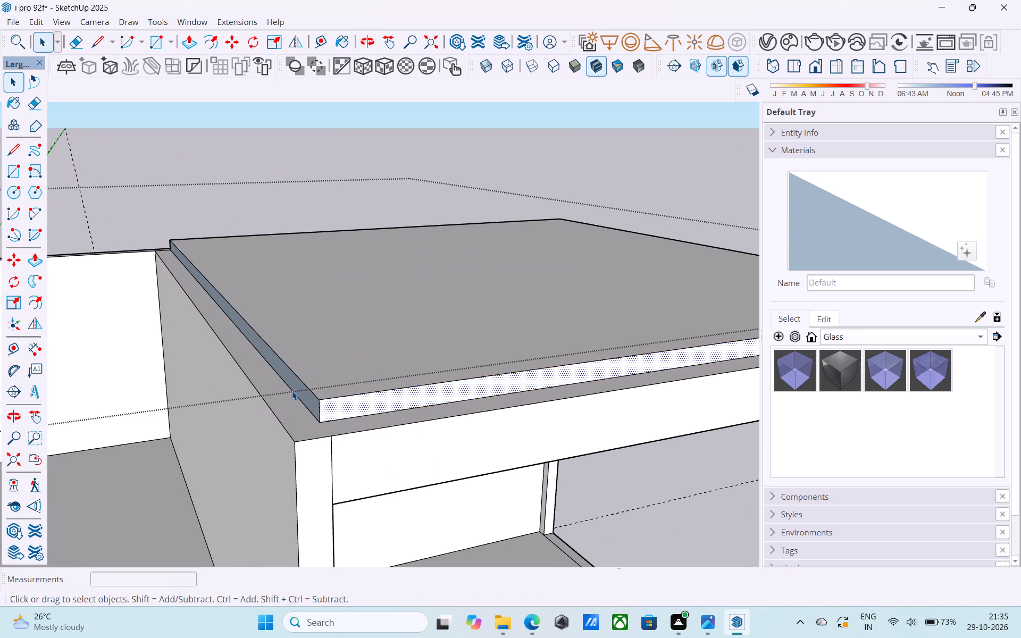
middle_drag(292, 392, 351, 389)
click(333, 401)
right_click(332, 401)
click(369, 259)
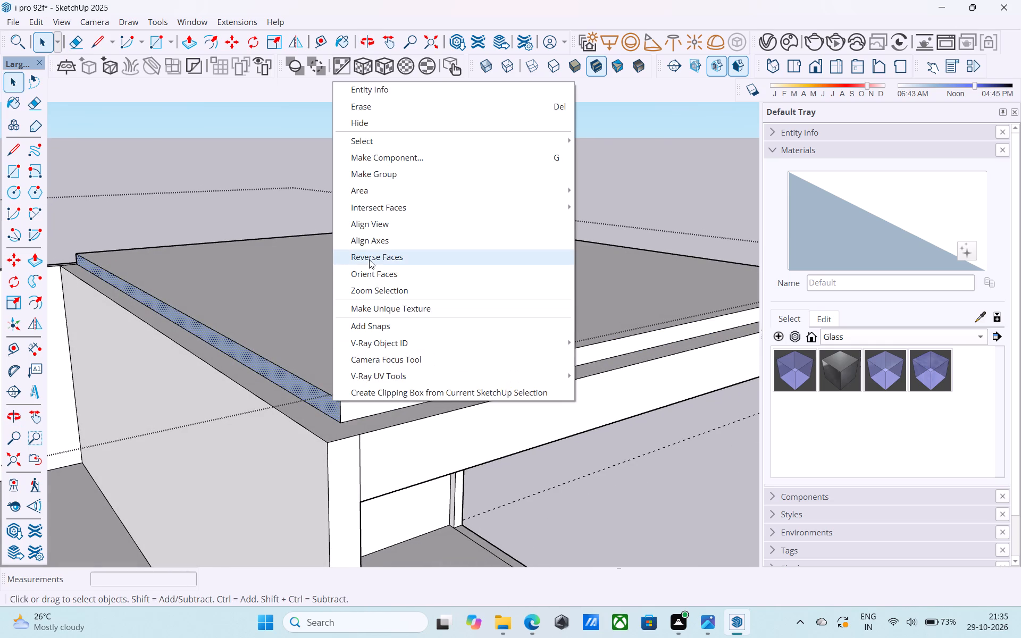
Draw a 6" vertical line closing the slab at the front corner in line with the projecting wall.
scroll(364, 474, down, 12)
middle_drag(459, 424, 178, 420)
middle_drag(356, 414, 171, 450)
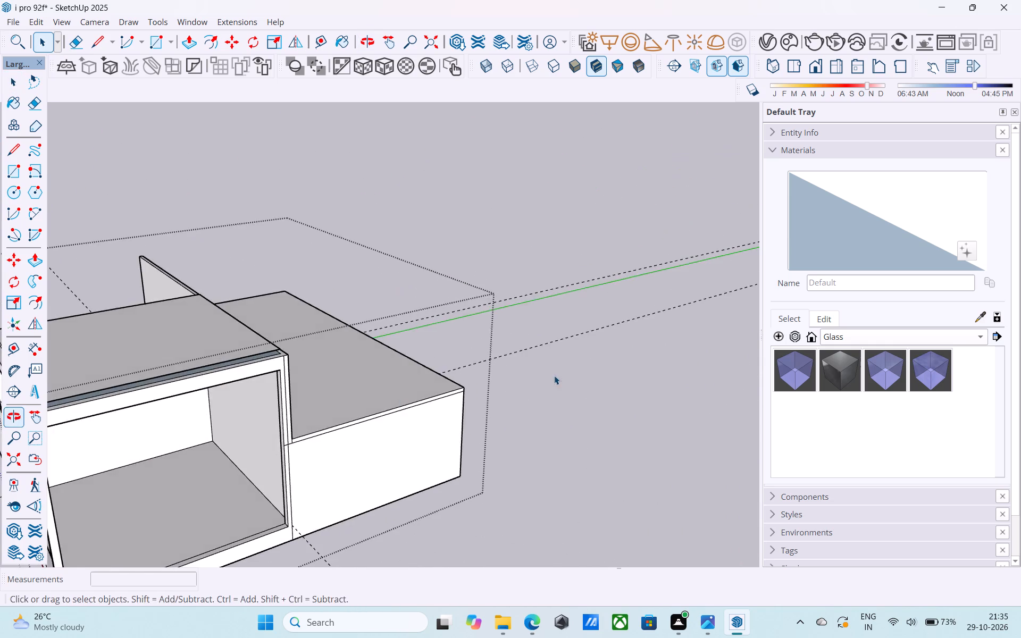
scroll(556, 382, down, 3)
middle_drag(489, 413, 383, 413)
scroll(232, 372, up, 13)
key(l)
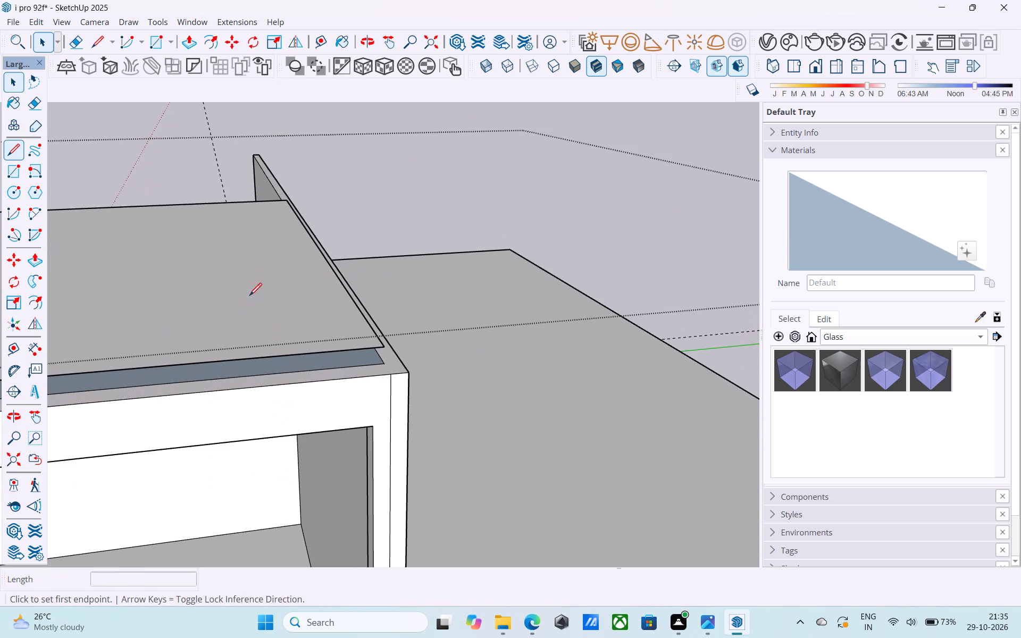
scroll(283, 314, down, 2)
middle_drag(284, 317, 339, 359)
scroll(444, 412, up, 7)
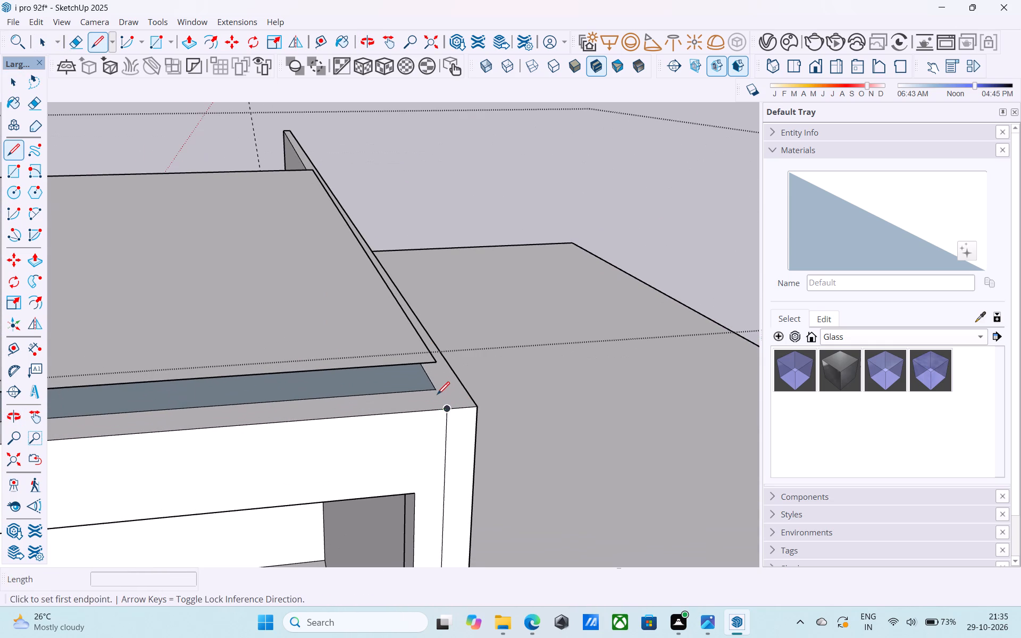
click(434, 391)
click(439, 358)
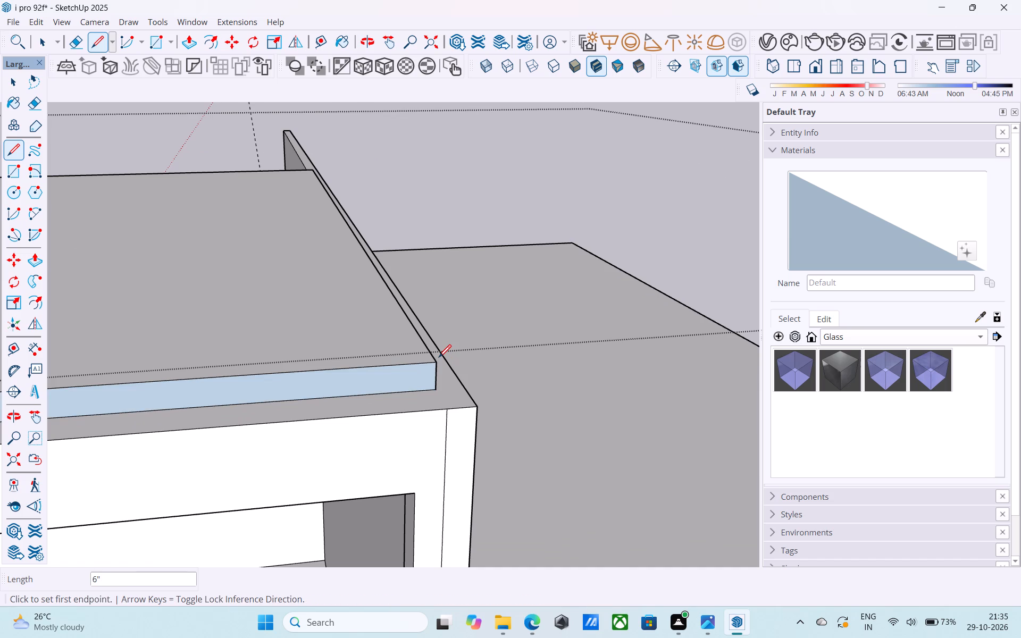
key(space)
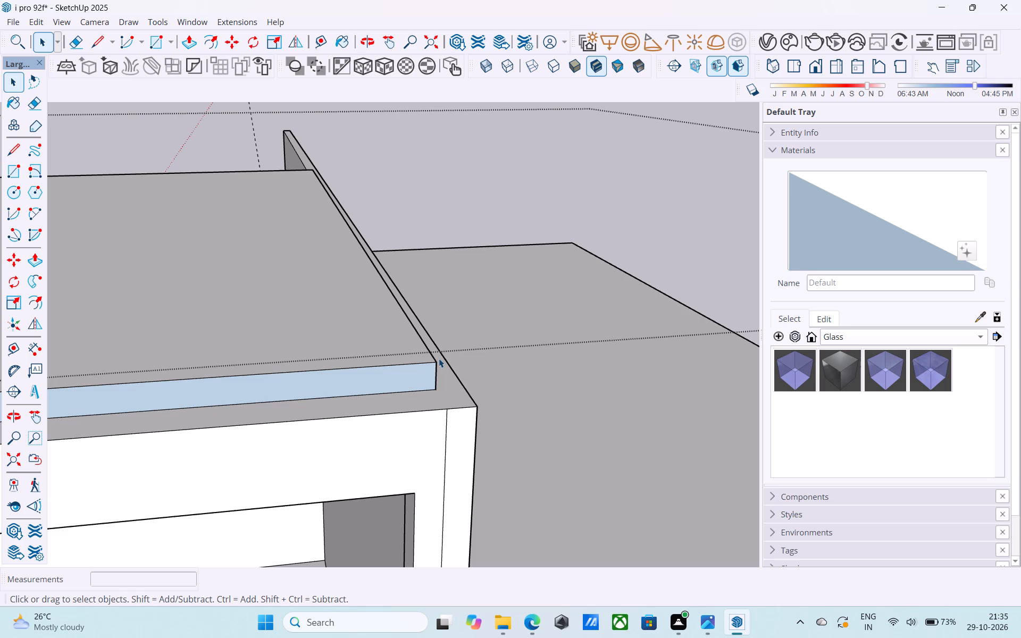
Reverse the slab's side face above the cube's open front so its white side faces outward.
scroll(439, 358, down, 4)
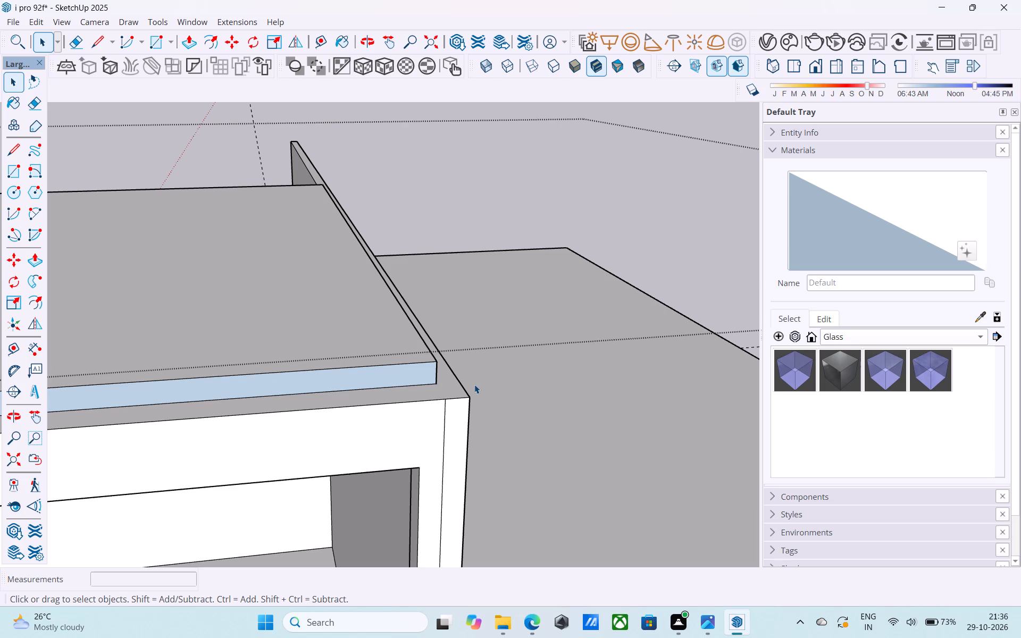
scroll(554, 396, down, 2)
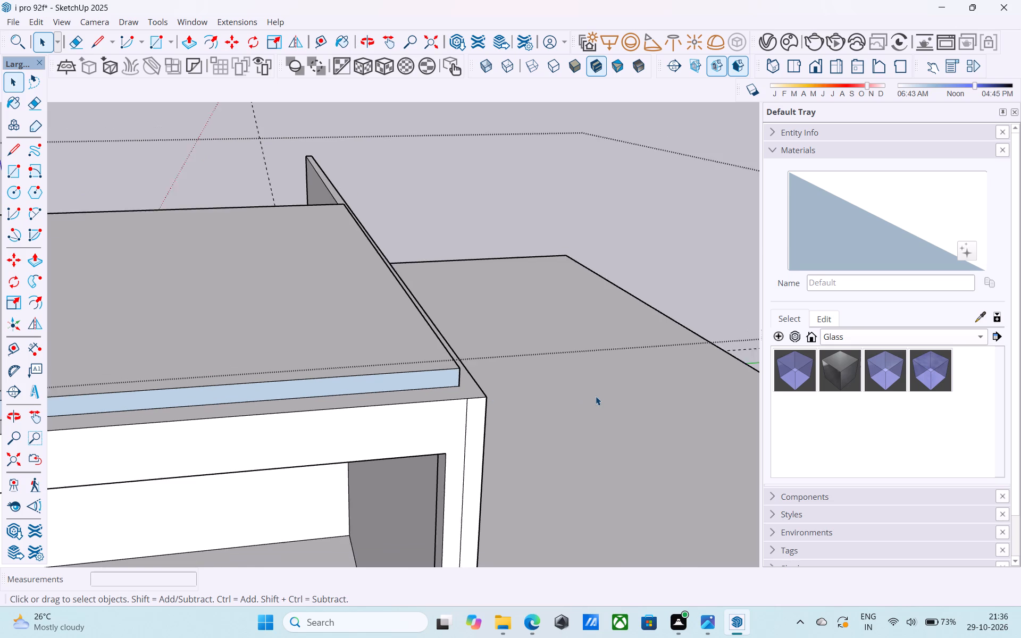
scroll(596, 396, down, 4)
middle_click(599, 399)
scroll(599, 399, down, 4)
middle_drag(491, 450, 645, 462)
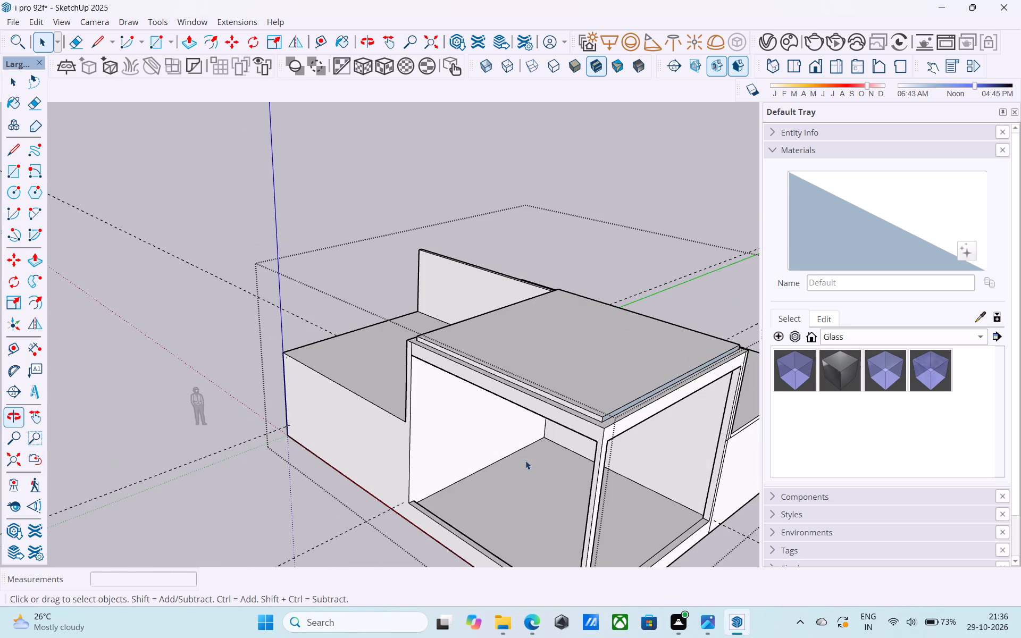
scroll(652, 413, up, 19)
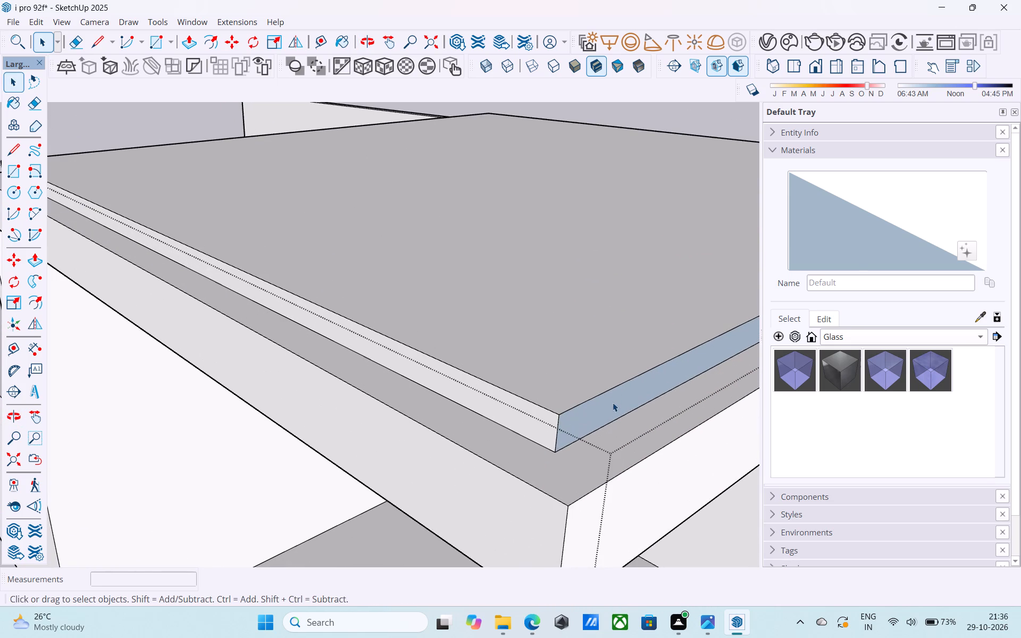
click(613, 402)
right_click(613, 402)
click(682, 257)
Reverse the slab's side face that runs along the projecting wall so its white side faces outward.
scroll(645, 297, down, 14)
middle_drag(514, 392, 455, 405)
scroll(458, 411, up, 1)
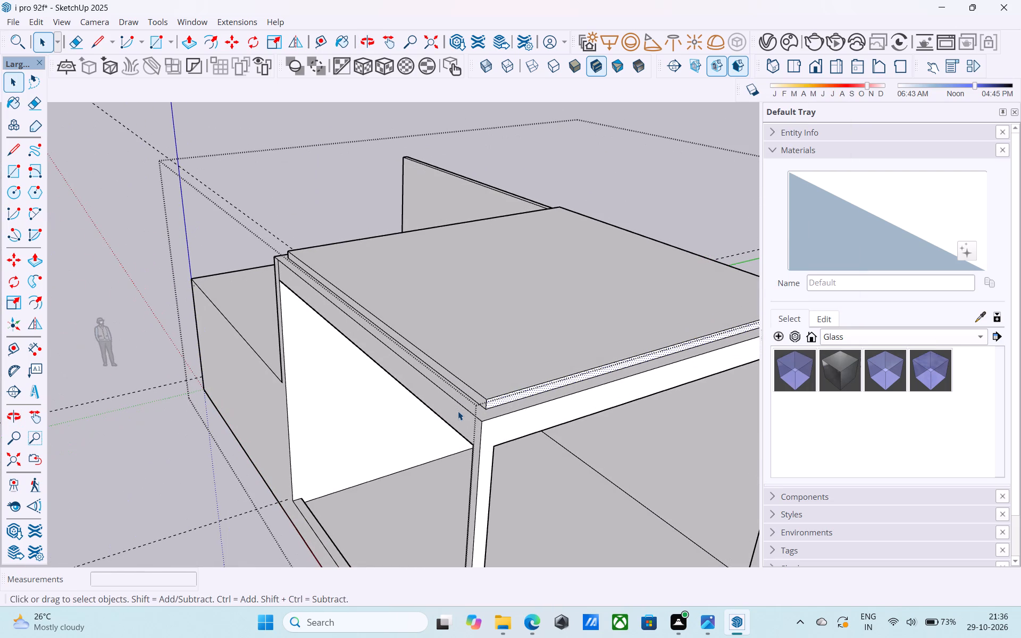
scroll(601, 441, down, 5)
middle_drag(626, 450, 320, 409)
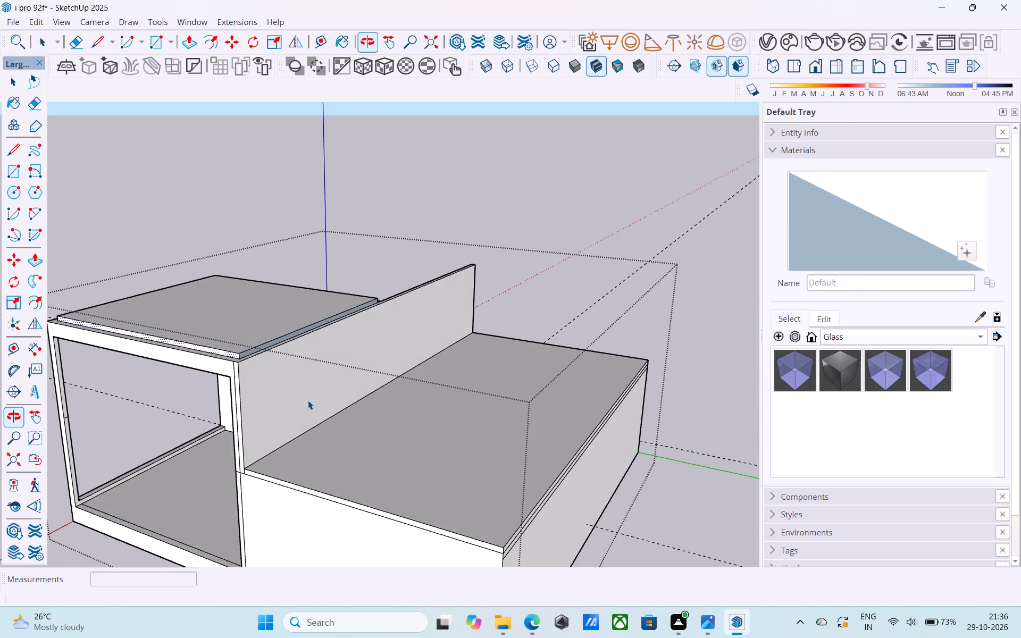
scroll(213, 349, up, 11)
click(305, 353)
right_click(305, 353)
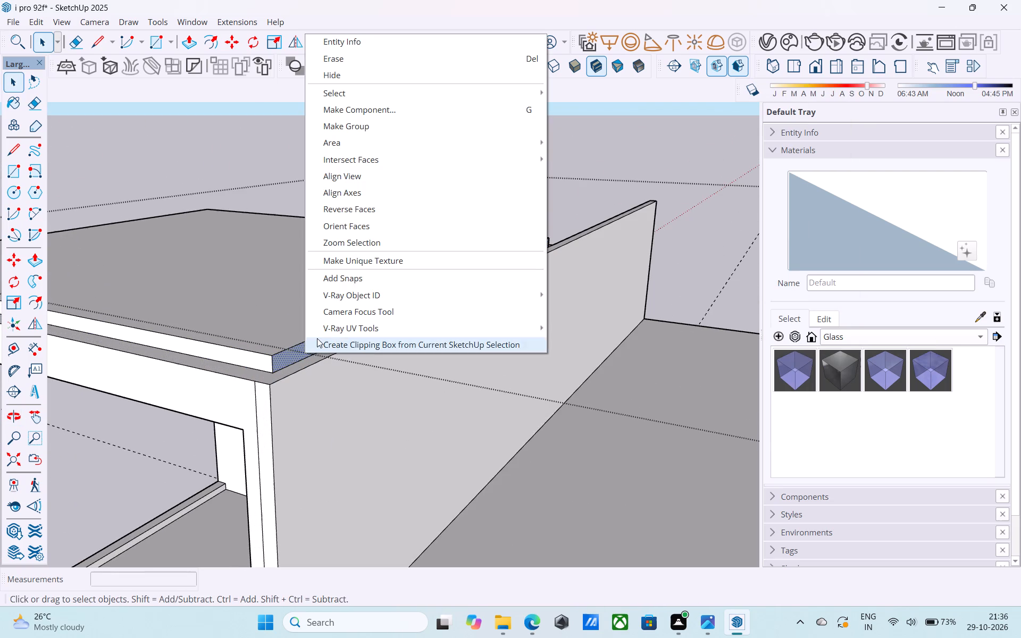
drag(380, 217, 380, 211)
Push/Pull the slab's front side face out until it is flush with the cube frame's front.
scroll(572, 335, down, 2)
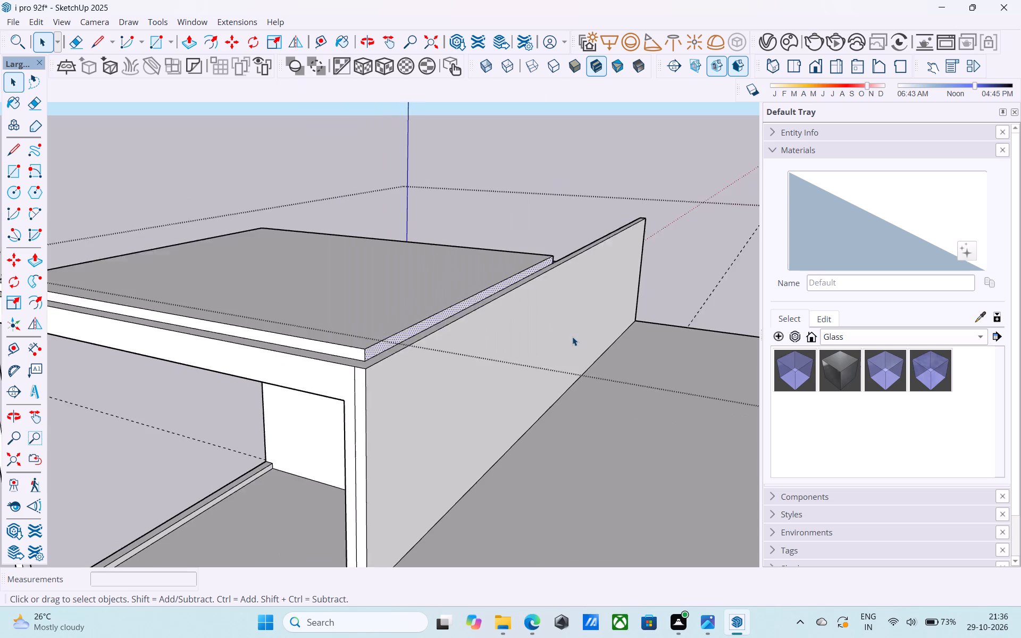
scroll(572, 337, down, 3)
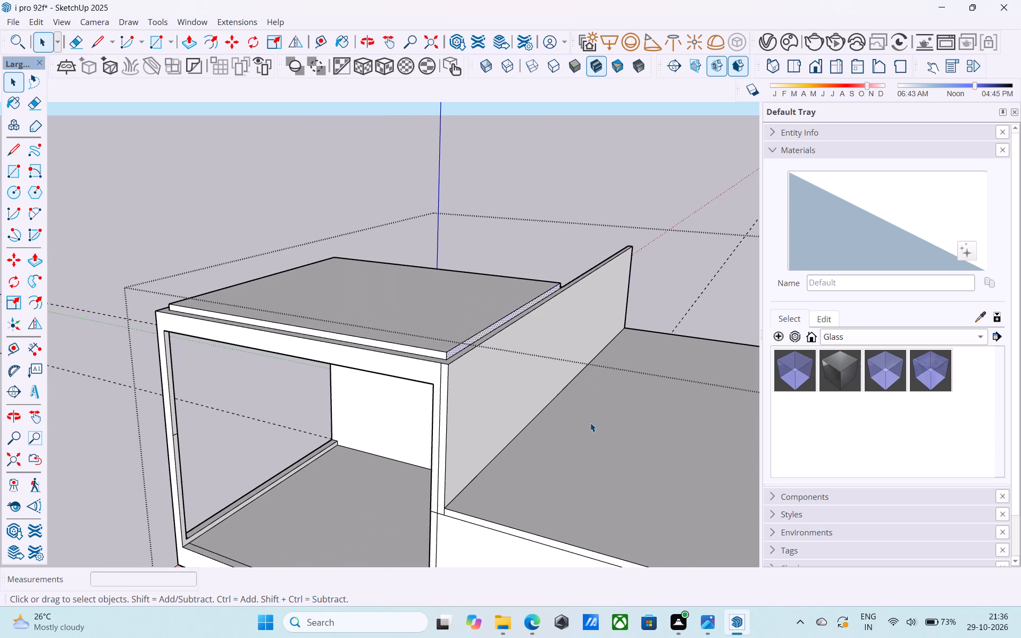
scroll(590, 423, down, 2)
middle_drag(590, 423, 670, 409)
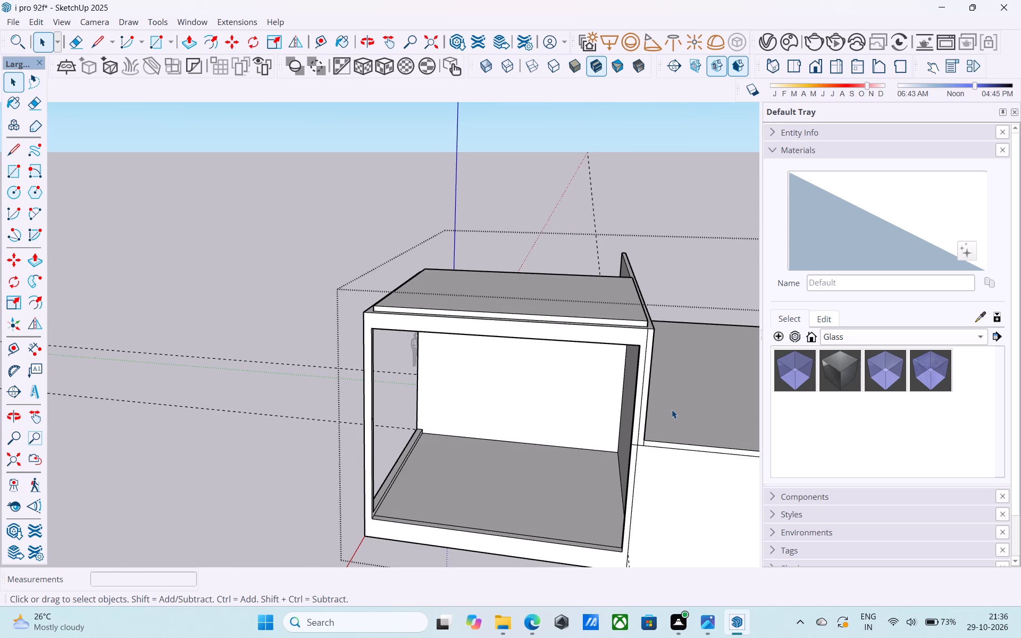
scroll(672, 409, down, 4)
middle_drag(616, 413, 679, 413)
scroll(606, 349, up, 12)
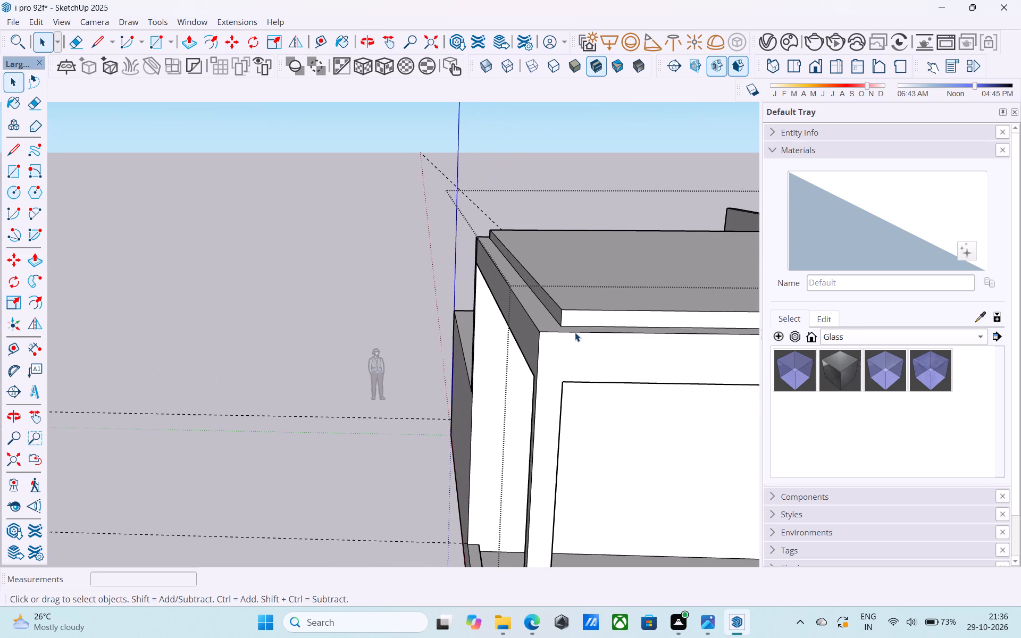
click(579, 322)
key(p)
click(580, 318)
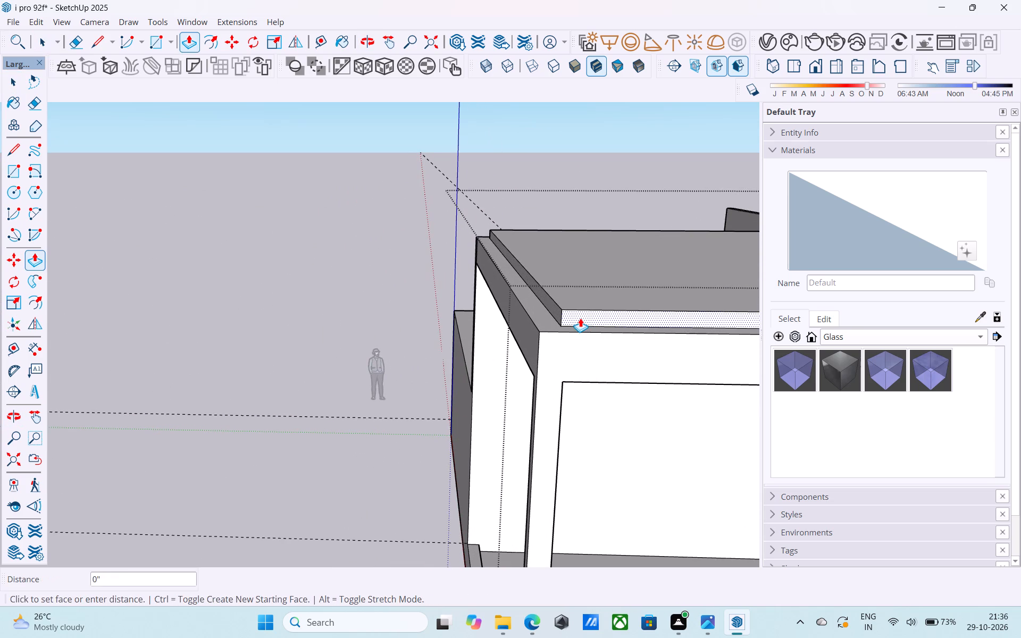
click(585, 346)
click(583, 344)
click(540, 347)
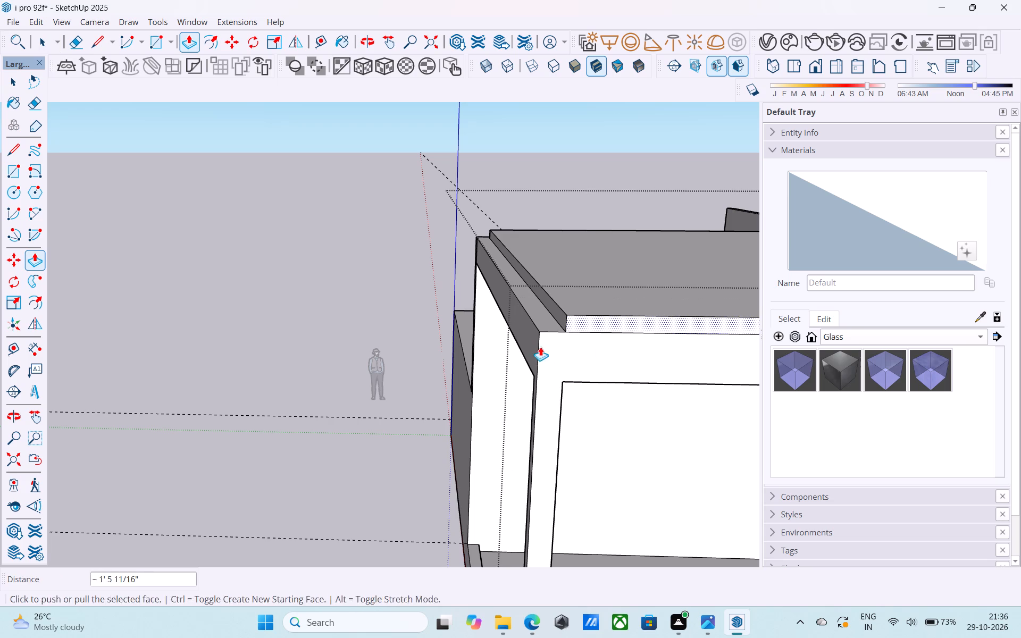
key(space)
Push/Pull the adjacent slab side face above the other open cube side out flush with the frame.
middle_drag(547, 314, 675, 328)
scroll(506, 310, up, 4)
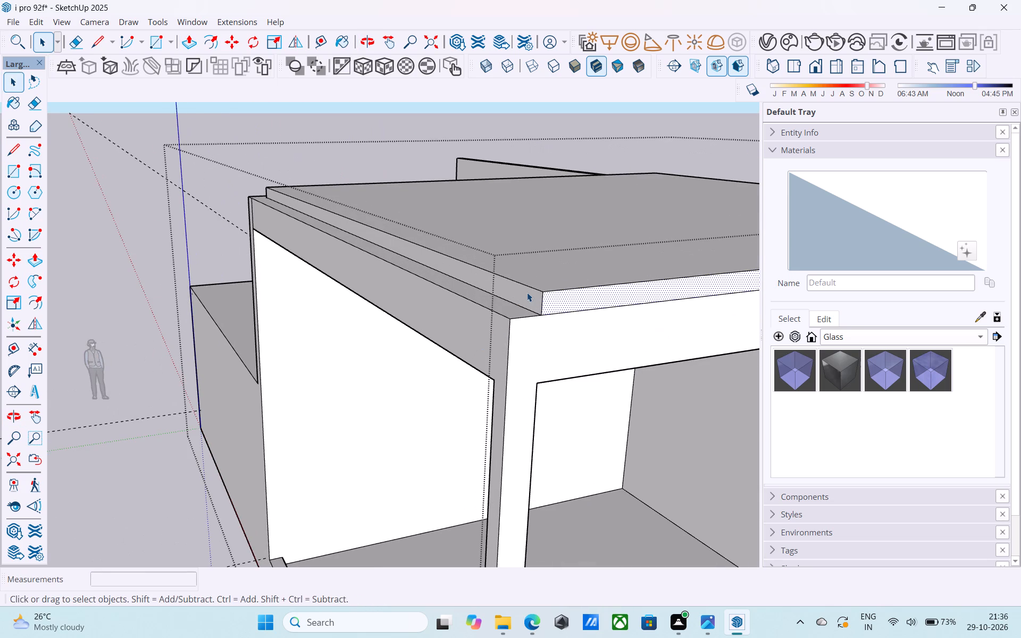
click(527, 292)
key(p)
click(526, 293)
click(508, 323)
key(space)
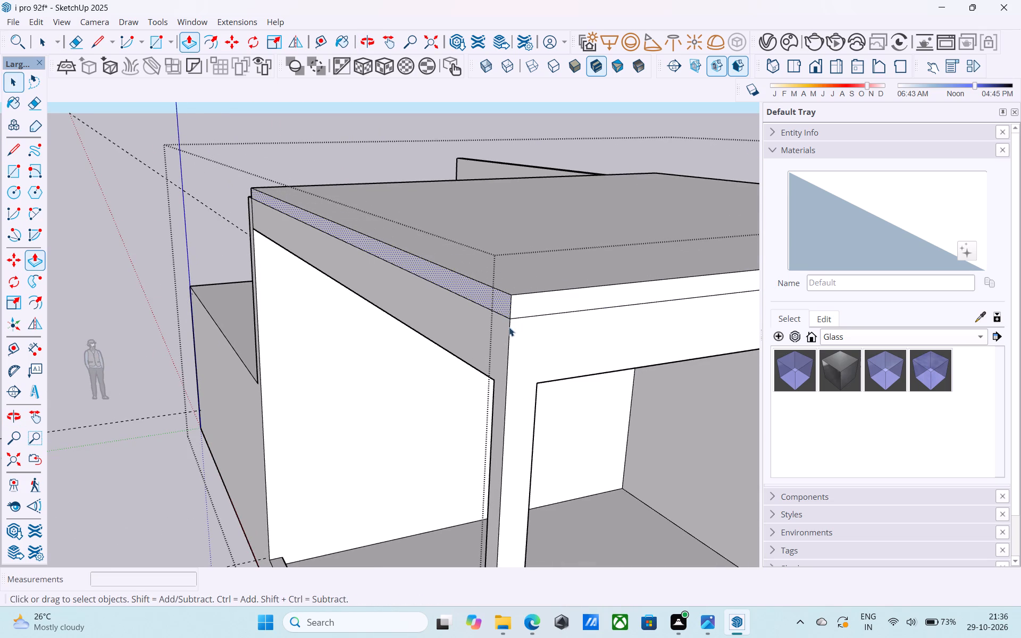
Push/Pull the slab's side face along the projecting wall out flush with that wall.
scroll(538, 376, down, 6)
middle_drag(538, 376, 430, 365)
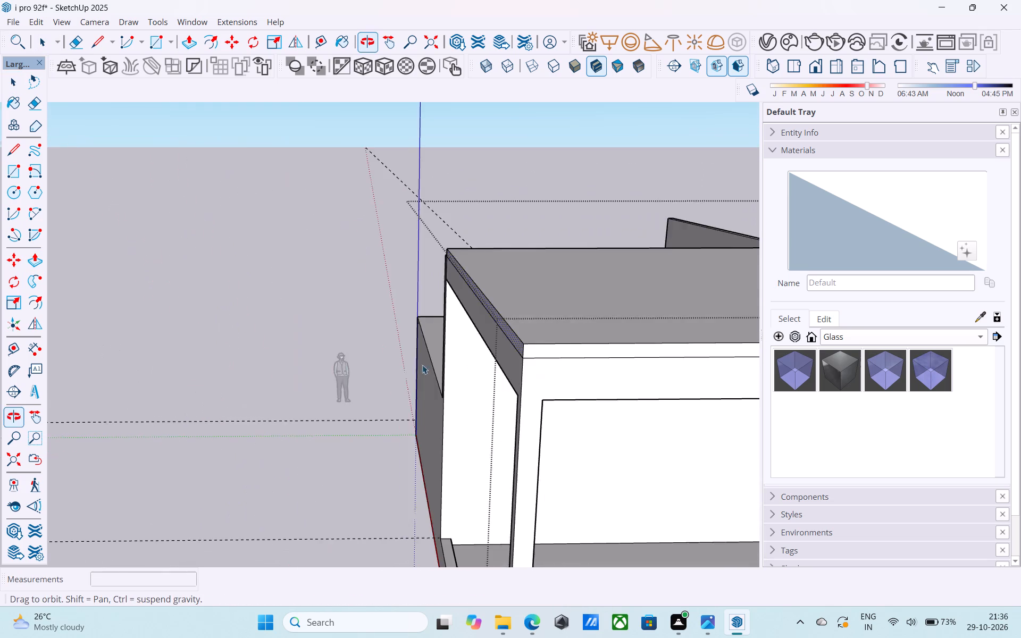
scroll(414, 362, down, 8)
middle_drag(601, 347, 367, 348)
scroll(319, 376, up, 10)
click(242, 370)
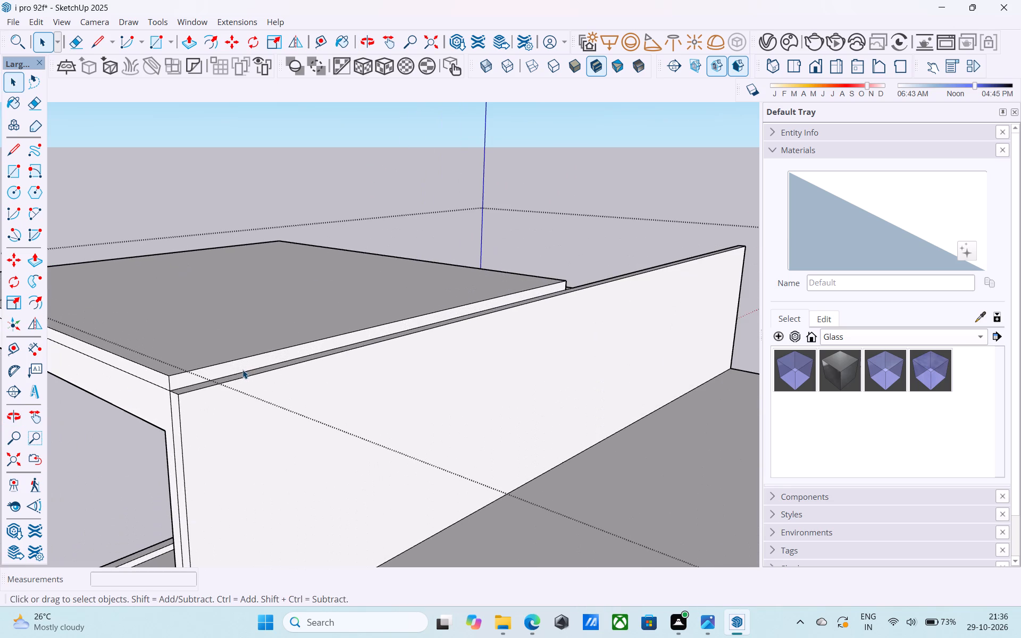
key(p)
click(242, 370)
click(244, 388)
key(space)
Push/Pull the slab's remaining recessed side face, above the other projecting wall, 9" out flush with that wall.
scroll(505, 354, down, 4)
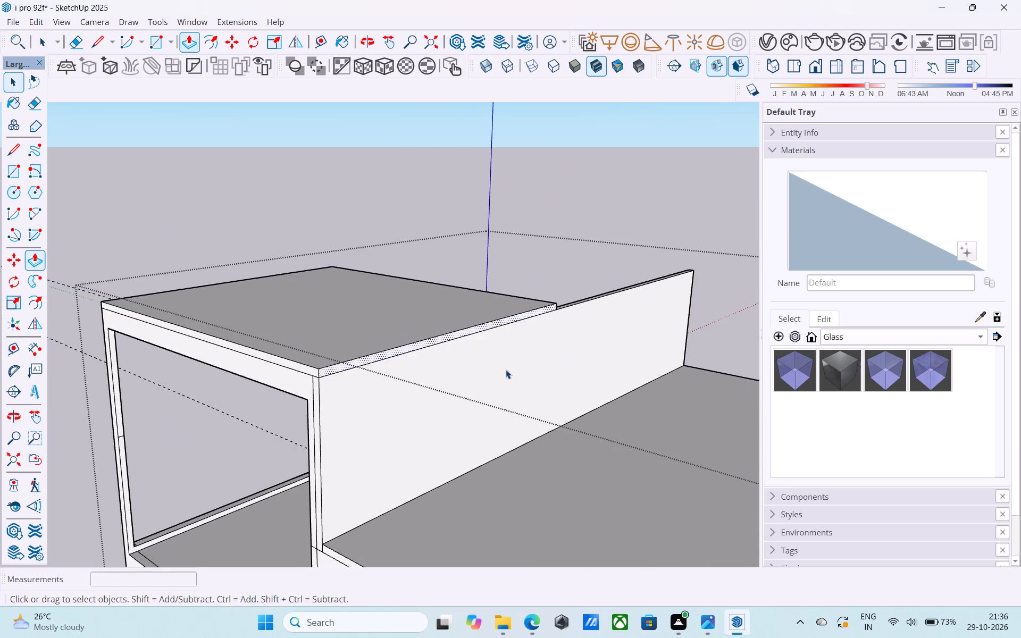
middle_drag(506, 370, 1020, 414)
middle_drag(539, 394, 821, 390)
scroll(547, 273, up, 10)
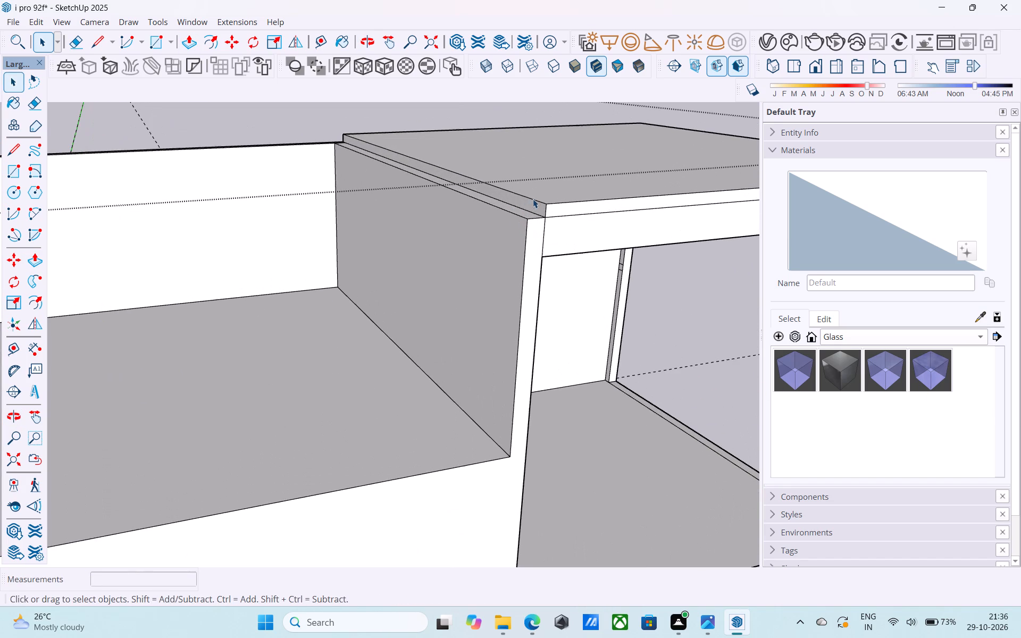
click(532, 202)
click(532, 203)
scroll(531, 206, up, 5)
click(531, 206)
key(p)
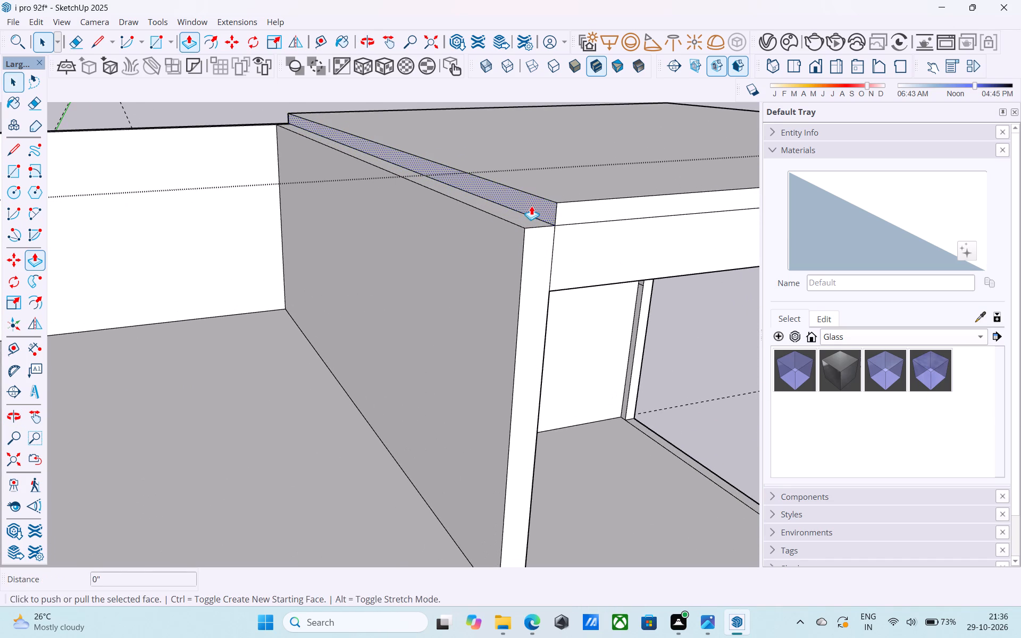
click(531, 206)
click(528, 206)
click(490, 245)
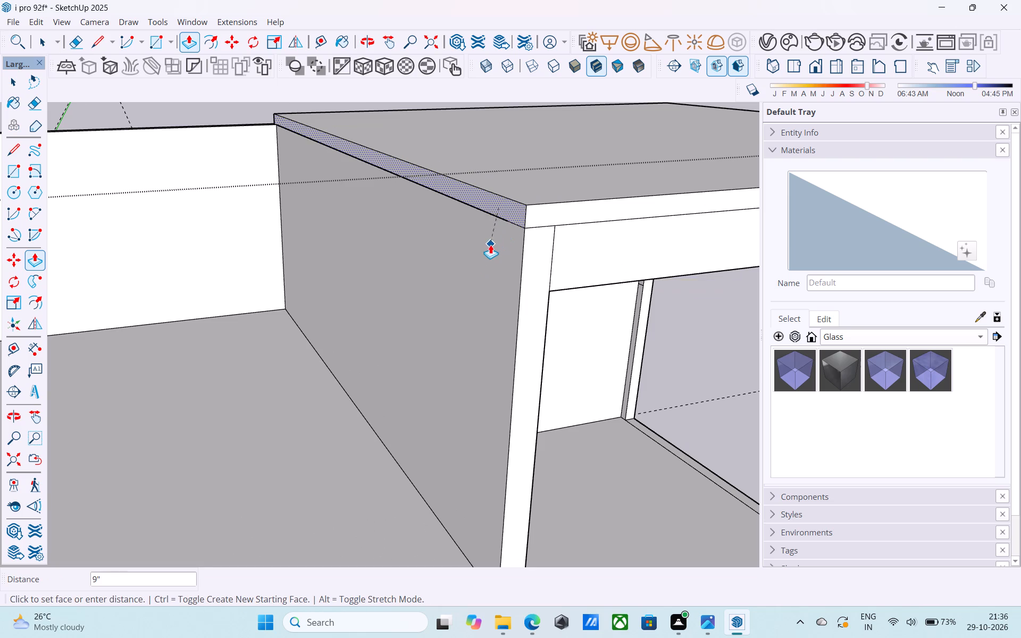
key(space)
Push/Pull the top of the unraised sill strip in the cube's open side up 6", level with the adjacent opening's sill.
scroll(490, 250, down, 20)
scroll(490, 250, down, 2)
middle_drag(488, 334, 361, 324)
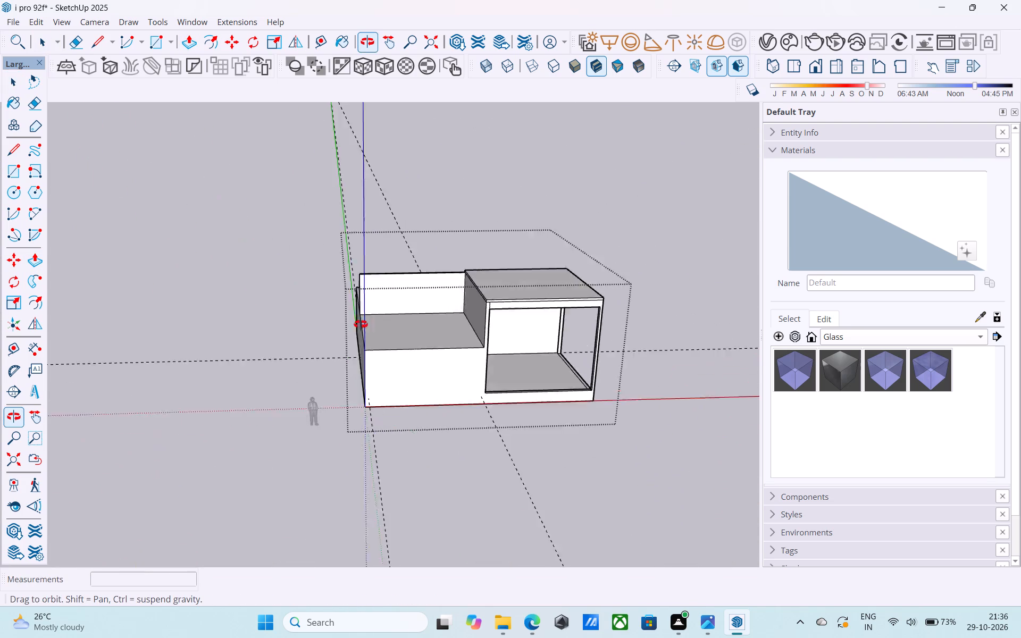
middle_drag(361, 324, 182, 287)
middle_drag(574, 329, 495, 321)
scroll(540, 431, up, 5)
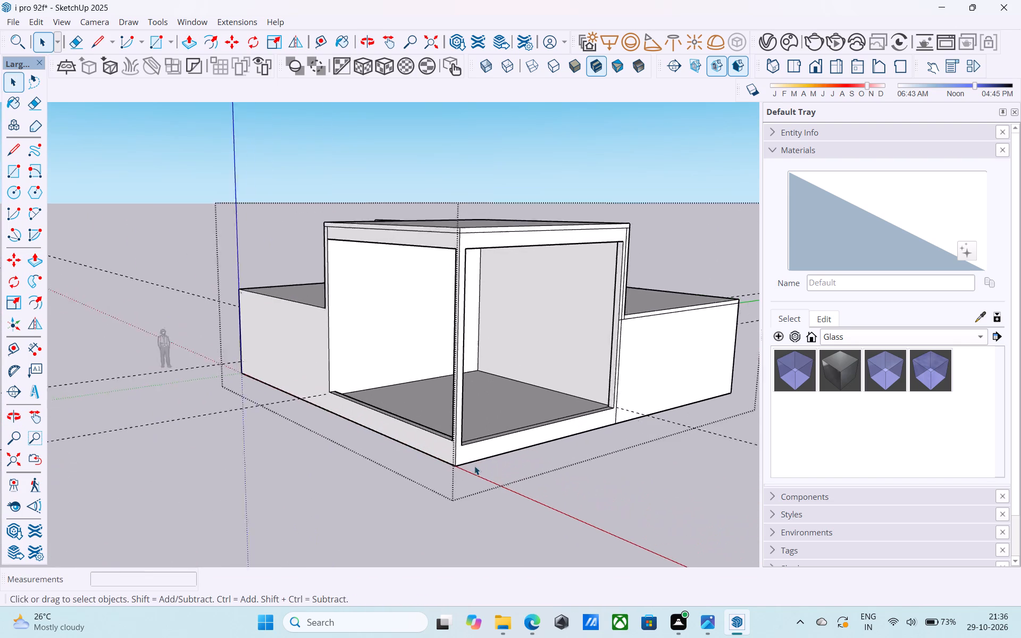
scroll(474, 466, up, 5)
middle_drag(449, 442, 479, 464)
scroll(505, 465, up, 4)
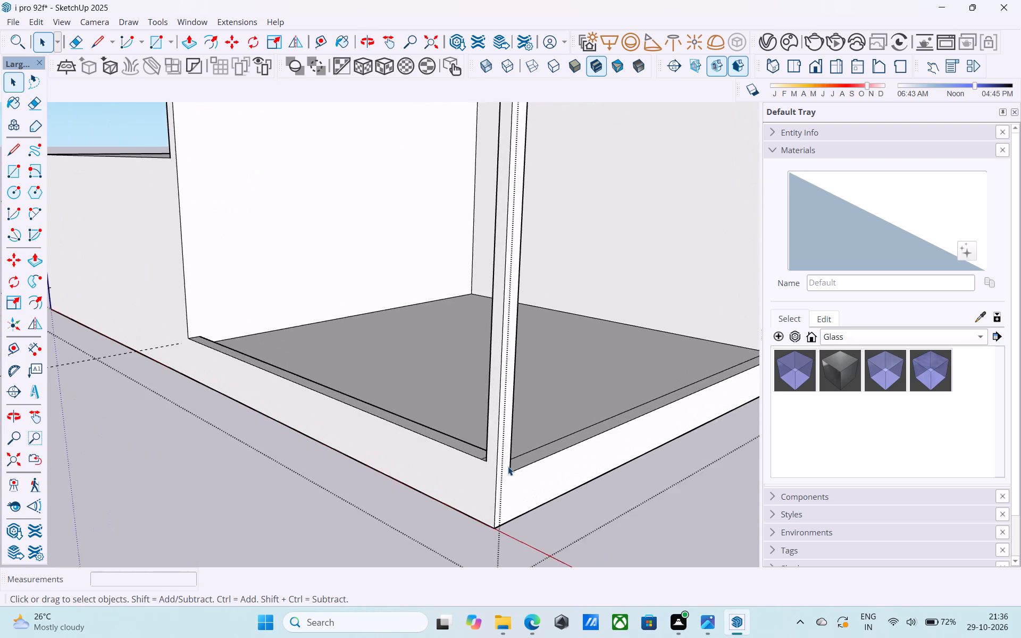
scroll(508, 466, up, 3)
click(525, 460)
key(p)
click(526, 460)
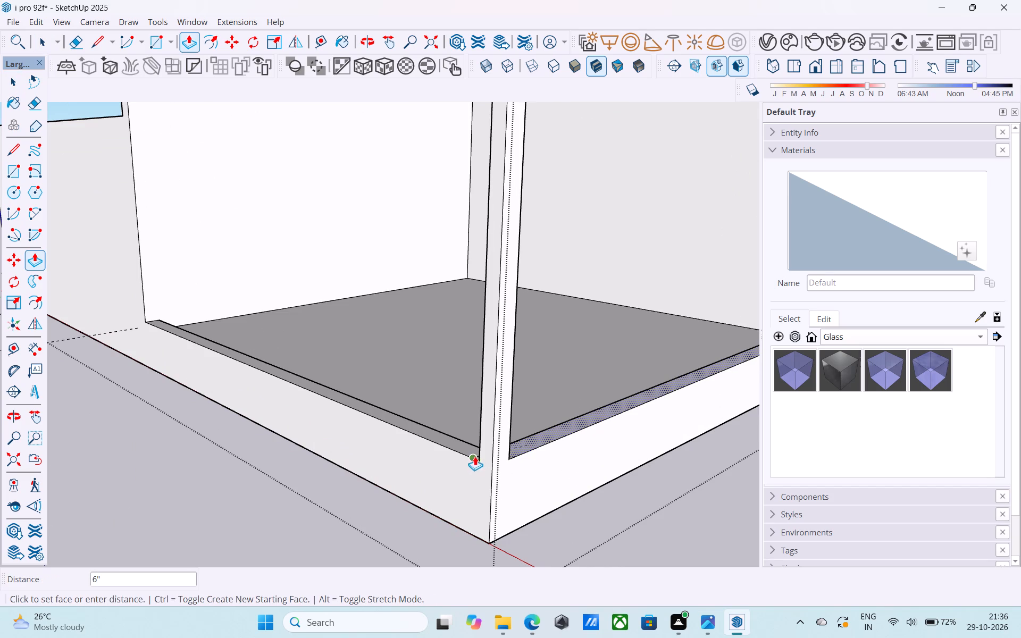
click(473, 456)
key(space)
Save the model.
scroll(470, 457, down, 13)
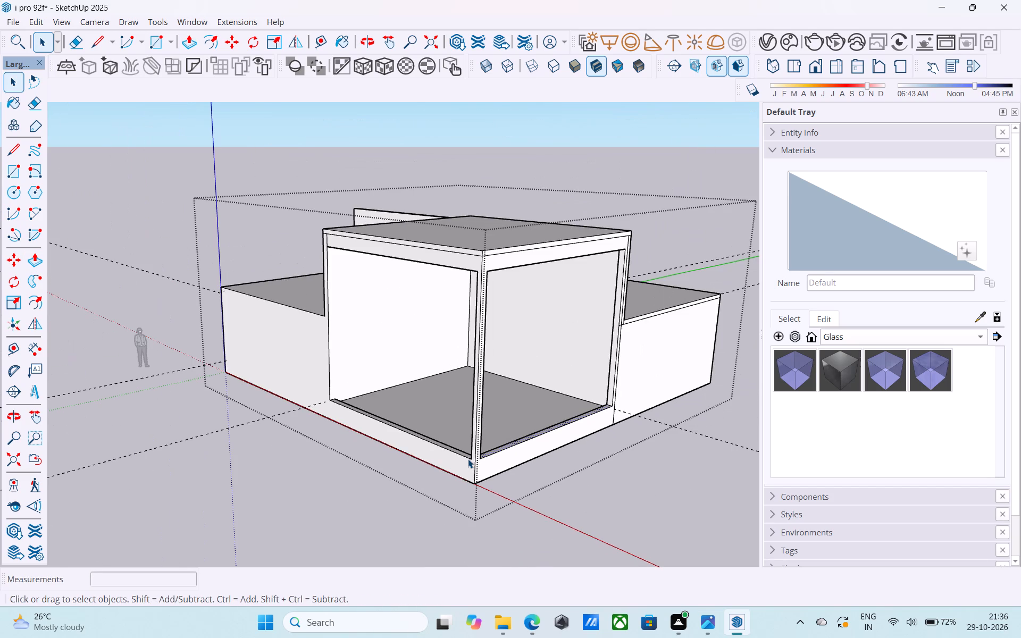
key(ctrl+s)
Erase the leftover dividing edges where the two raised sills meet at the cube's open corner.
scroll(468, 459, down, 5)
middle_drag(468, 459, 317, 498)
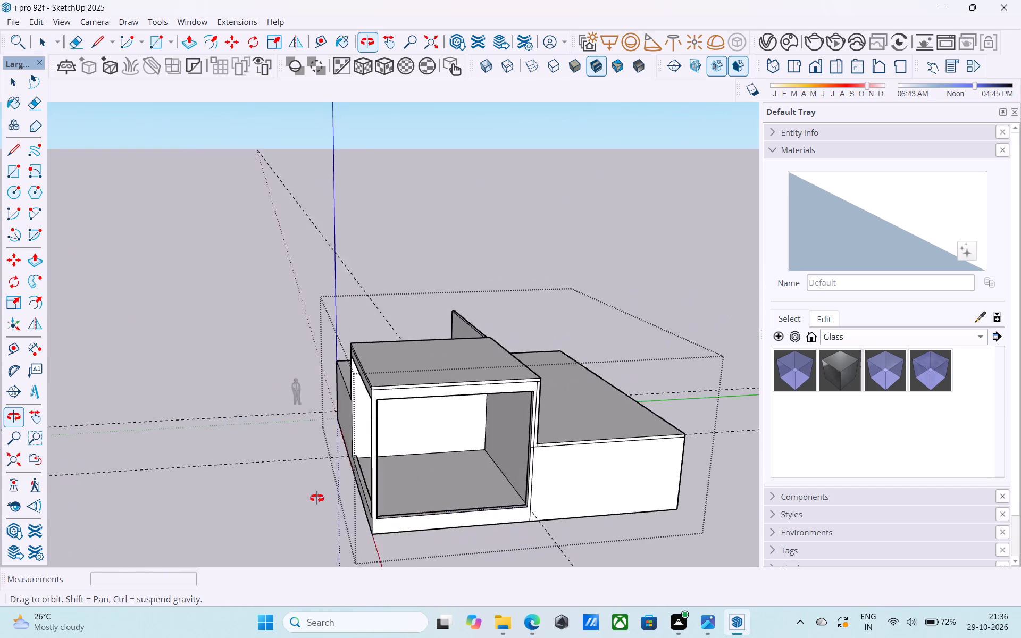
middle_drag(317, 498, 250, 507)
scroll(261, 519, up, 14)
middle_drag(441, 524, 283, 524)
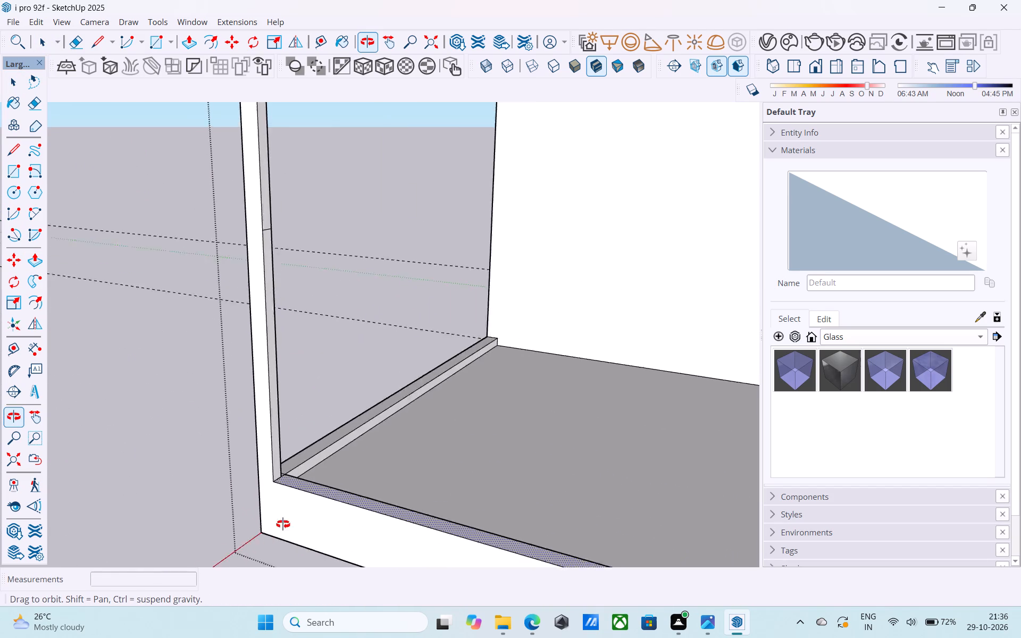
middle_drag(283, 524, 888, 494)
middle_drag(543, 510, 617, 527)
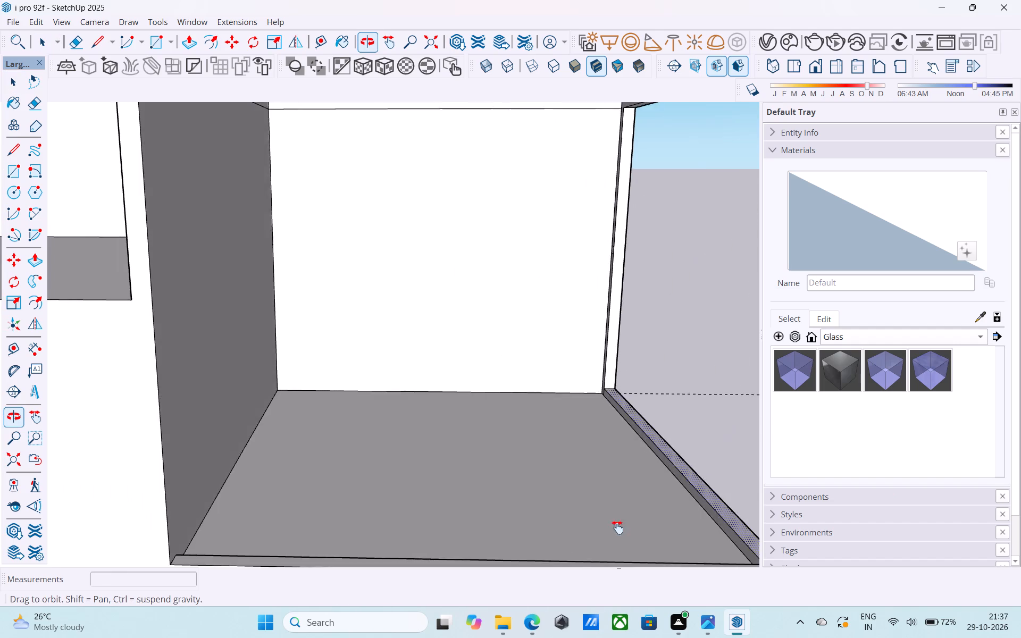
middle_drag(617, 527, 411, 408)
shift+scroll(525, 472, up, 3)
middle_drag(545, 419, 542, 433)
key(e)
scroll(540, 435, up, 2)
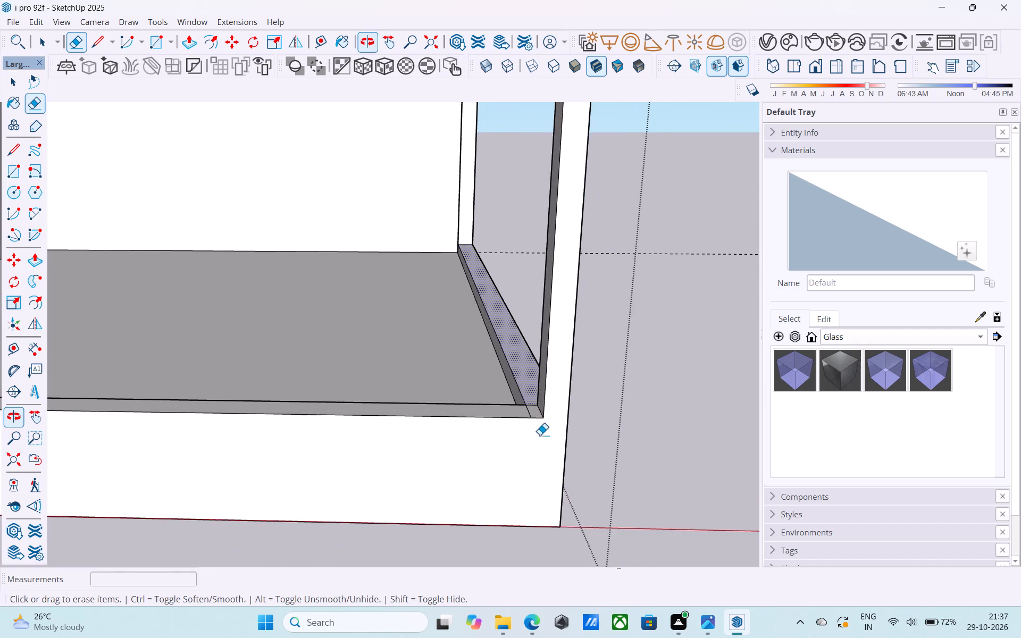
scroll(540, 435, up, 9)
drag(528, 399, 516, 401)
drag(520, 391, 531, 374)
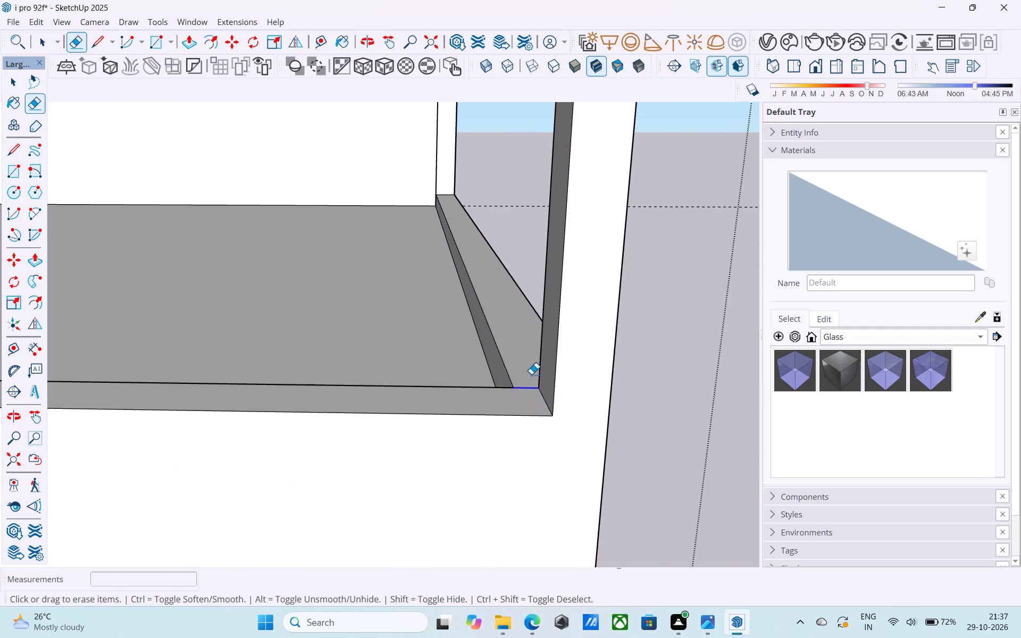
drag(531, 374, 531, 375)
key(space)
Save the model with the merged sill corner.
scroll(542, 377, down, 8)
middle_drag(569, 396, 528, 396)
key(ctrl+s)
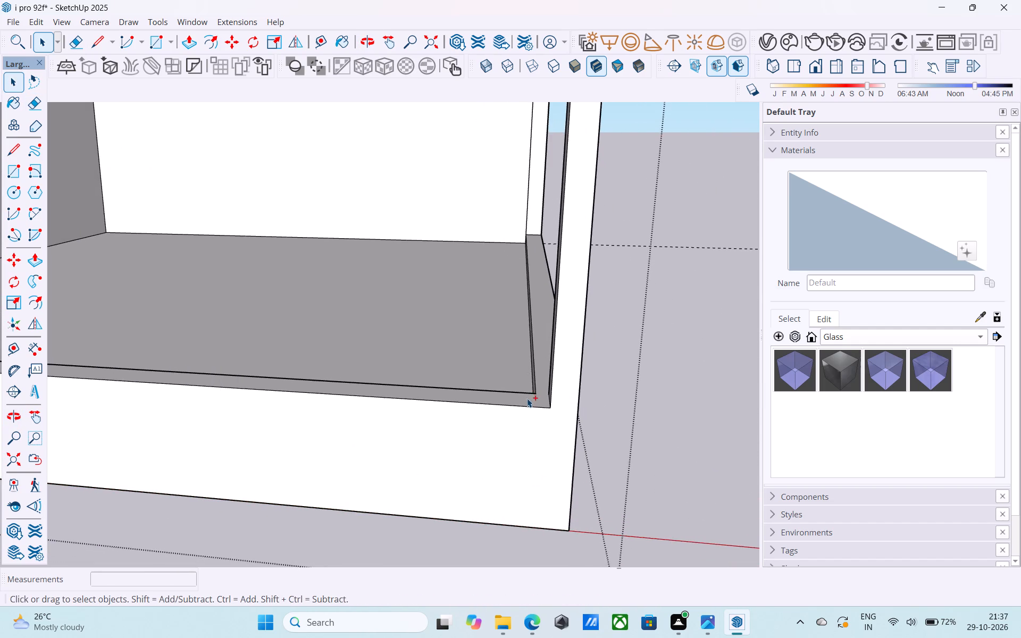
Inspect the raised cube from above and below, checking its roof slab, sills and the beams over both openings.
scroll(529, 398, down, 9)
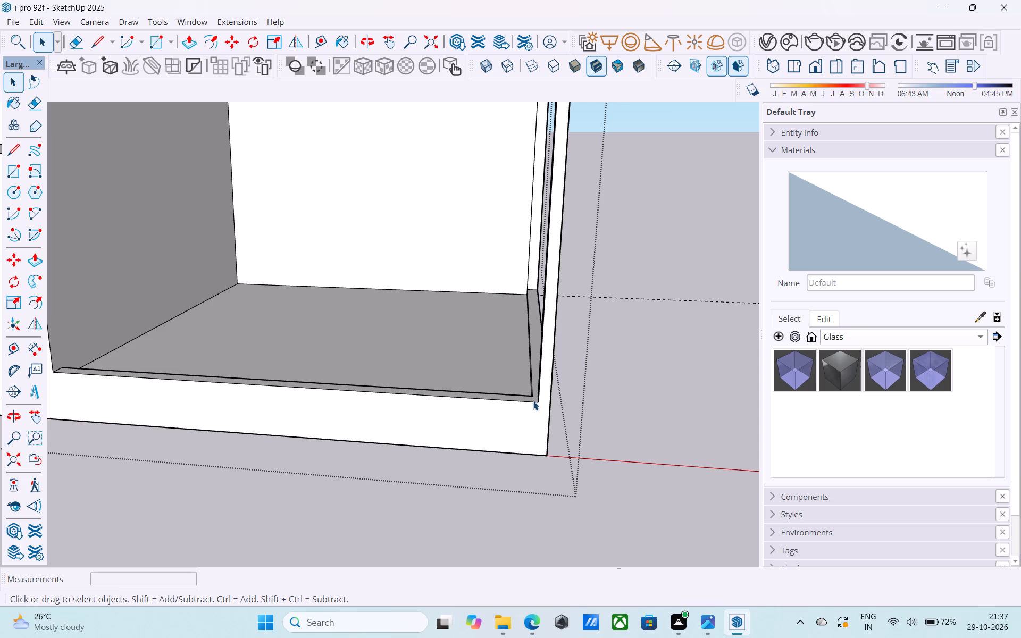
scroll(534, 402, down, 8)
middle_drag(595, 413, 494, 423)
scroll(594, 390, down, 4)
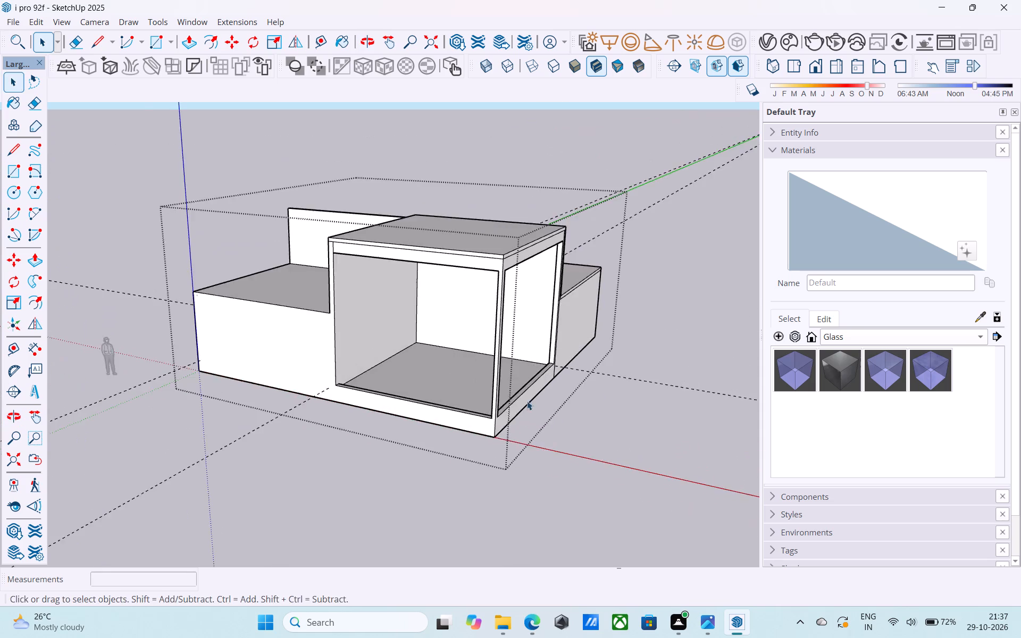
middle_drag(527, 401, 428, 382)
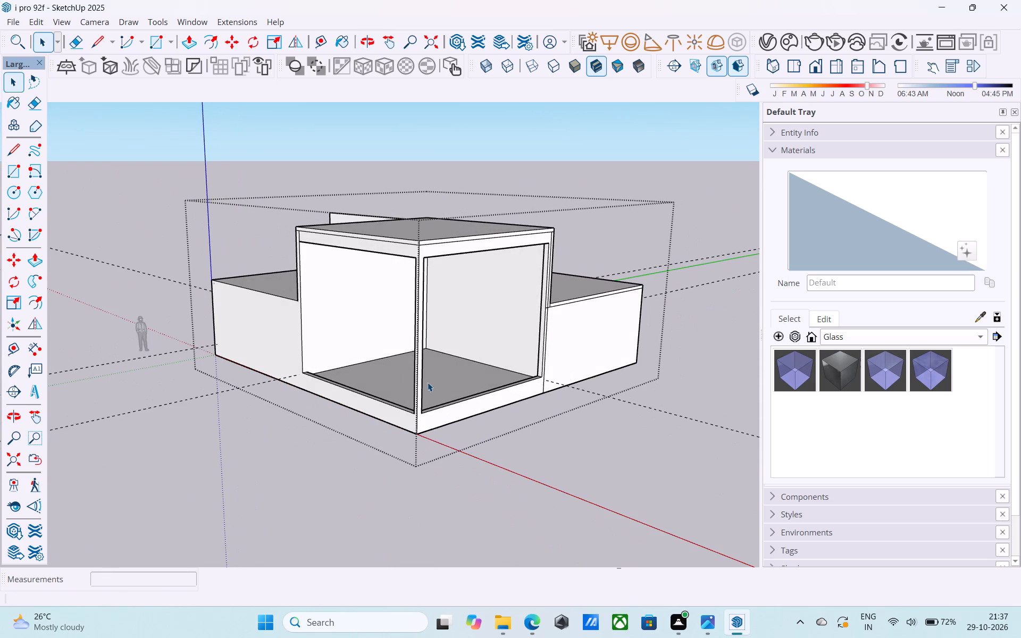
middle_drag(428, 382, 426, 440)
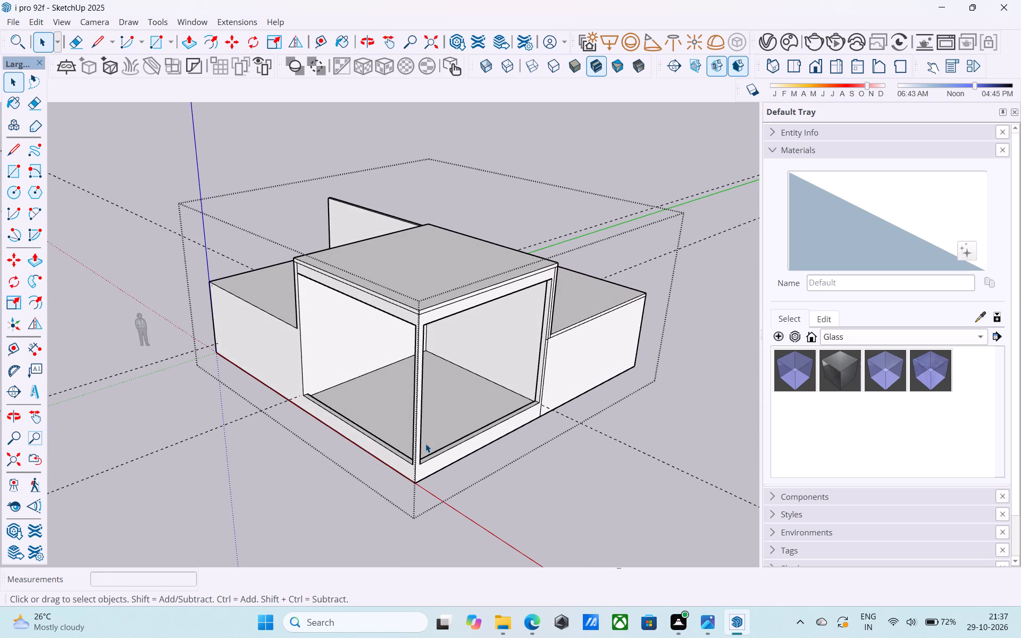
scroll(425, 443, up, 4)
scroll(517, 356, up, 3)
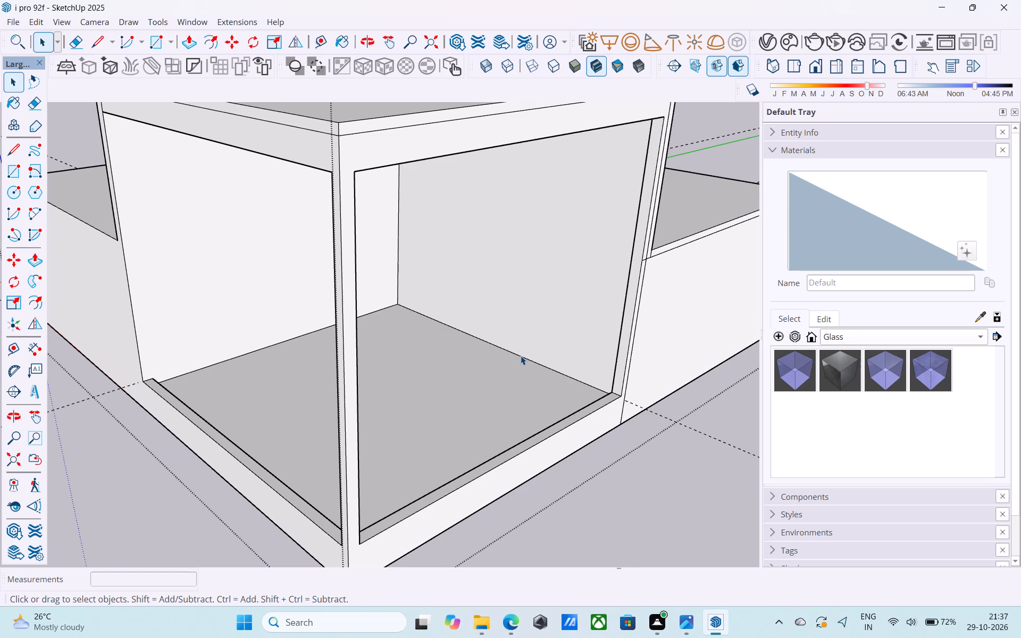
scroll(523, 348, down, 10)
middle_drag(512, 405, 509, 375)
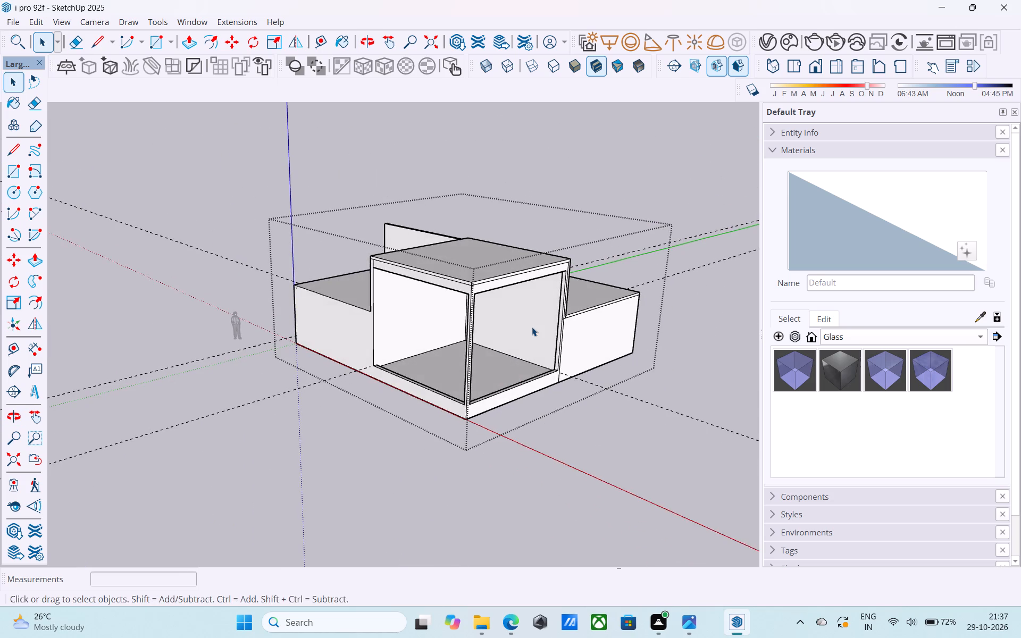
middle_drag(523, 316, 535, 400)
scroll(400, 348, up, 13)
scroll(401, 335, down, 3)
shift+middle_drag(401, 335, 359, 335)
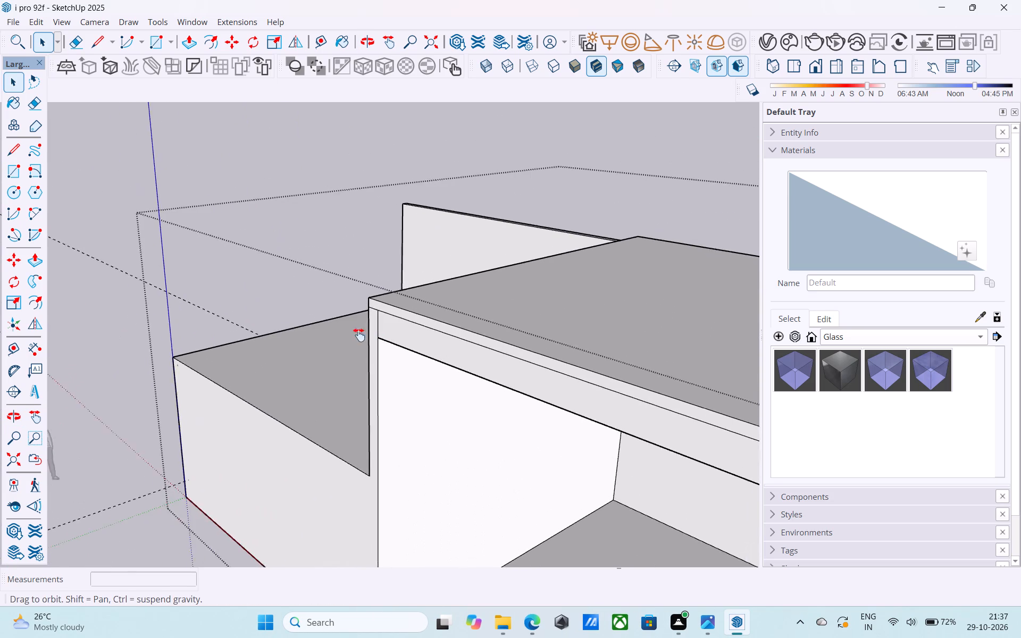
shift+middle_drag(359, 335, 321, 328)
scroll(382, 332, down, 3)
shift+middle_drag(384, 334, 398, 313)
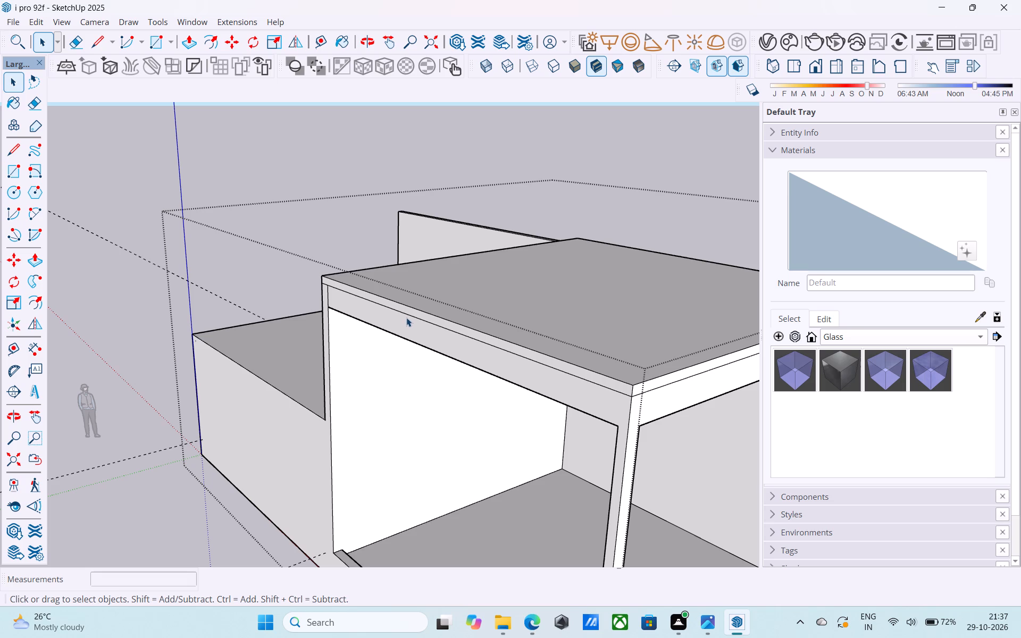
scroll(406, 317, down, 1)
middle_drag(406, 317, 369, 296)
scroll(378, 266, down, 9)
middle_drag(388, 274, 387, 275)
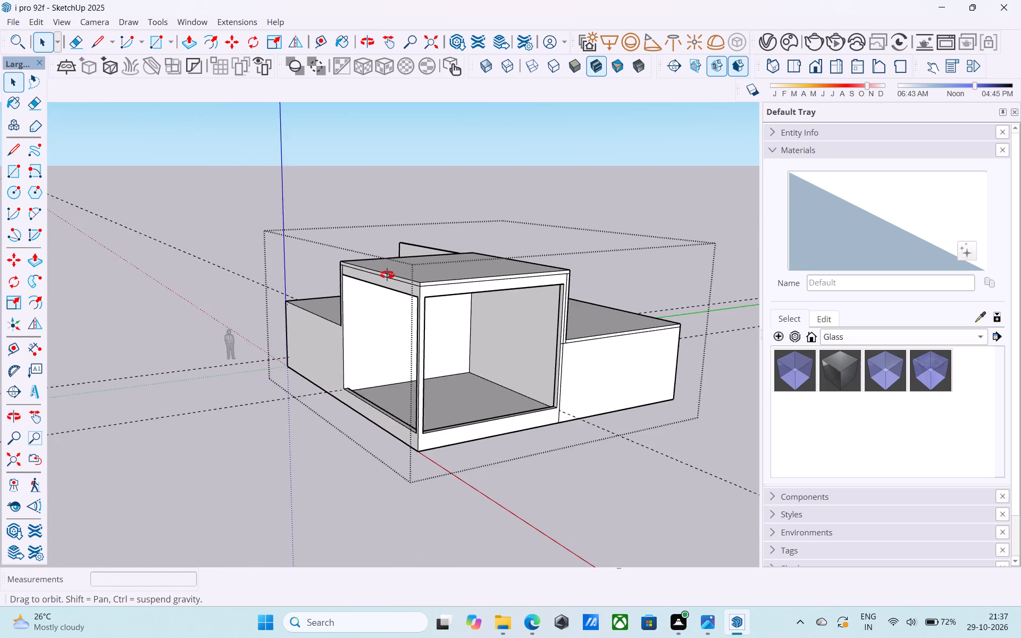
middle_drag(387, 275, 375, 271)
scroll(447, 318, up, 8)
scroll(452, 320, down, 9)
middle_drag(454, 320, 479, 282)
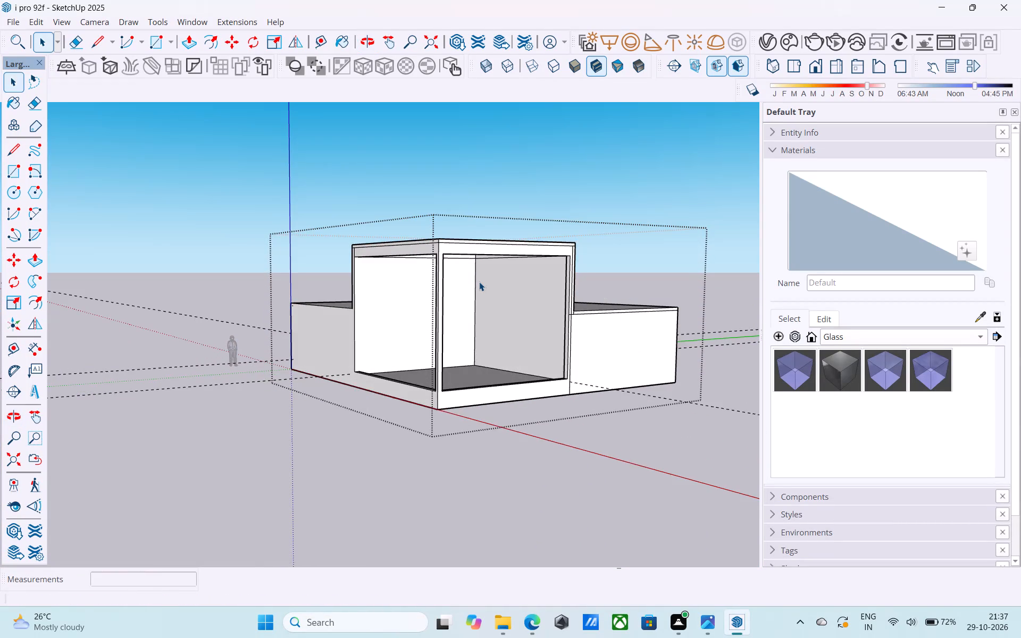
scroll(479, 282, up, 5)
middle_drag(479, 282, 483, 262)
scroll(482, 267, up, 1)
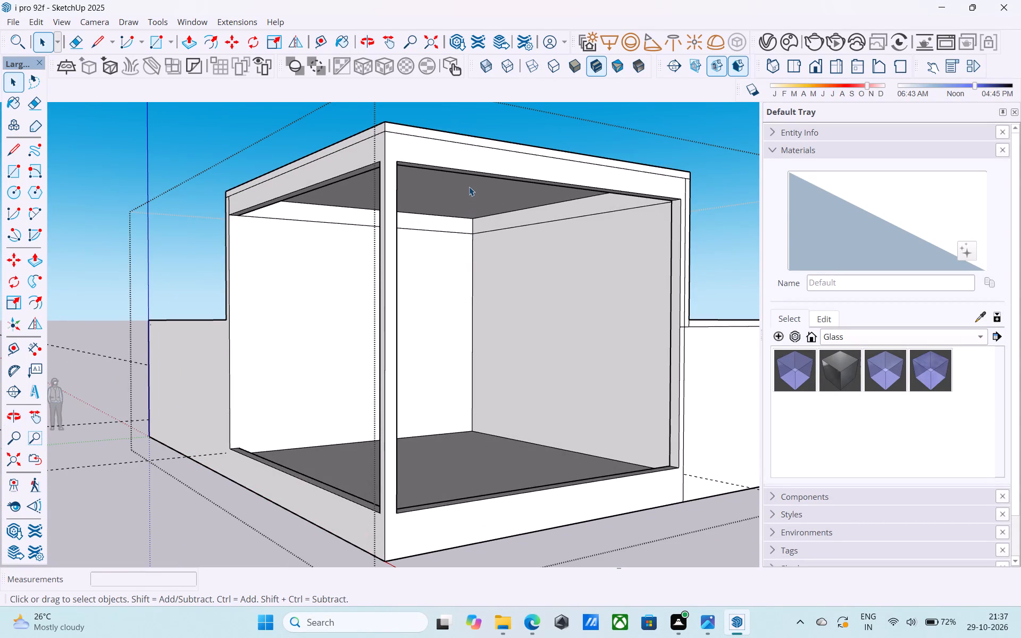
middle_drag(469, 187, 468, 222)
scroll(470, 221, up, 6)
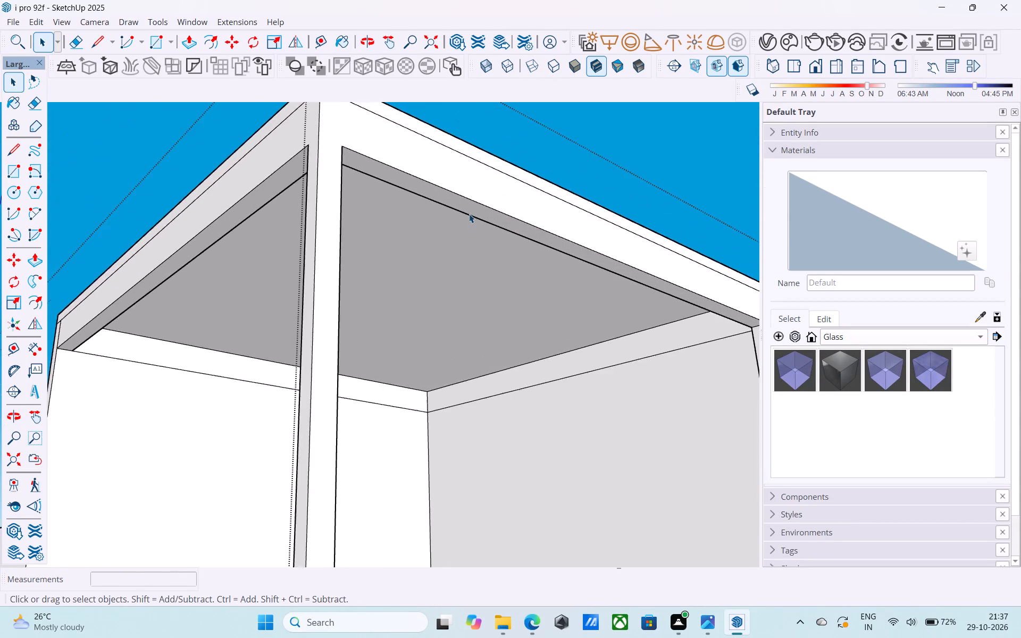
middle_drag(469, 214, 433, 447)
scroll(433, 447, down, 4)
shift+middle_drag(433, 447, 496, 483)
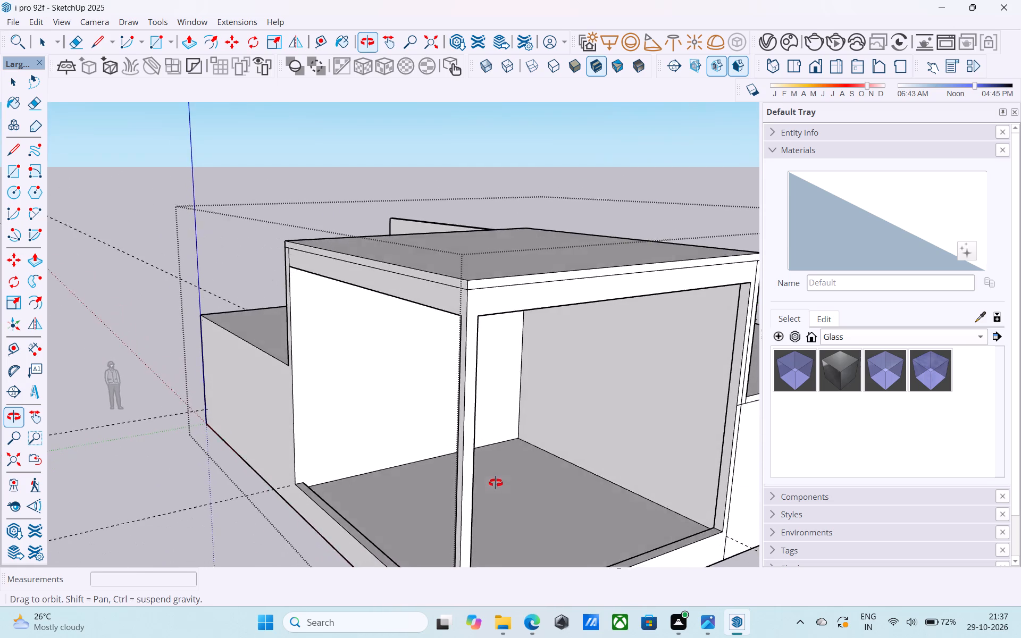
shift+middle_drag(496, 483, 497, 479)
shift+middle_drag(530, 407, 517, 402)
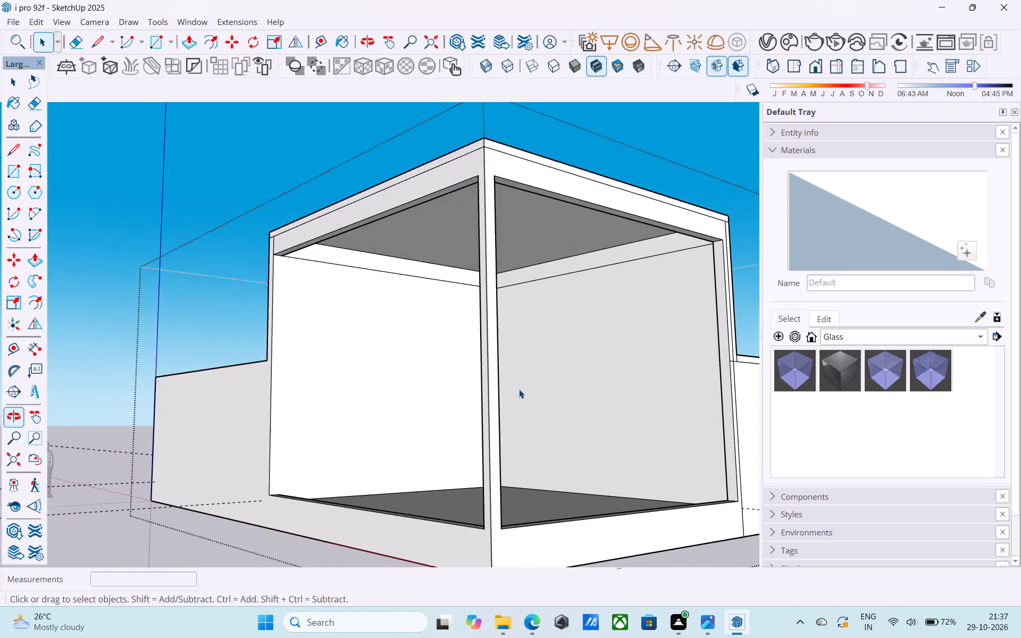
Push/Pull the underside of the beam above one cube opening up 1' 6", to the bottom of the roof slab.
shift+middle_drag(558, 248, 520, 422)
scroll(507, 397, up, 8)
click(451, 400)
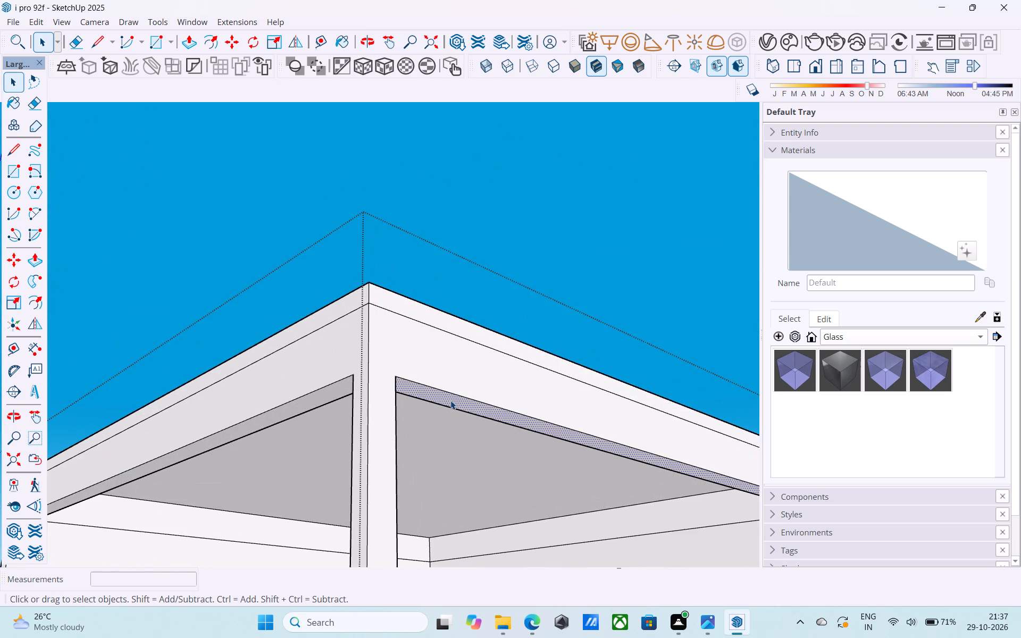
scroll(450, 400, up, 4)
key(p)
click(450, 400)
click(478, 299)
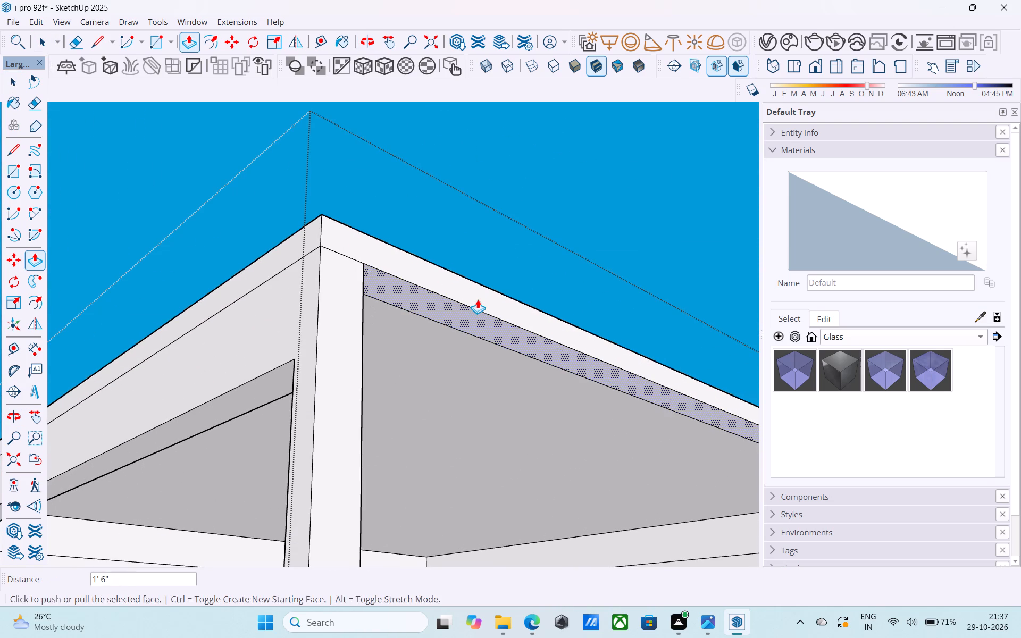
key(space)
Push/Pull the underside of the beam above the adjacent opening up to the bottom of the roof slab.
scroll(478, 299, down, 5)
middle_drag(478, 299, 514, 264)
scroll(514, 265, down, 1)
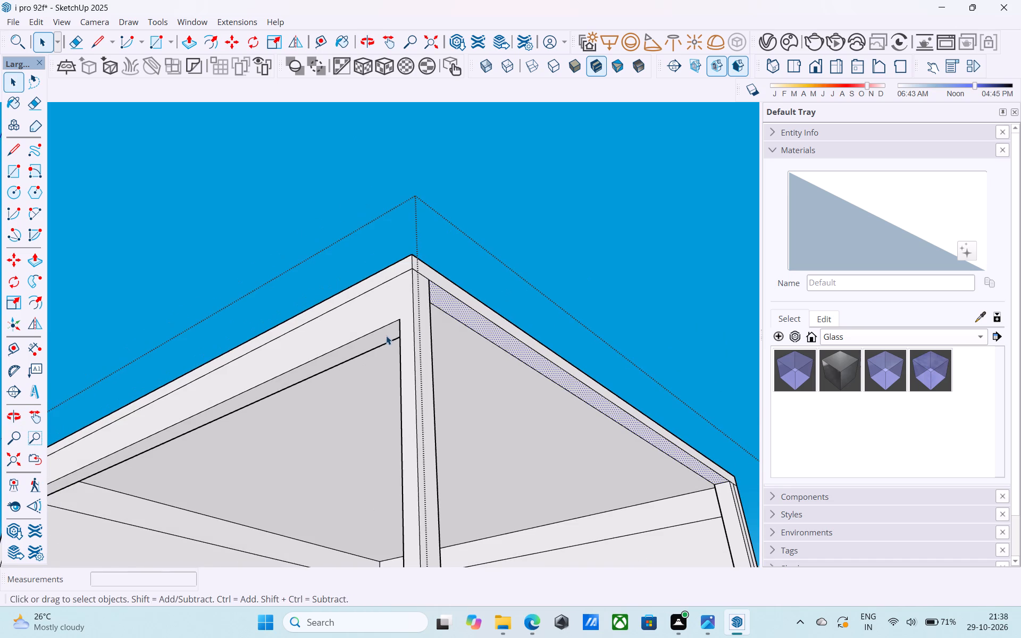
scroll(384, 337, up, 3)
click(384, 337)
key(p)
click(384, 337)
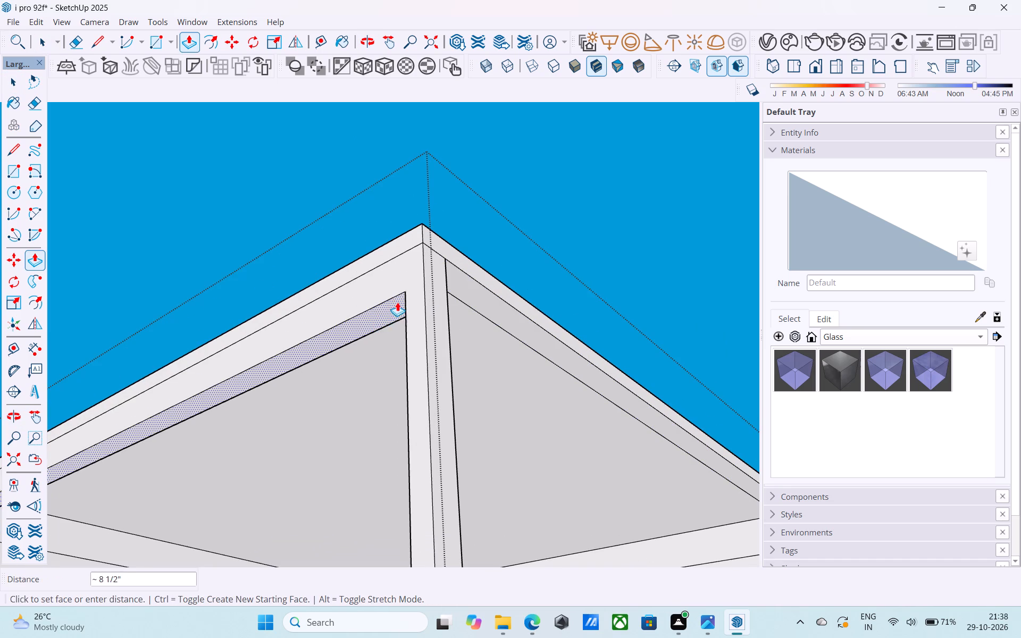
click(429, 263)
key(space)
Erase the short leftover edge at the roof slab's underside corner, beside the cube's corner post.
middle_drag(430, 263, 567, 277)
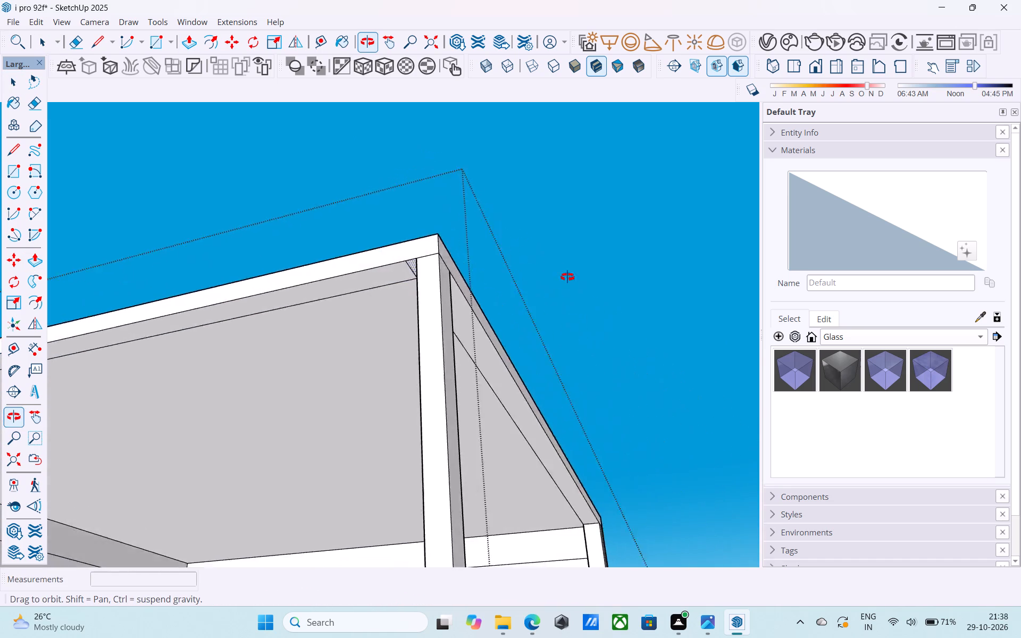
middle_drag(567, 277, 660, 293)
key(e)
scroll(405, 287, up, 4)
click(416, 268)
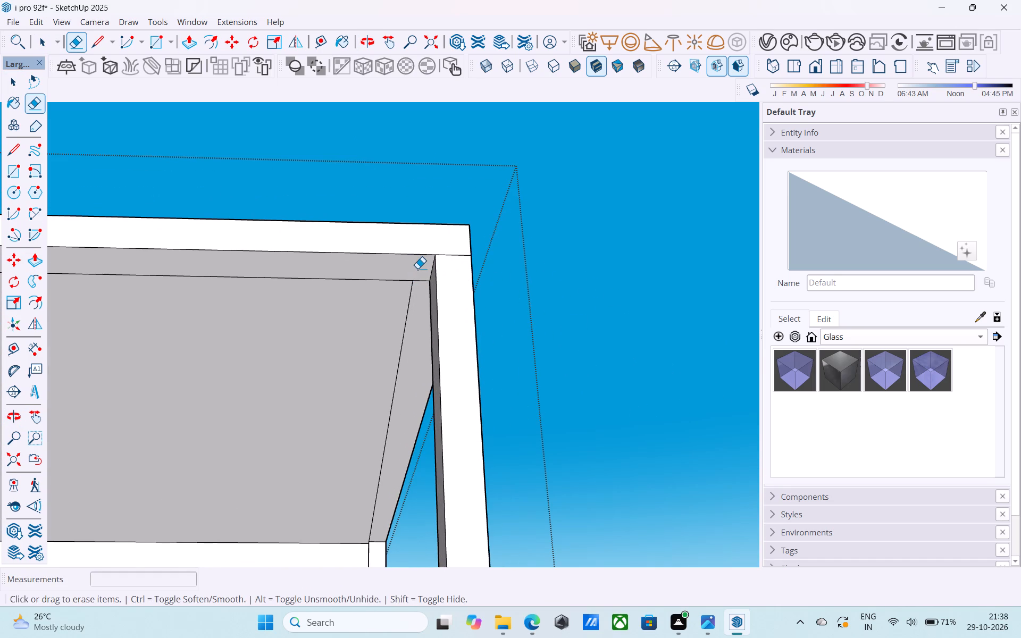
scroll(421, 269, down, 4)
scroll(419, 287, up, 7)
drag(423, 270, 426, 260)
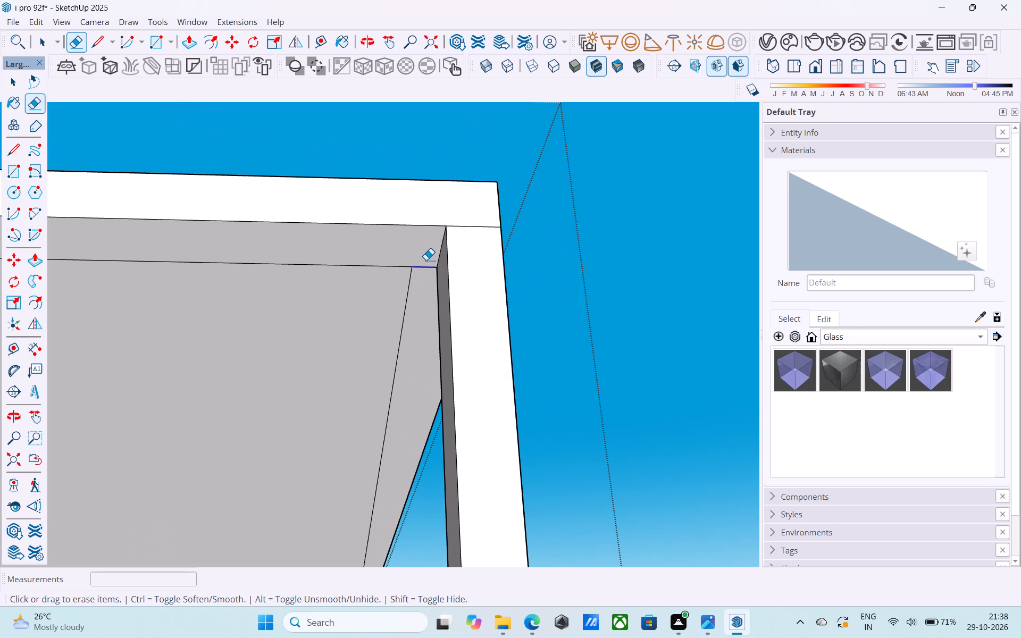
key(space)
Examine the cube's open sides and the underside of its roof slab from below.
scroll(474, 269, down, 6)
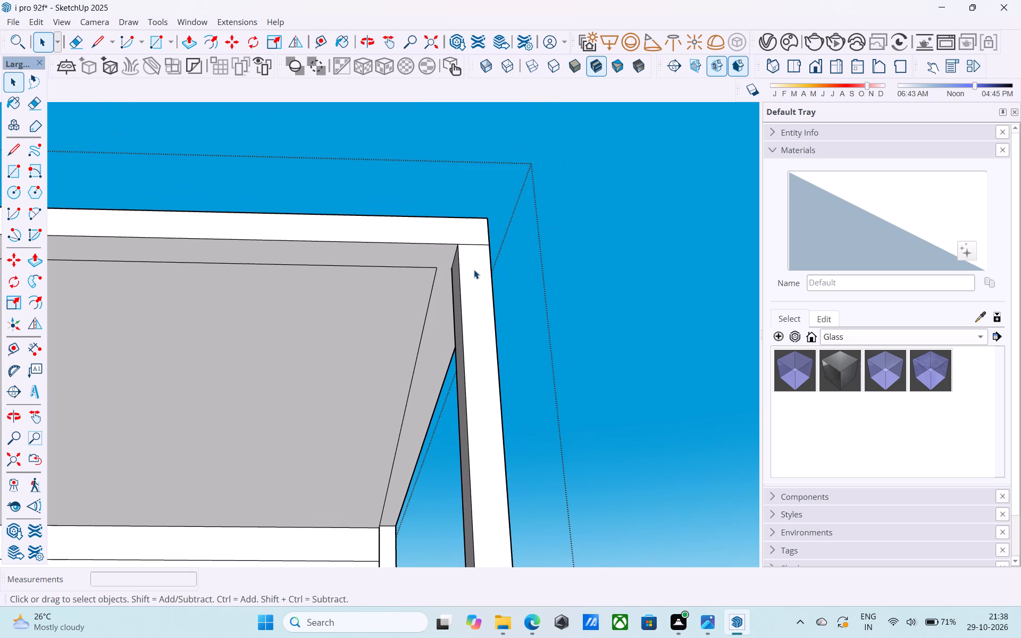
scroll(474, 270, down, 5)
middle_drag(477, 273, 468, 266)
scroll(481, 262, down, 4)
middle_click(486, 263)
scroll(534, 245, down, 5)
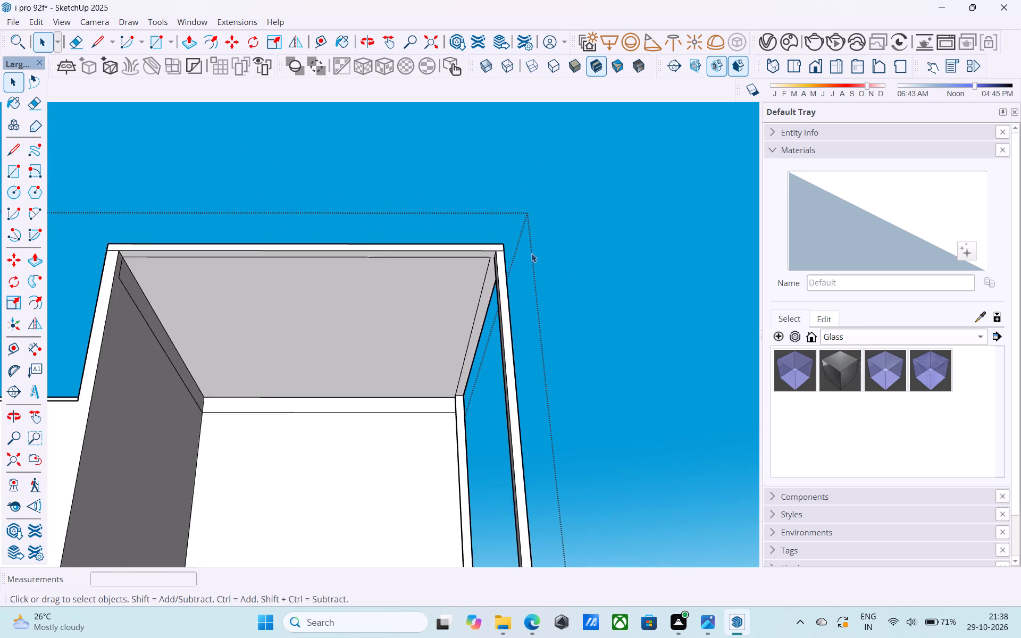
middle_drag(524, 262, 478, 271)
scroll(513, 267, down, 5)
middle_drag(537, 278, 517, 306)
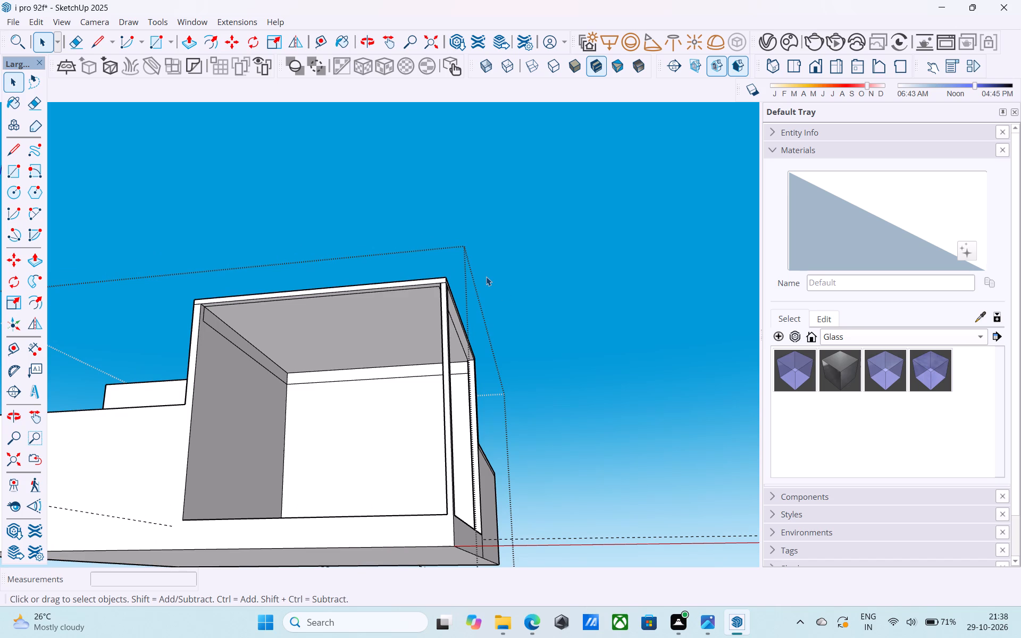
scroll(486, 276, down, 4)
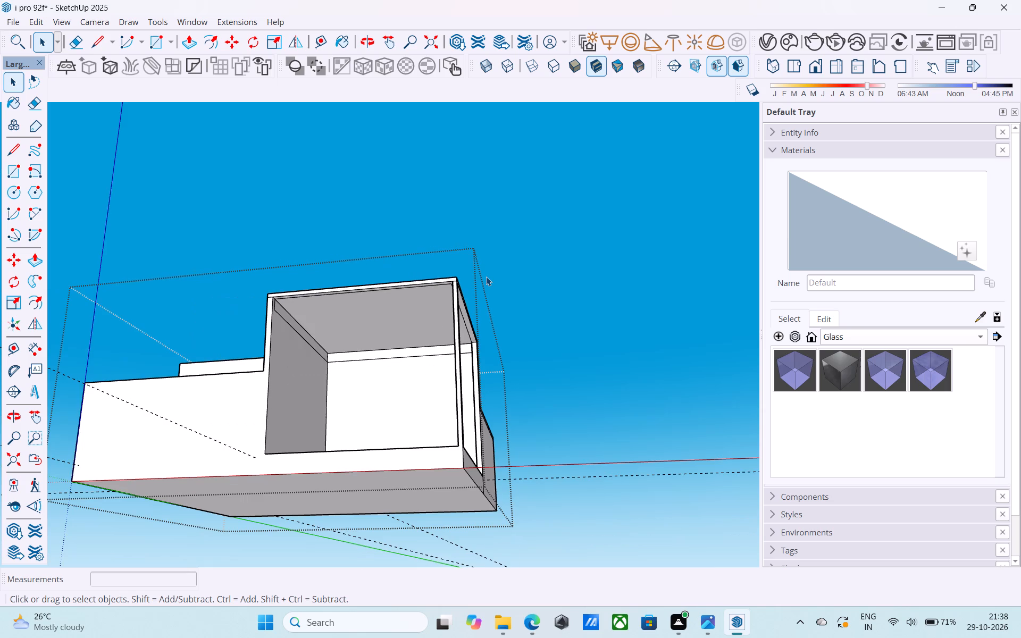
scroll(486, 276, down, 4)
middle_drag(487, 284, 468, 314)
scroll(453, 313, down, 3)
Push/Pull the roof slab's side face beside the lower block inward to the vertical joint line on the front post.
middle_drag(453, 313, 433, 530)
middle_drag(430, 432, 317, 467)
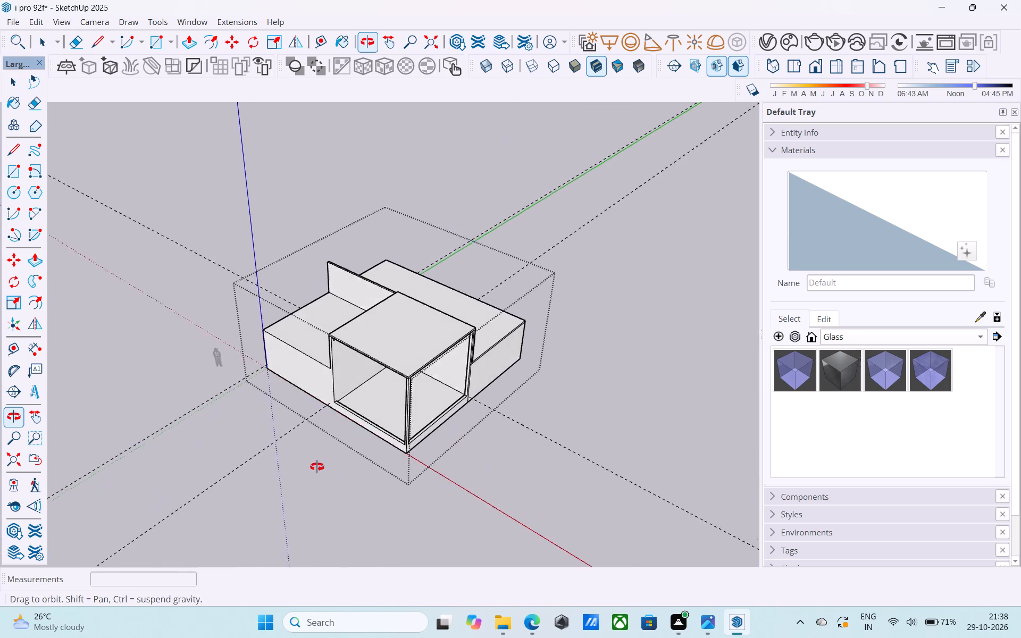
middle_drag(317, 467, 147, 466)
scroll(362, 395, up, 4)
middle_drag(399, 384, 272, 379)
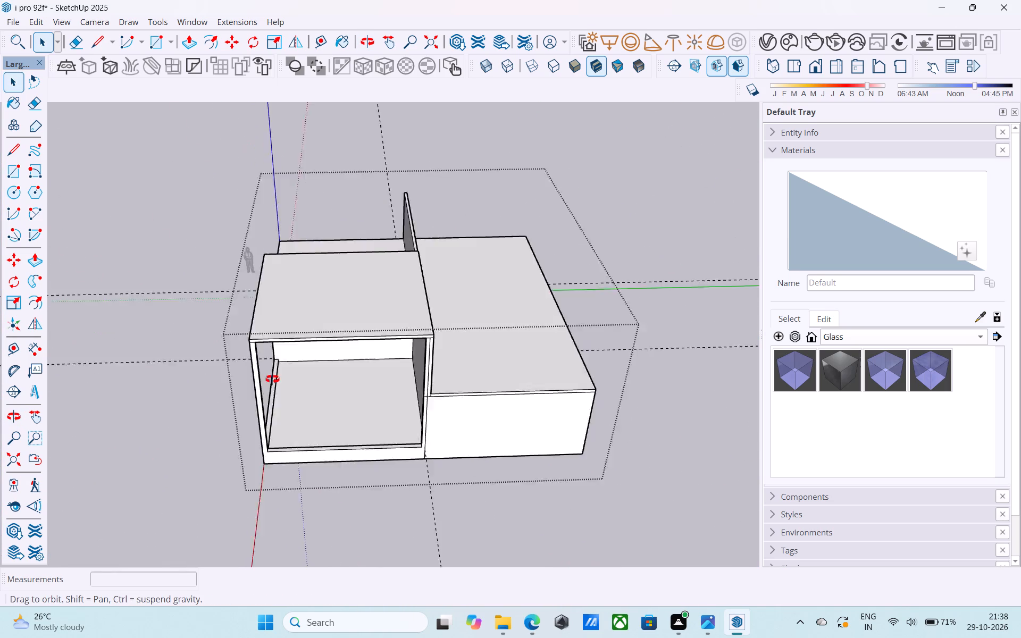
middle_drag(272, 379, 233, 342)
scroll(296, 304, up, 6)
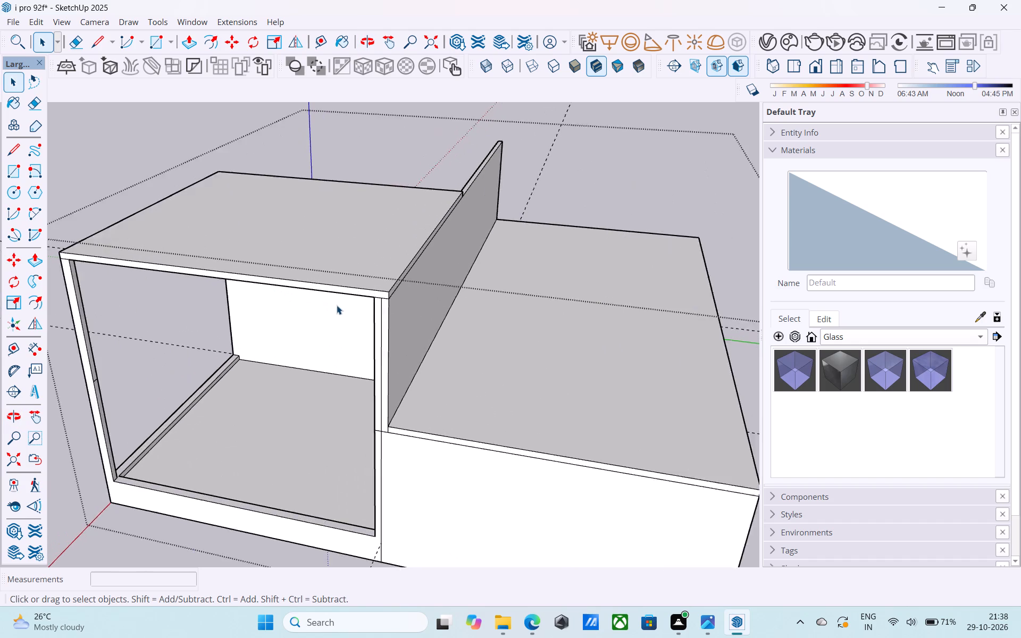
scroll(372, 284, up, 8)
click(430, 295)
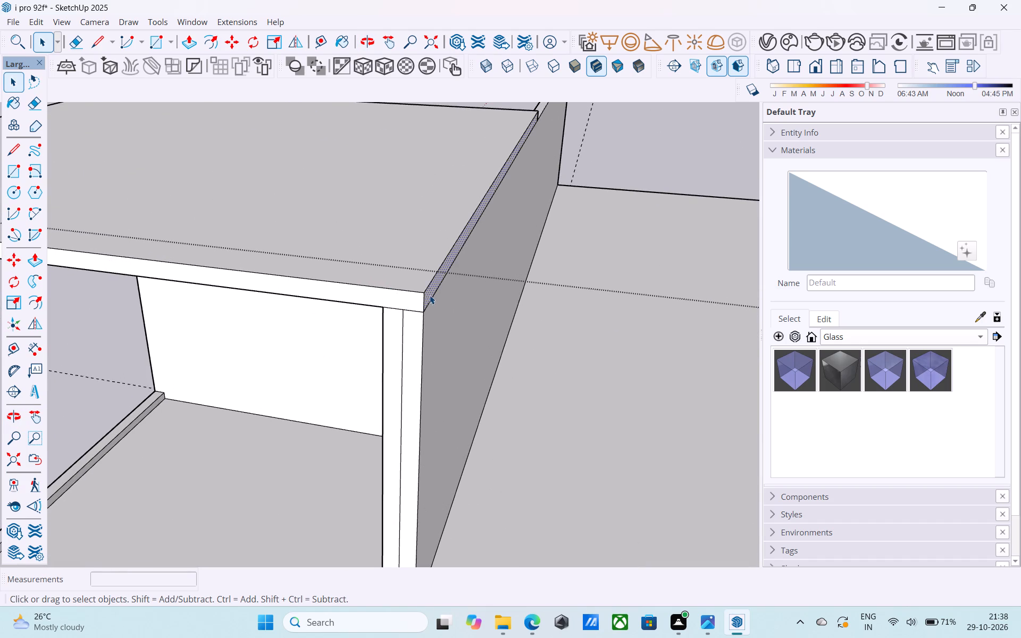
middle_click(430, 295)
key(p)
click(430, 295)
click(404, 309)
key(space)
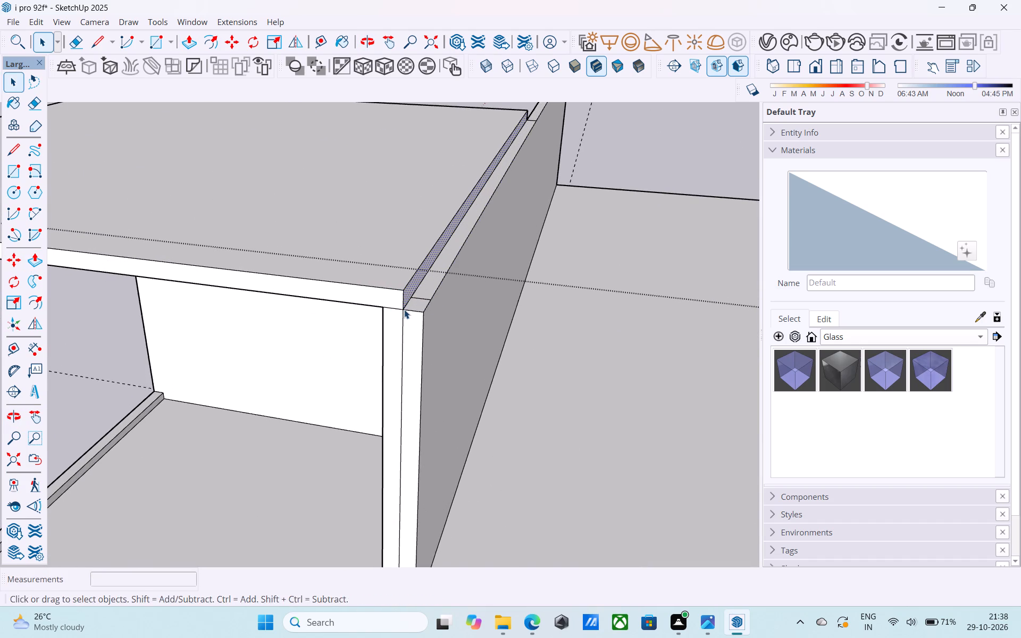
Erase the short leftover edges across both ends of the wall top beside the roof slab.
scroll(404, 309, down, 4)
middle_drag(405, 309, 408, 349)
key(e)
scroll(431, 265, up, 7)
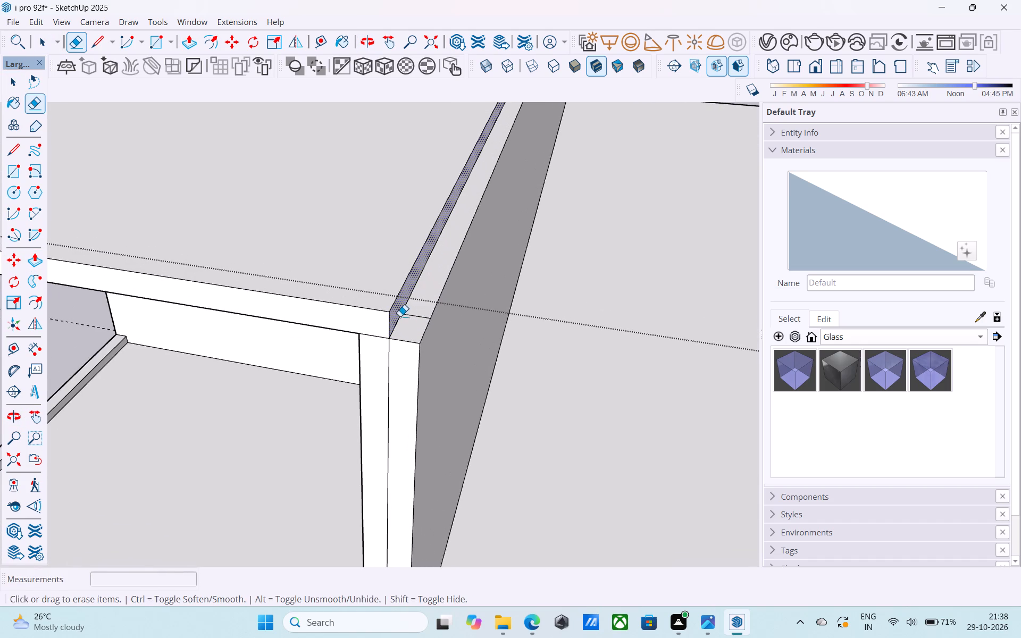
click(409, 316)
scroll(413, 303, down, 6)
shift+middle_drag(421, 283, 358, 552)
scroll(491, 223, up, 6)
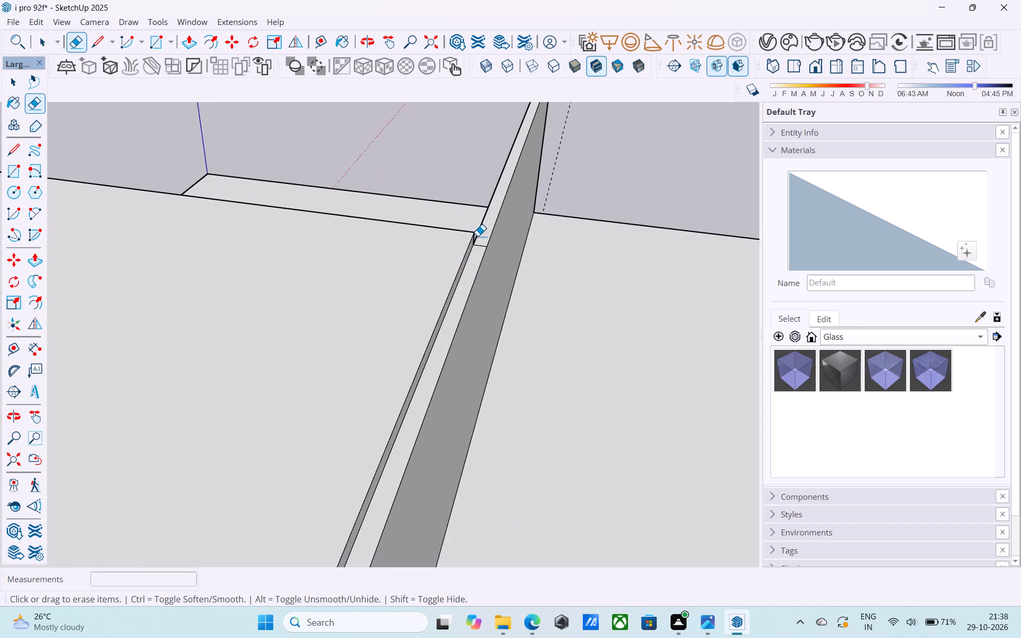
scroll(478, 236, up, 4)
click(481, 250)
drag(483, 253, 479, 264)
scroll(477, 267, down, 9)
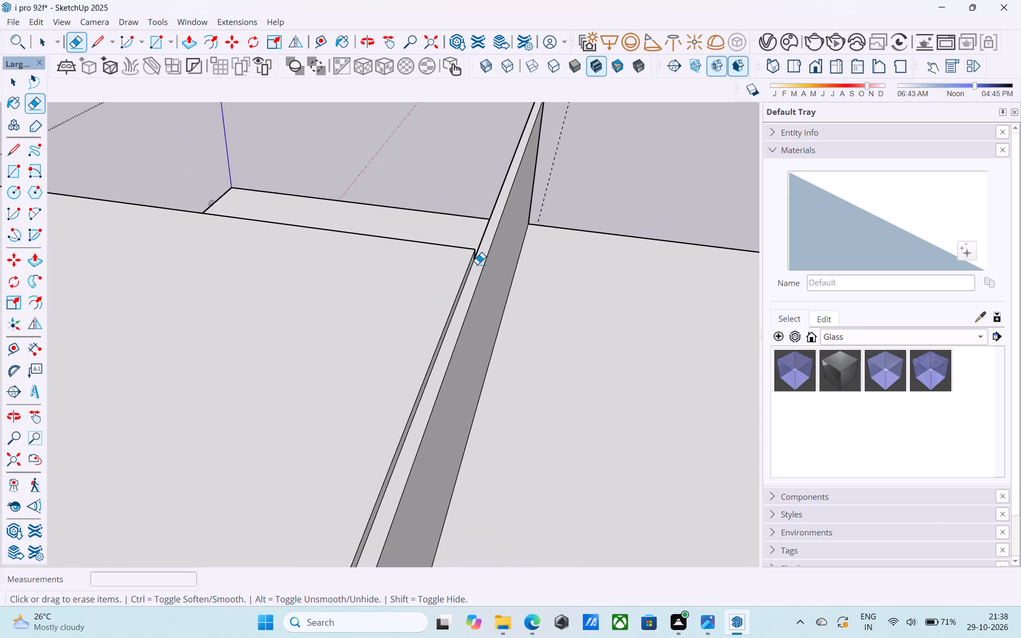
Erase the short horizontal edge crossing the cube's front post at the lower block's roof level.
scroll(477, 264, down, 8)
scroll(636, 315, down, 6)
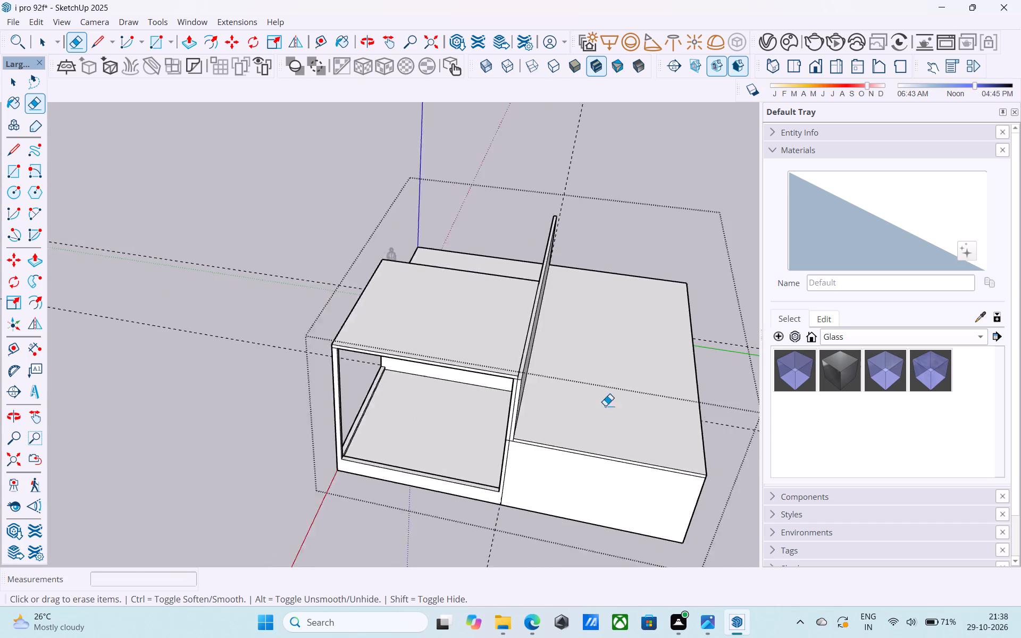
middle_drag(605, 407, 595, 229)
middle_drag(618, 289, 604, 396)
scroll(495, 400, up, 7)
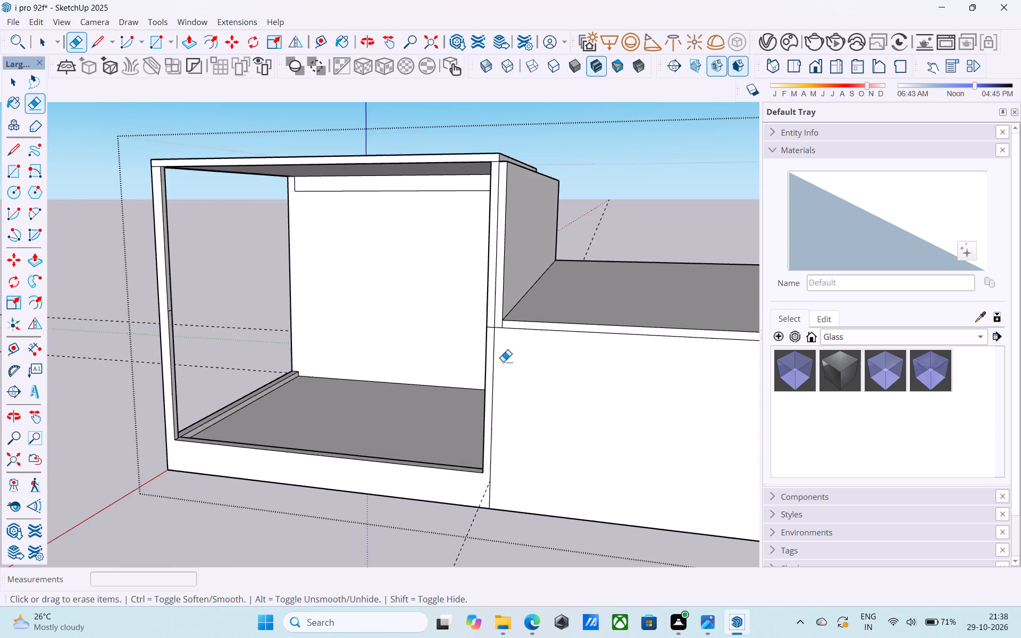
scroll(503, 362, up, 7)
click(497, 272)
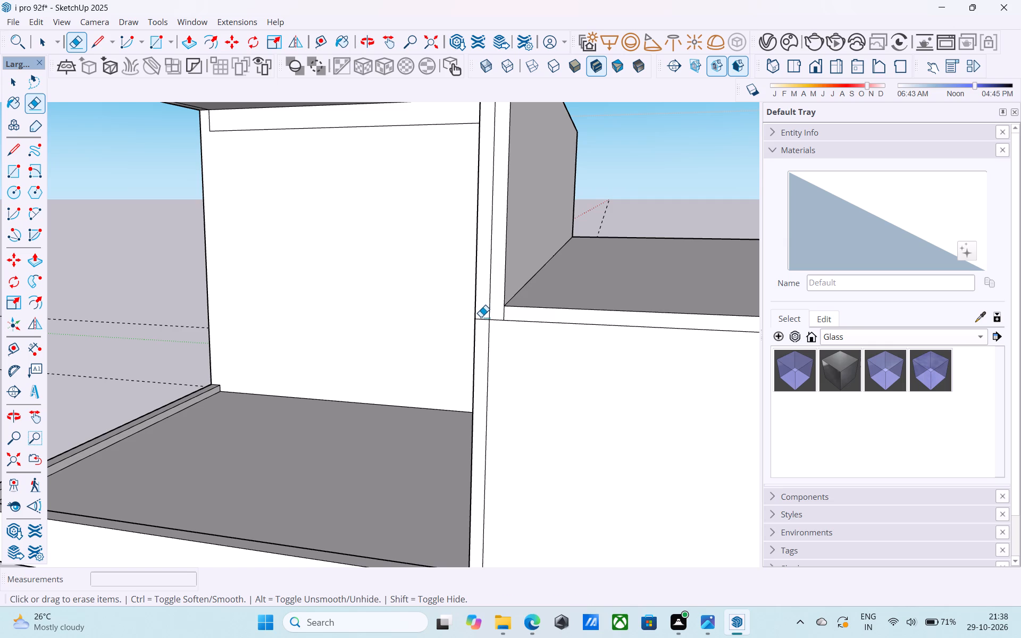
drag(481, 317, 481, 330)
key(space)
Examine the cube's front, open sides and interior corners for leftover edges and offsets.
scroll(479, 359, down, 13)
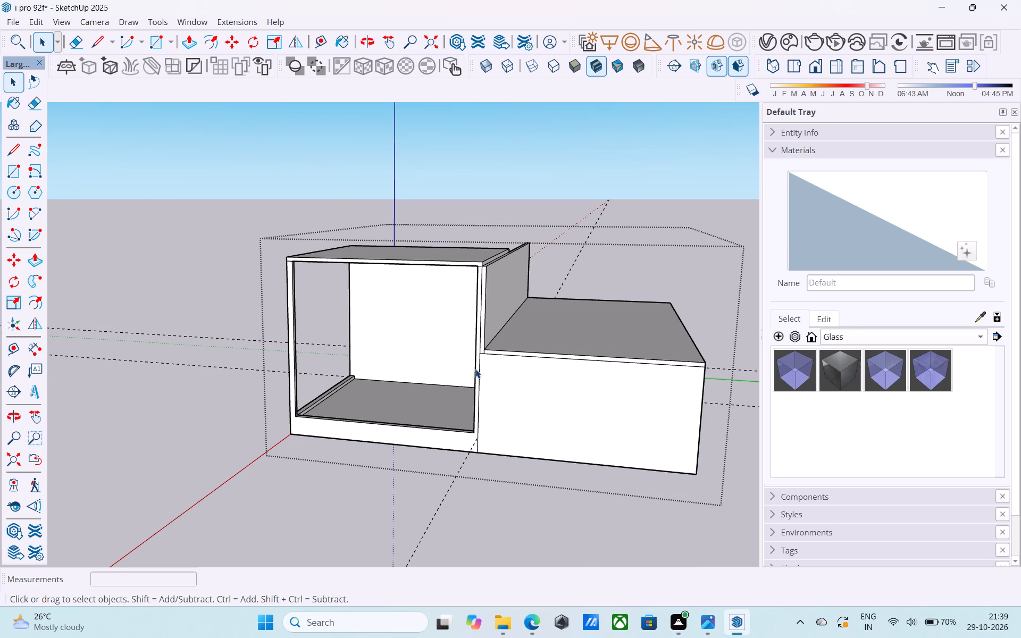
scroll(475, 369, down, 4)
middle_drag(476, 369, 486, 394)
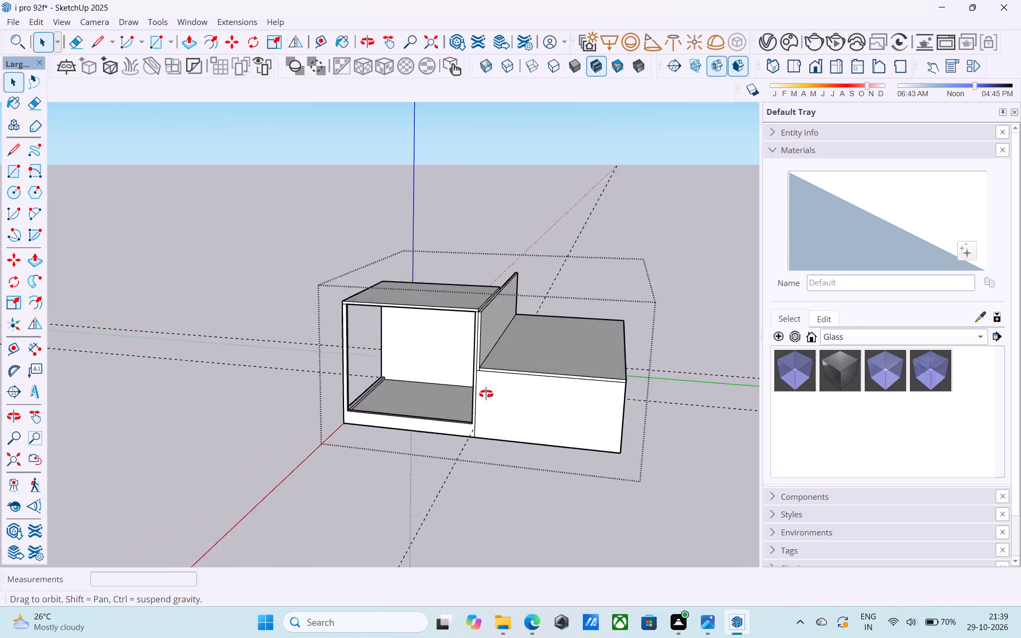
middle_drag(486, 394, 546, 418)
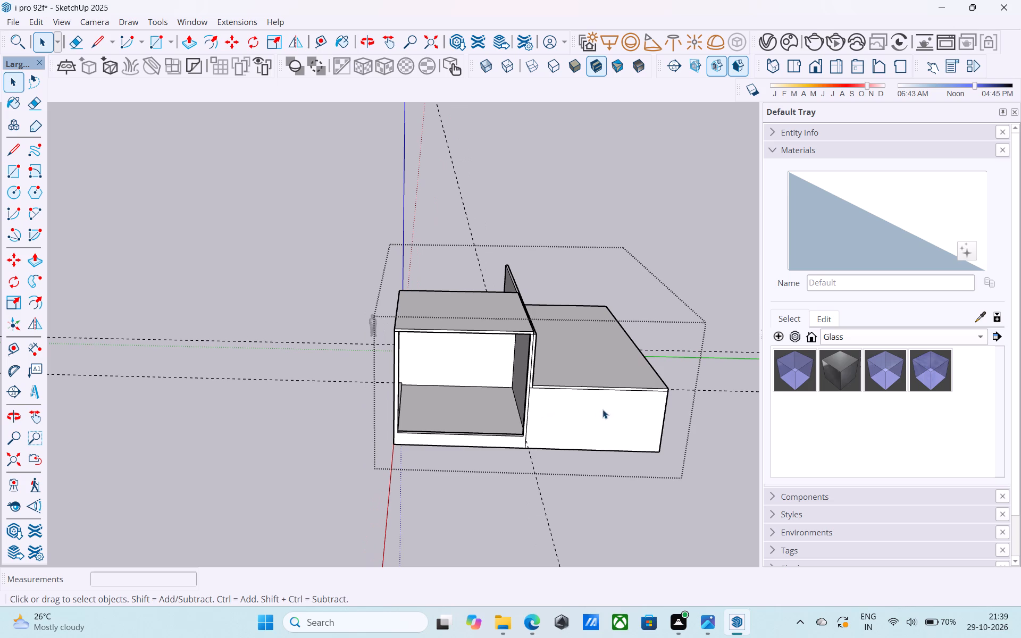
middle_drag(602, 409, 595, 368)
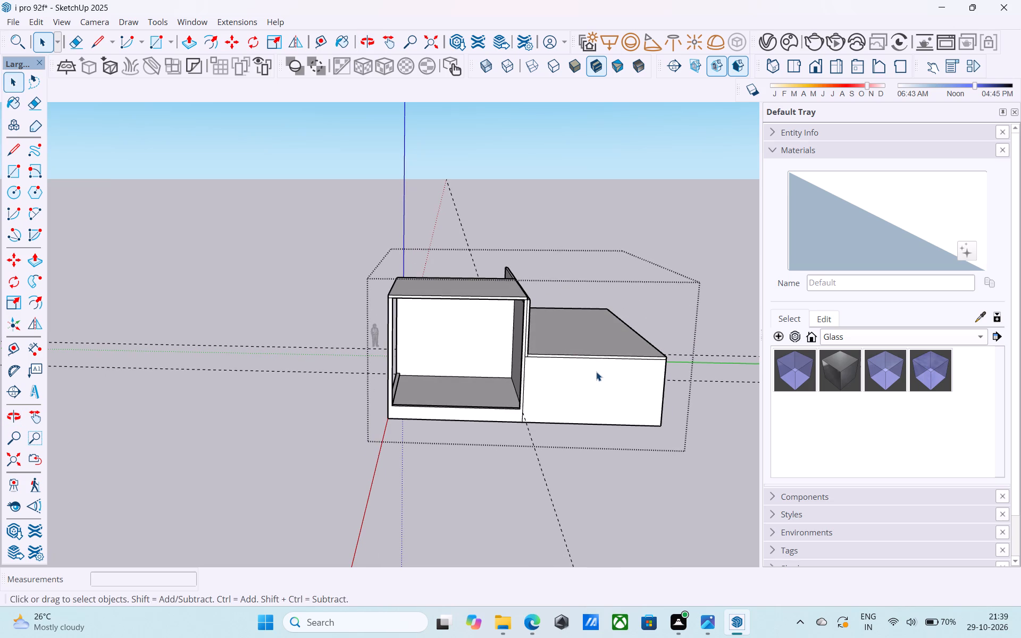
middle_drag(588, 420, 590, 375)
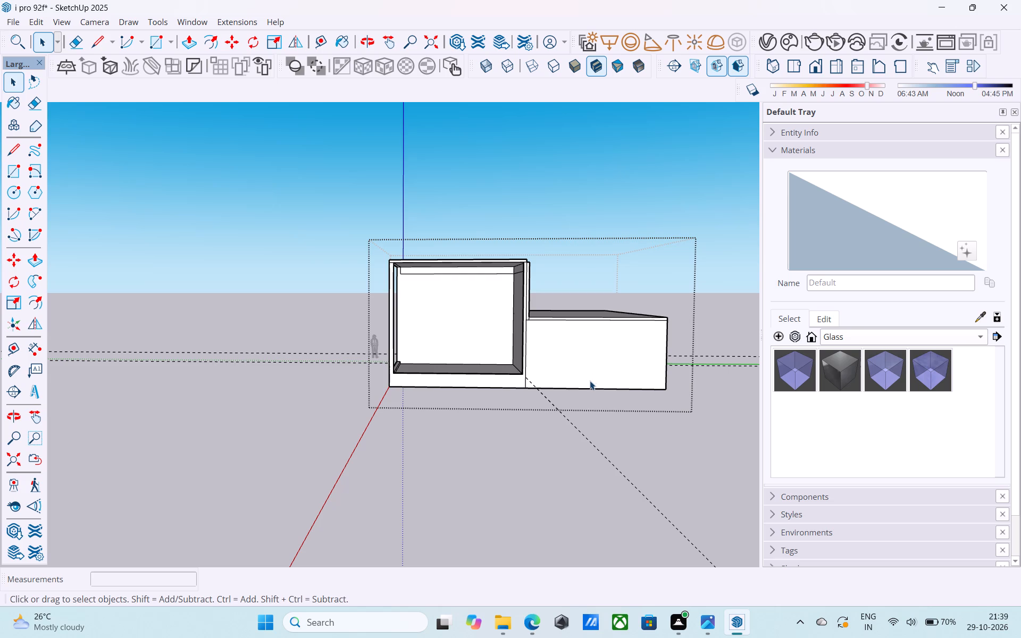
middle_drag(588, 369, 584, 334)
scroll(504, 310, up, 4)
scroll(504, 310, down, 1)
middle_drag(504, 311, 647, 356)
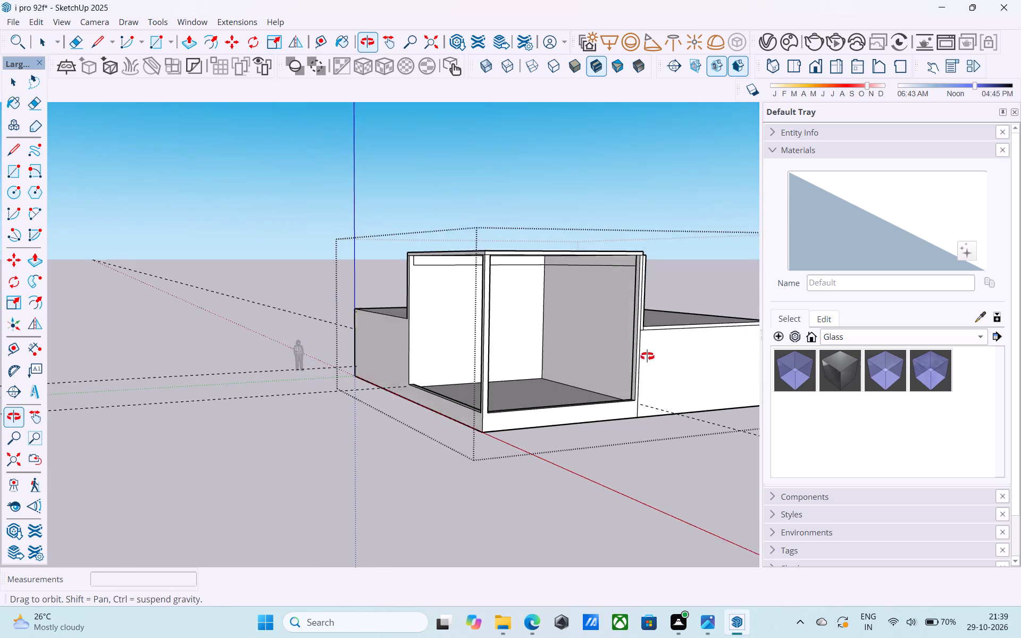
middle_drag(647, 356, 651, 352)
middle_drag(656, 339, 674, 347)
scroll(649, 308, up, 7)
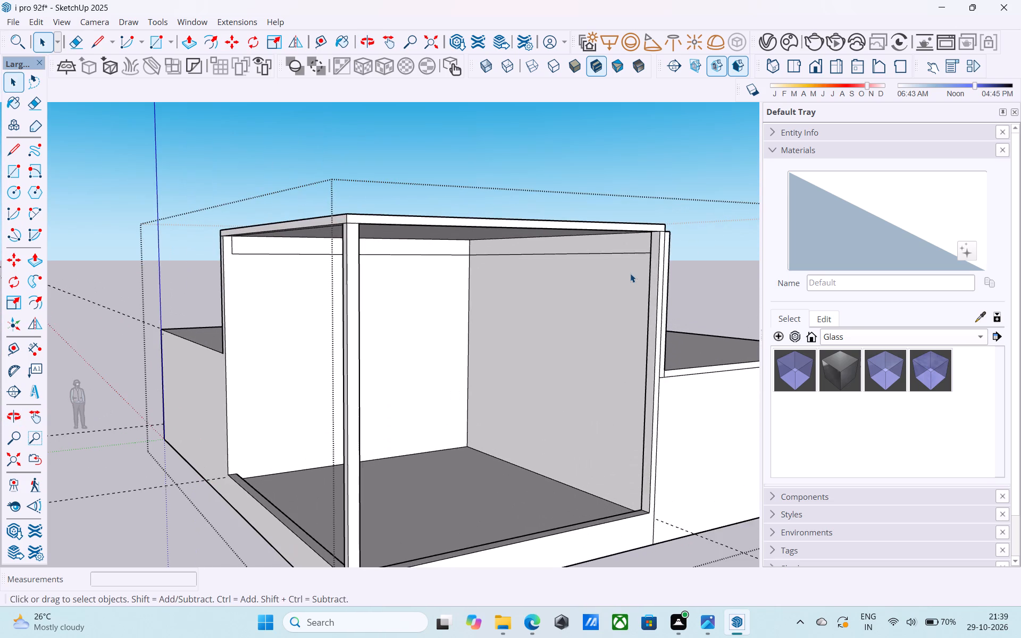
Push/Pull the inner face of the cube's rear post beside the open side back 6", flush with the back wall.
key(e)
shift+middle_drag(663, 306, 800, 359)
key(space)
scroll(634, 382, up, 2)
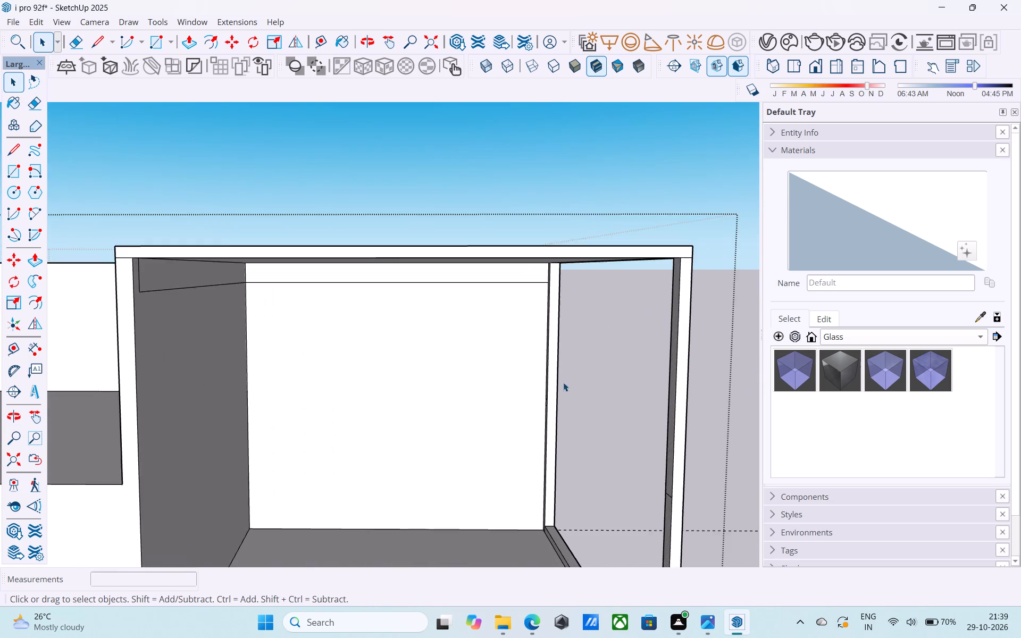
scroll(563, 382, up, 3)
click(551, 381)
key(p)
click(551, 381)
click(511, 357)
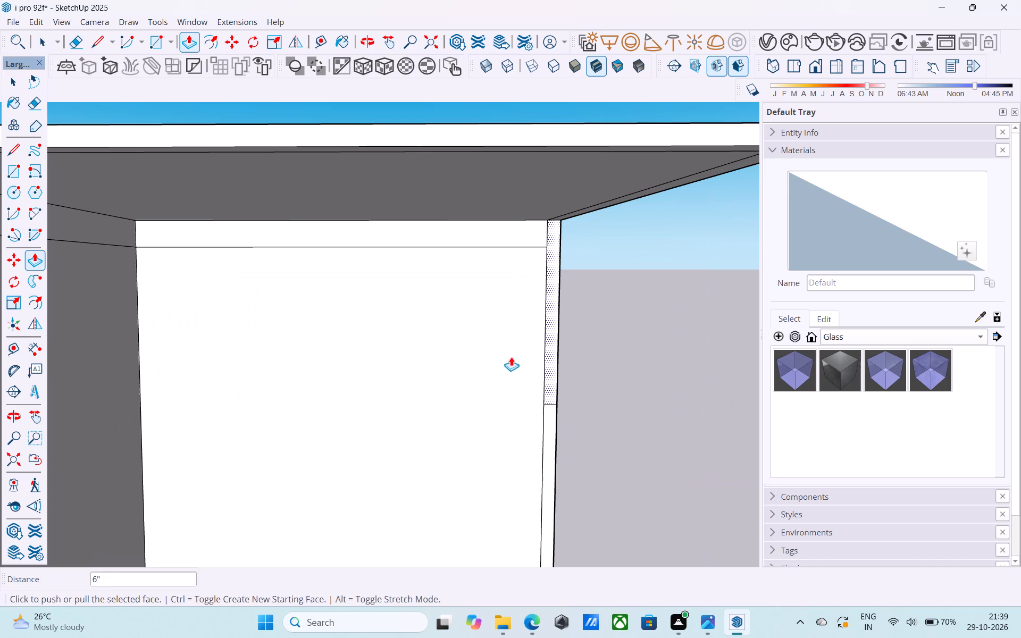
key(space)
Inspect the cube's posts, roof slab and interior walls from outside at several distances and heights.
scroll(511, 357, down, 2)
middle_drag(511, 357, 326, 384)
scroll(457, 371, down, 3)
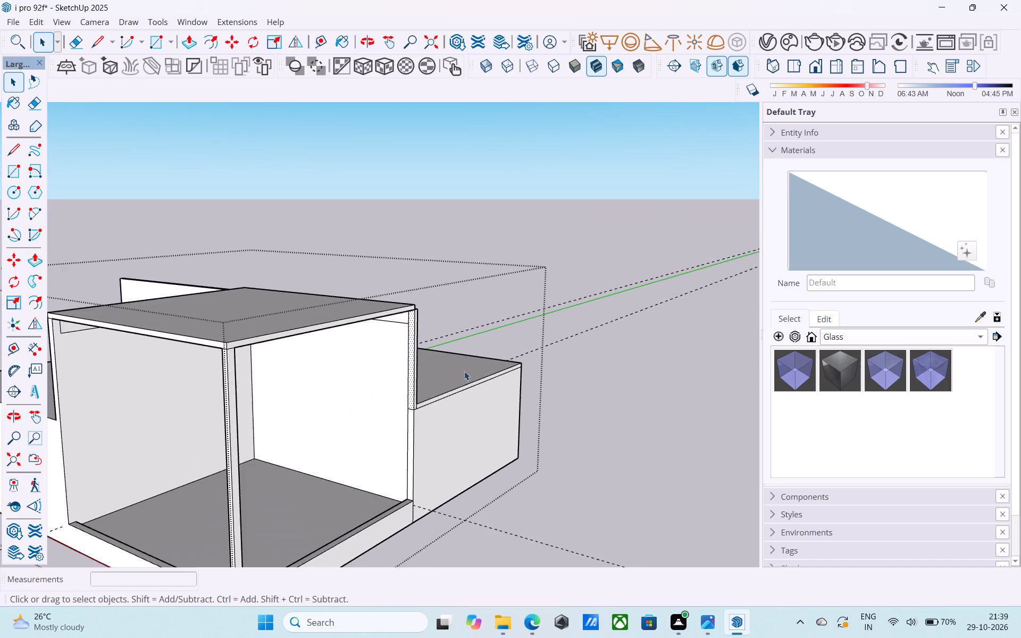
scroll(464, 371, down, 5)
middle_drag(489, 368, 403, 313)
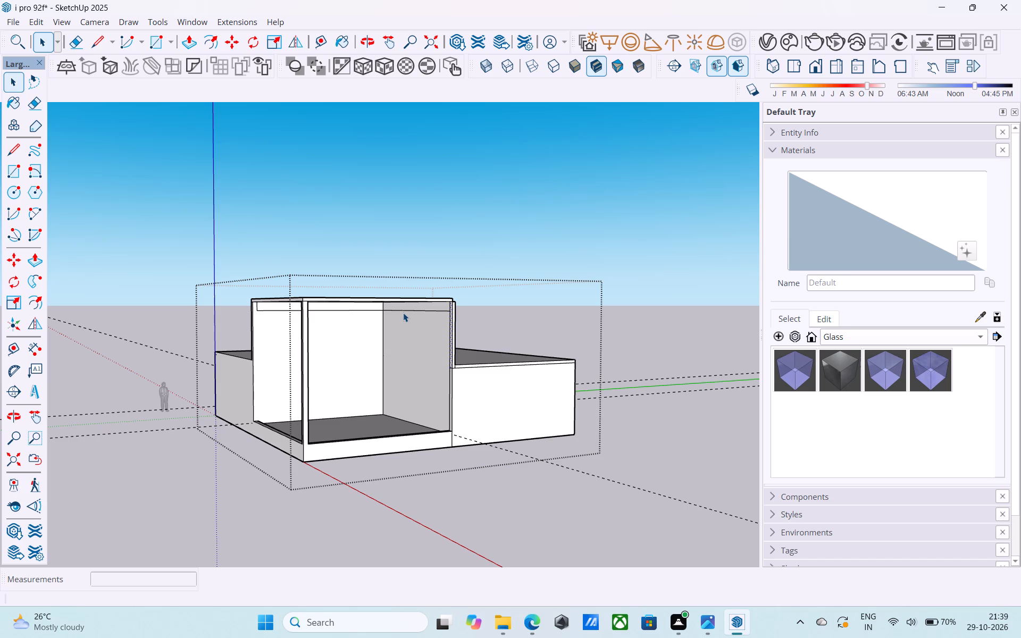
scroll(396, 314, down, 5)
middle_drag(391, 337, 396, 322)
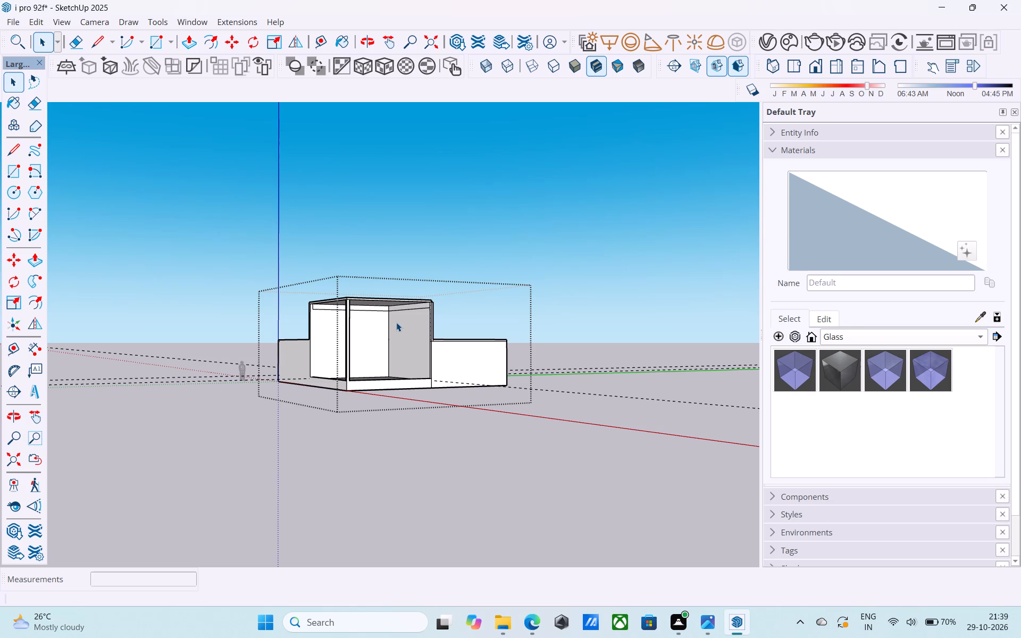
scroll(396, 323, down, 6)
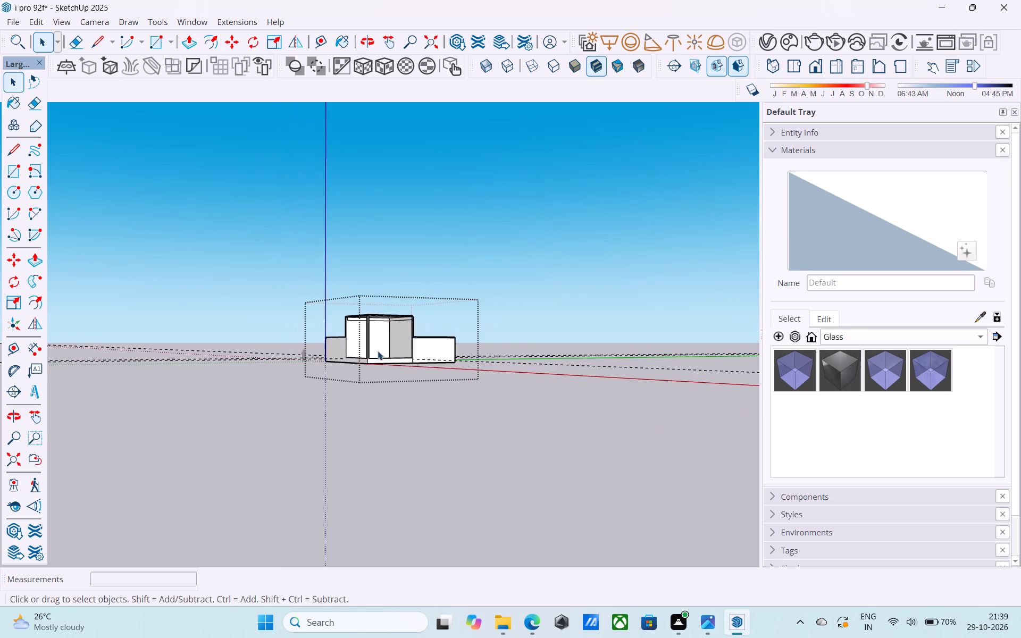
middle_drag(370, 360, 394, 435)
scroll(359, 355, up, 14)
middle_drag(364, 333, 361, 263)
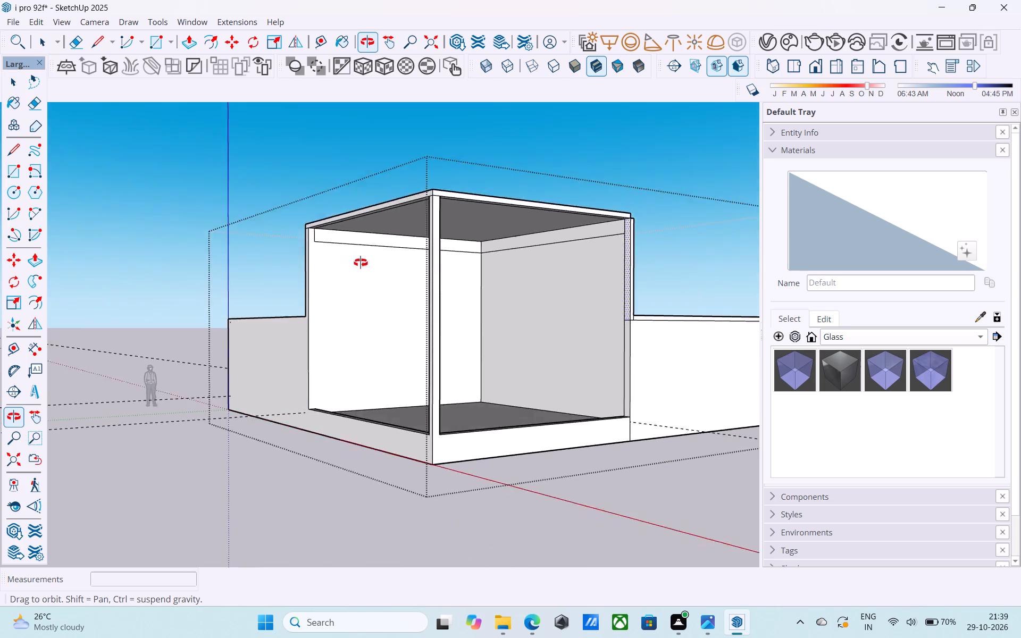
middle_drag(361, 263, 374, 283)
scroll(374, 283, up, 2)
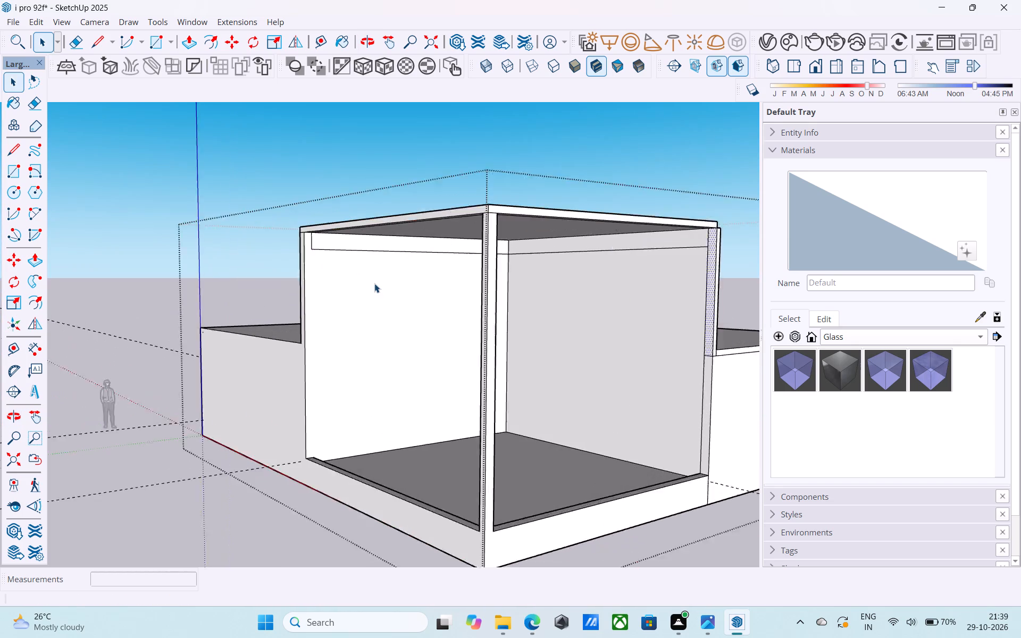
scroll(374, 283, up, 4)
scroll(419, 195, down, 5)
shift+middle_drag(413, 237, 332, 365)
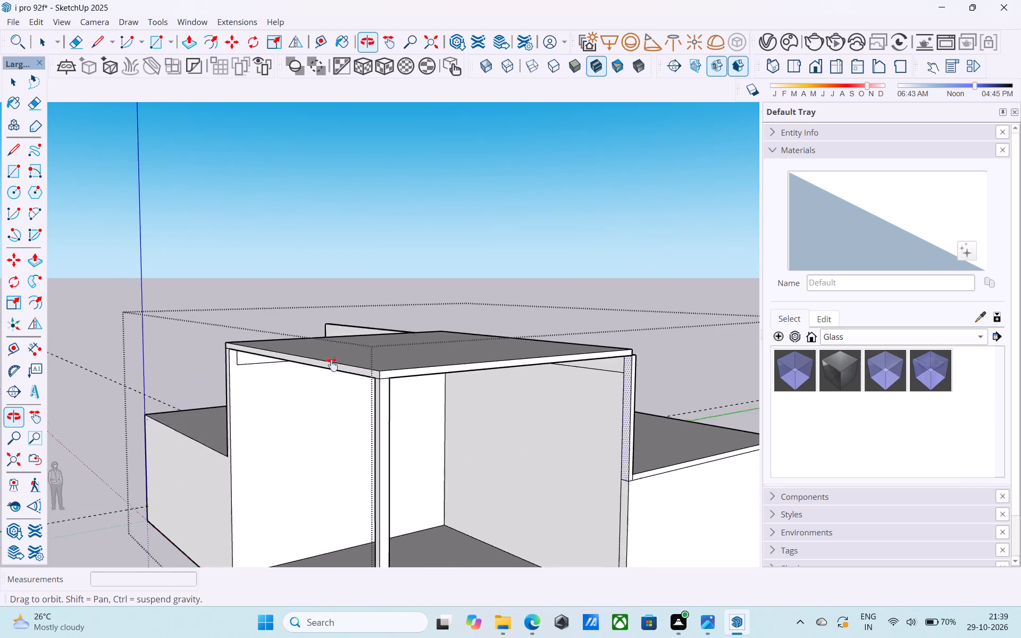
Erase the short horizontal edge crossing the cube's rear post at the lower block's roof level.
shift+middle_drag(332, 365, 355, 265)
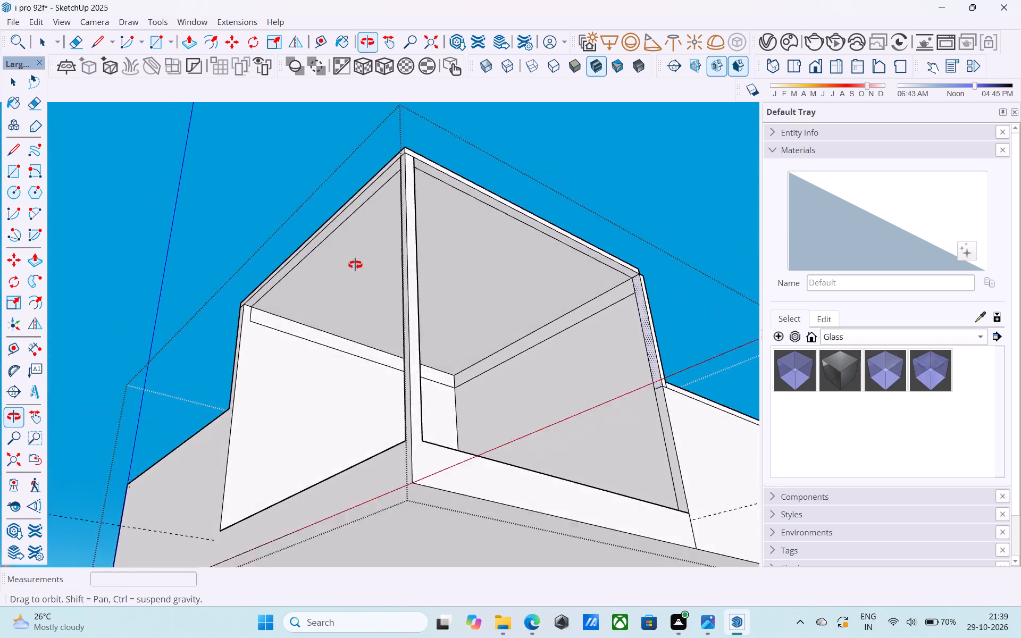
shift+middle_drag(355, 265, 362, 350)
middle_drag(381, 392, 382, 397)
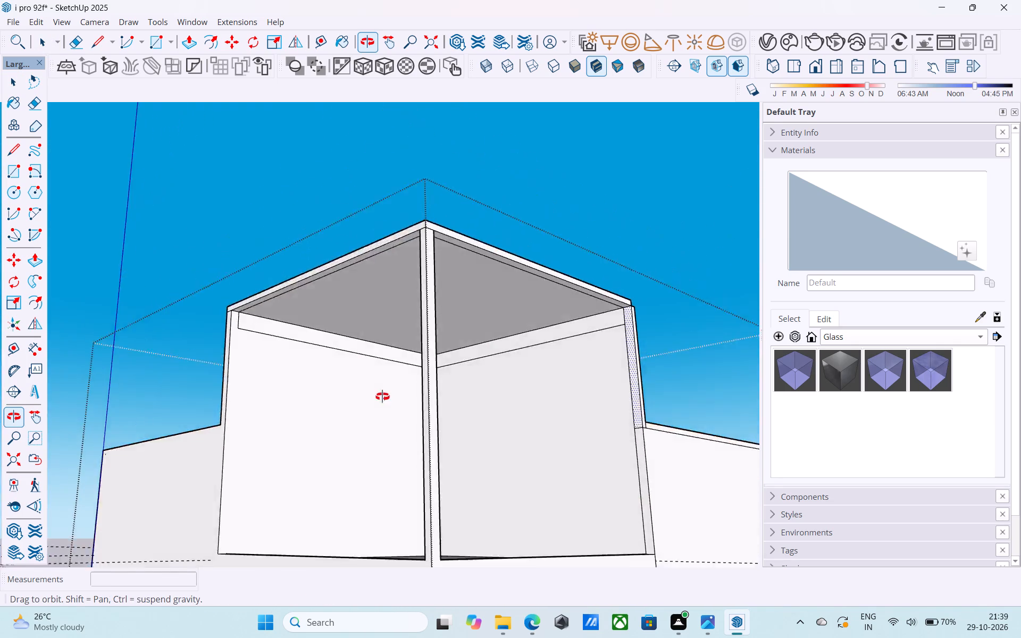
middle_drag(382, 397, 398, 436)
shift+middle_drag(416, 459, 347, 365)
shift+middle_drag(352, 446, 360, 418)
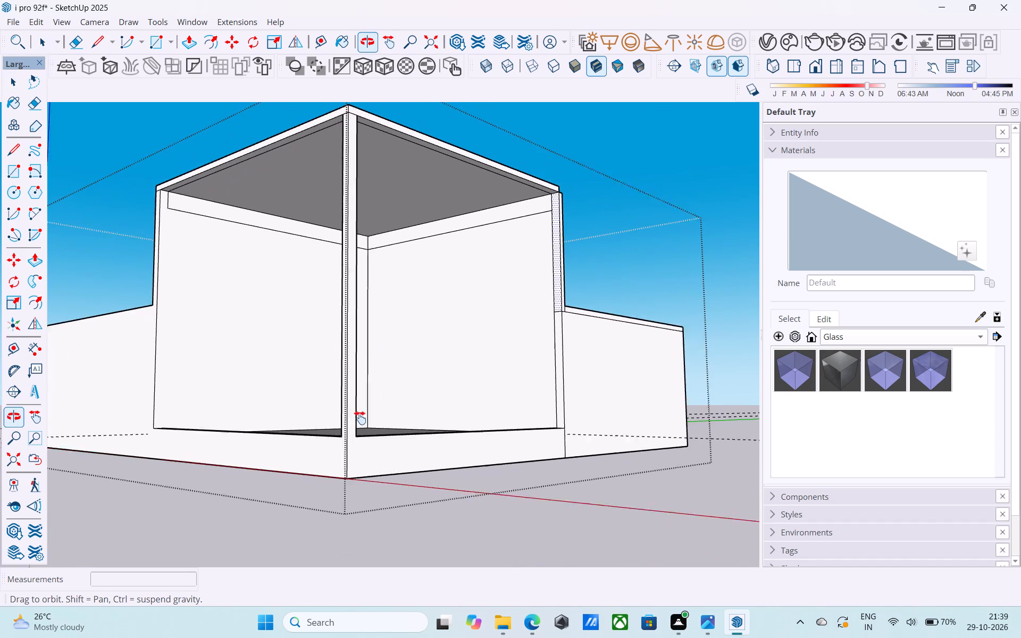
shift+middle_drag(360, 418, 362, 402)
scroll(567, 314, up, 3)
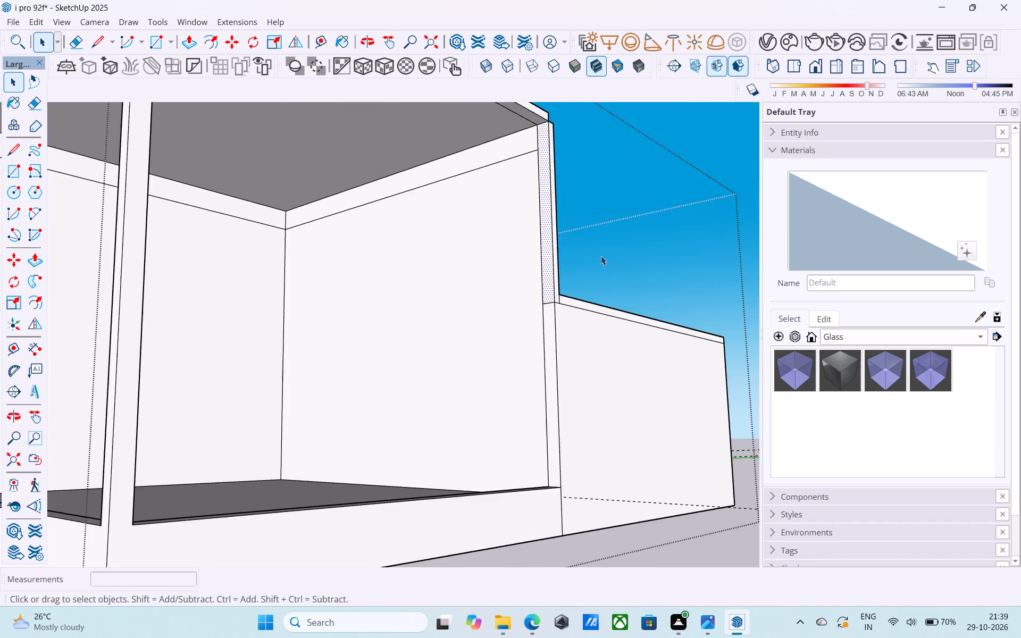
scroll(601, 256, up, 4)
scroll(539, 319, up, 5)
key(e)
drag(536, 305, 534, 320)
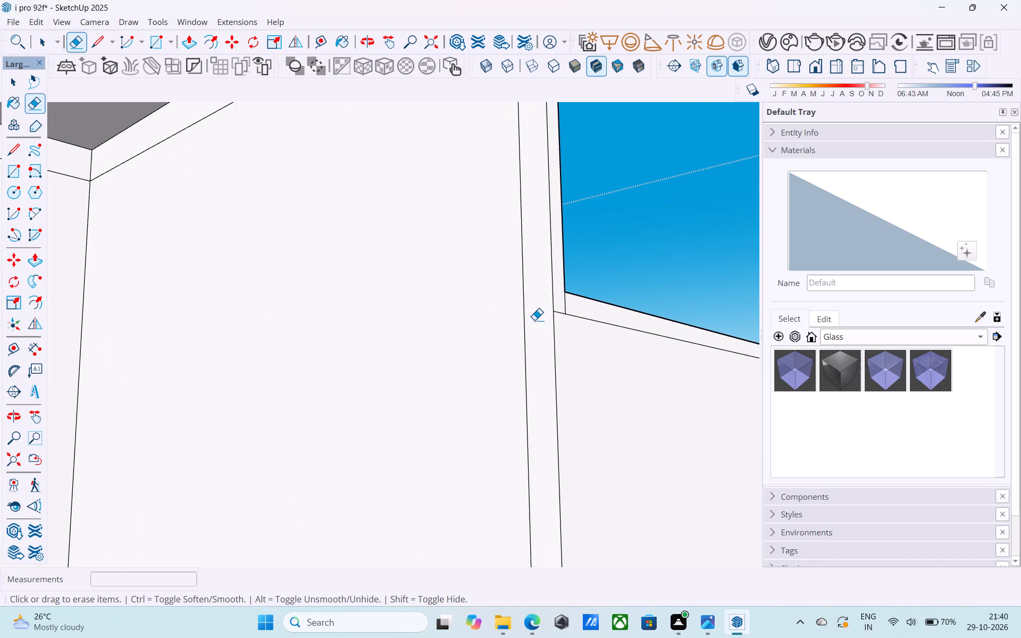
Erase the leftover beam outline edges just below the roof slab on both interior walls of the cube.
scroll(534, 320, up, 1)
scroll(534, 320, down, 20)
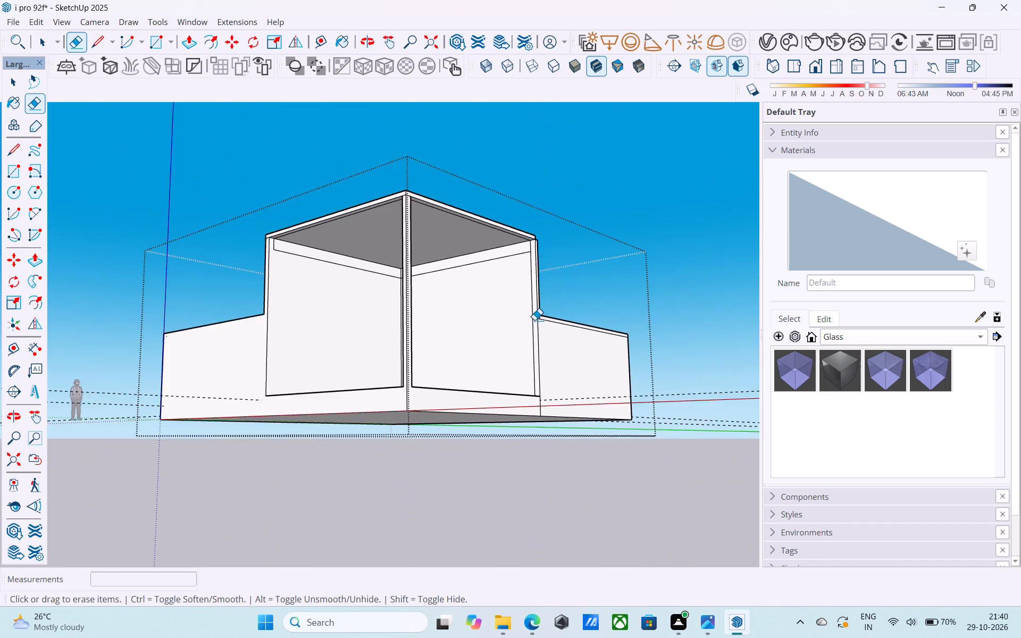
middle_drag(534, 320, 512, 361)
scroll(338, 307, up, 10)
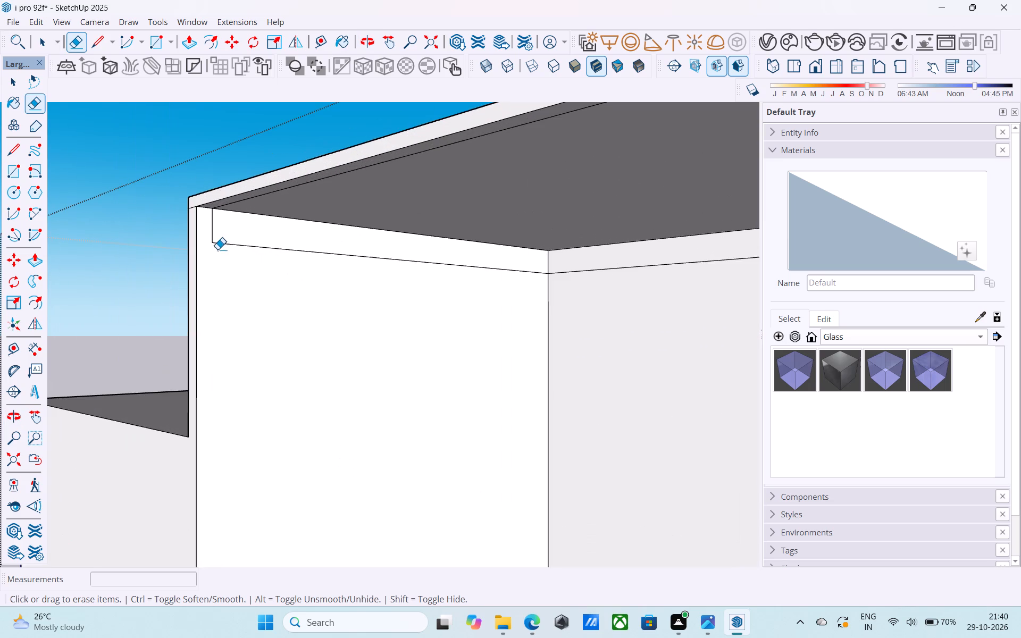
click(214, 243)
drag(632, 260, 634, 288)
scroll(532, 325, down, 10)
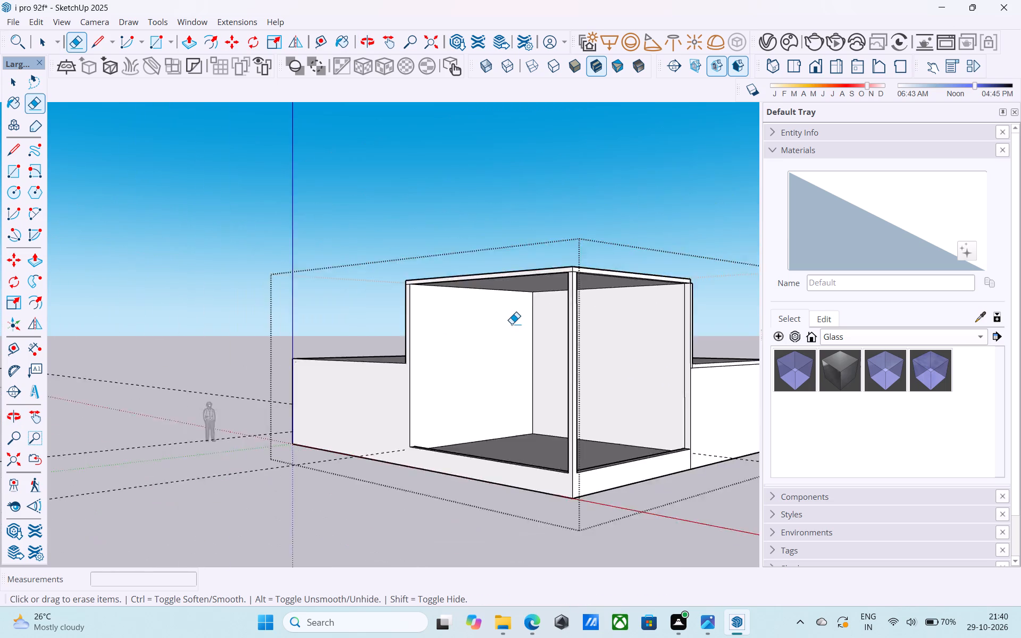
Inspect the cube's open sides, interior walls and floor from several angles for remaining stray edges.
middle_drag(512, 324, 498, 341)
middle_drag(517, 367, 498, 357)
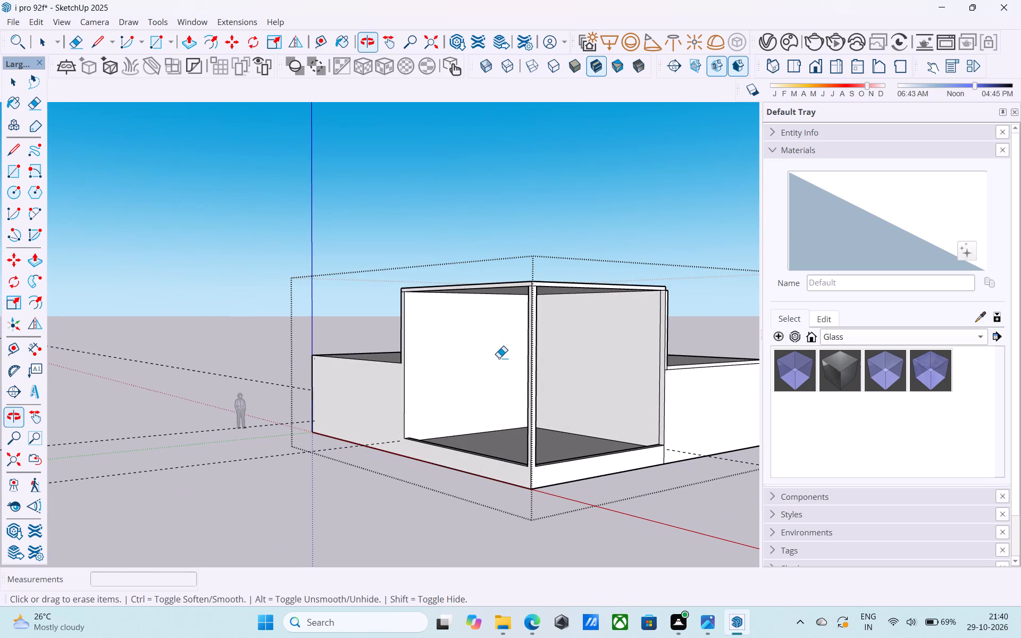
middle_click(506, 378)
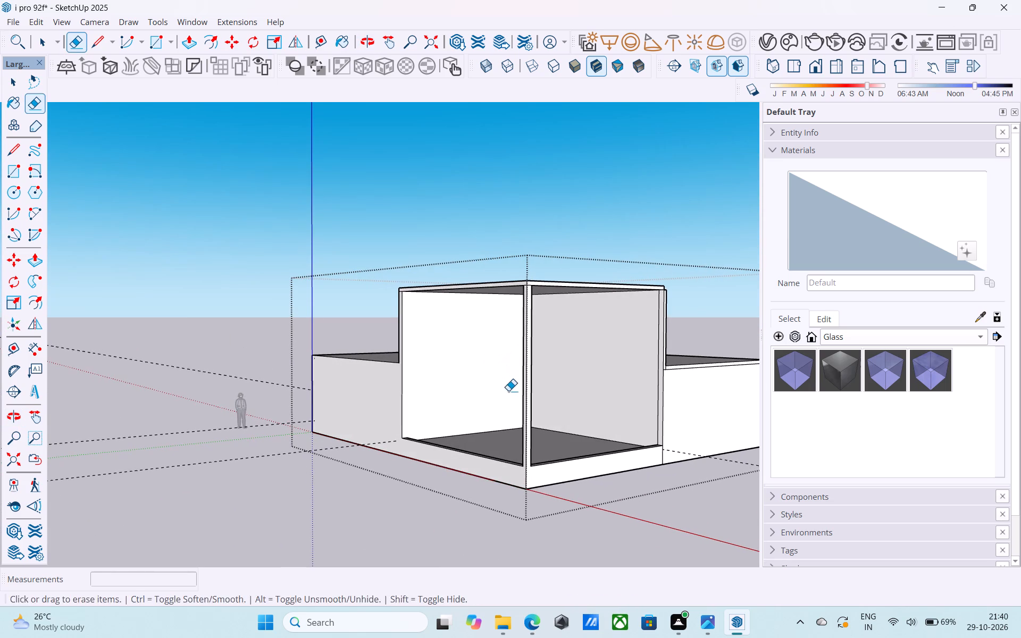
middle_drag(508, 393, 480, 382)
middle_drag(490, 395, 467, 443)
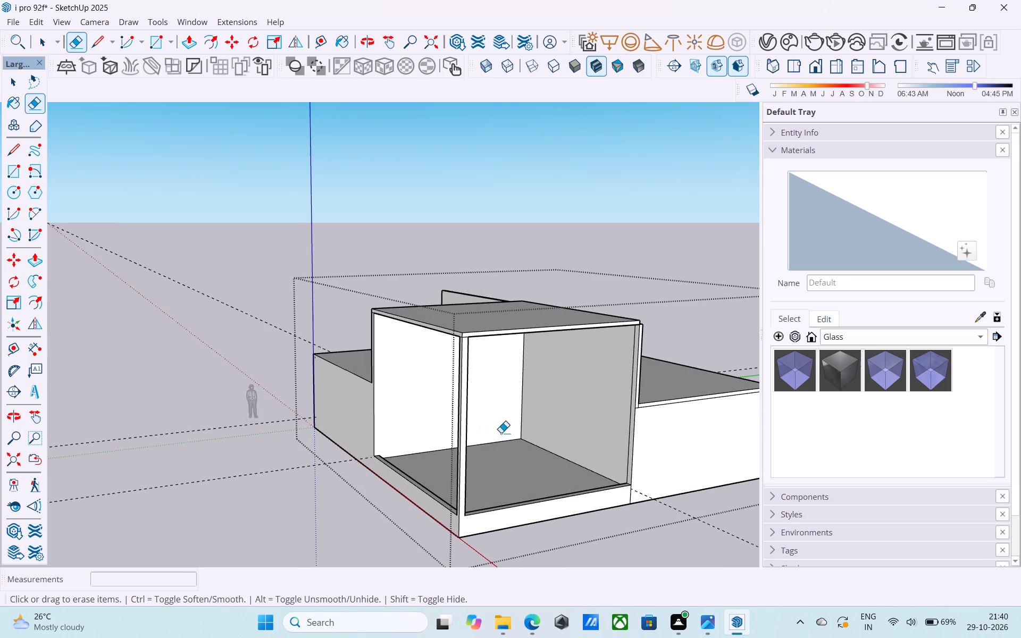
key(space)
middle_drag(508, 431, 471, 385)
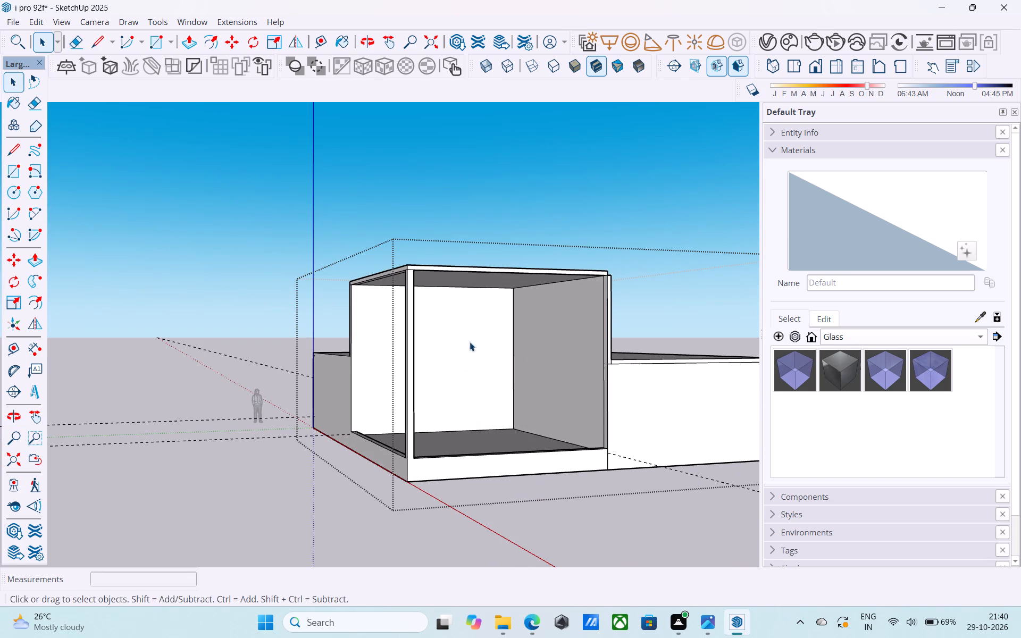
scroll(533, 367, down, 1)
middle_drag(528, 368, 407, 389)
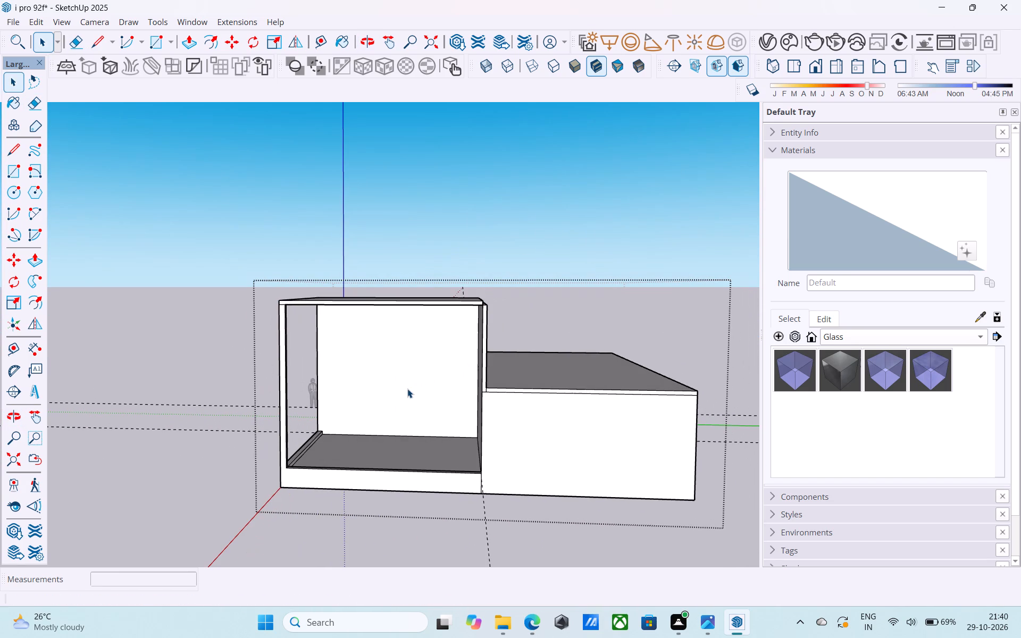
middle_drag(420, 383, 462, 390)
Measure the cube's interior height with the Line tool, from the back floor corner up to the ceiling corner.
key(l)
scroll(497, 409, up, 3)
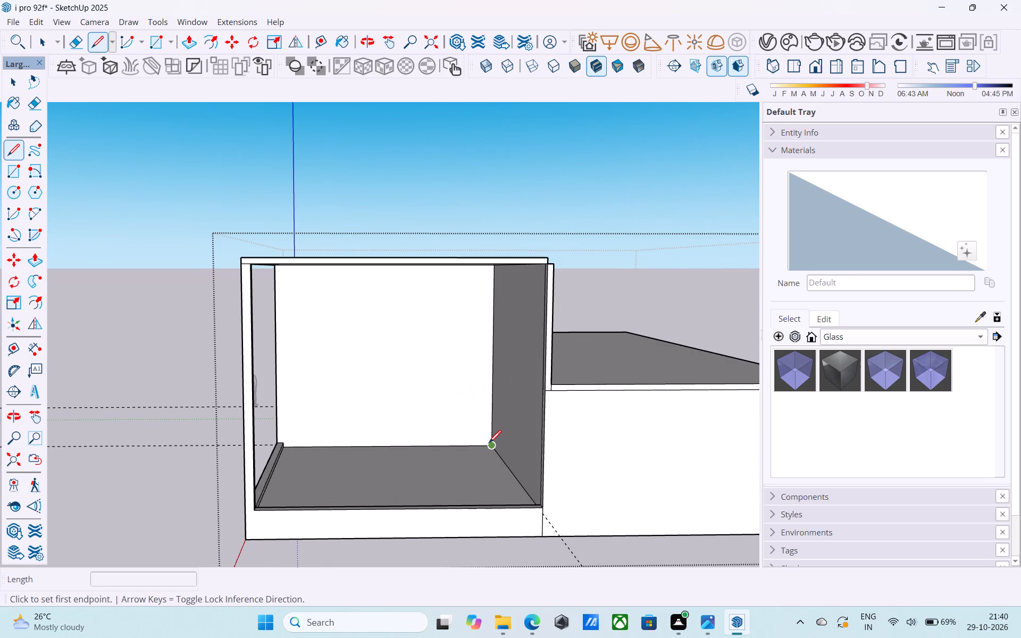
click(489, 444)
middle_drag(479, 450, 488, 428)
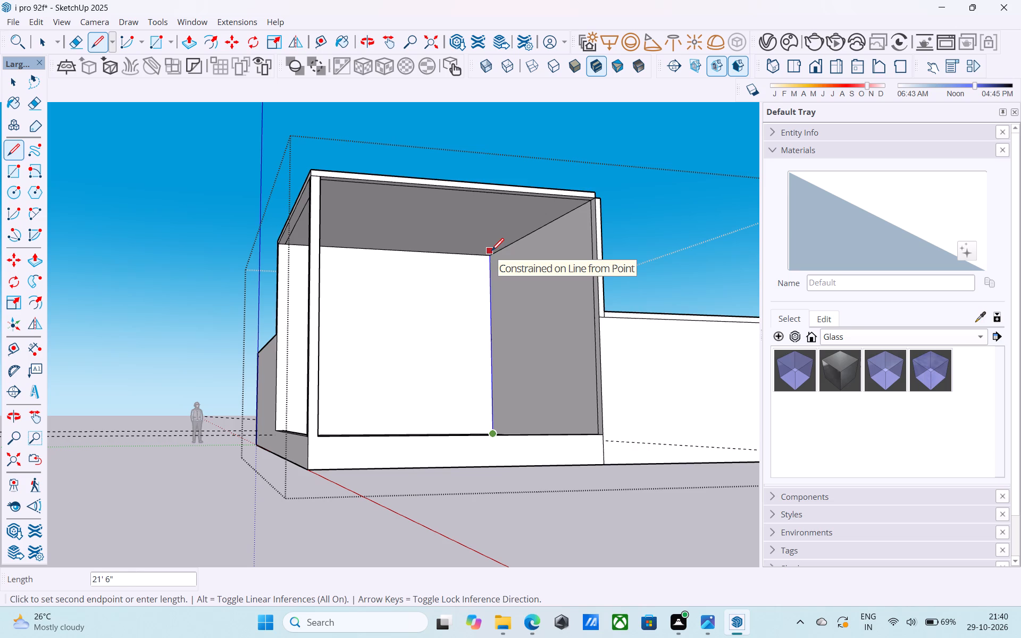
scroll(491, 252, up, 5)
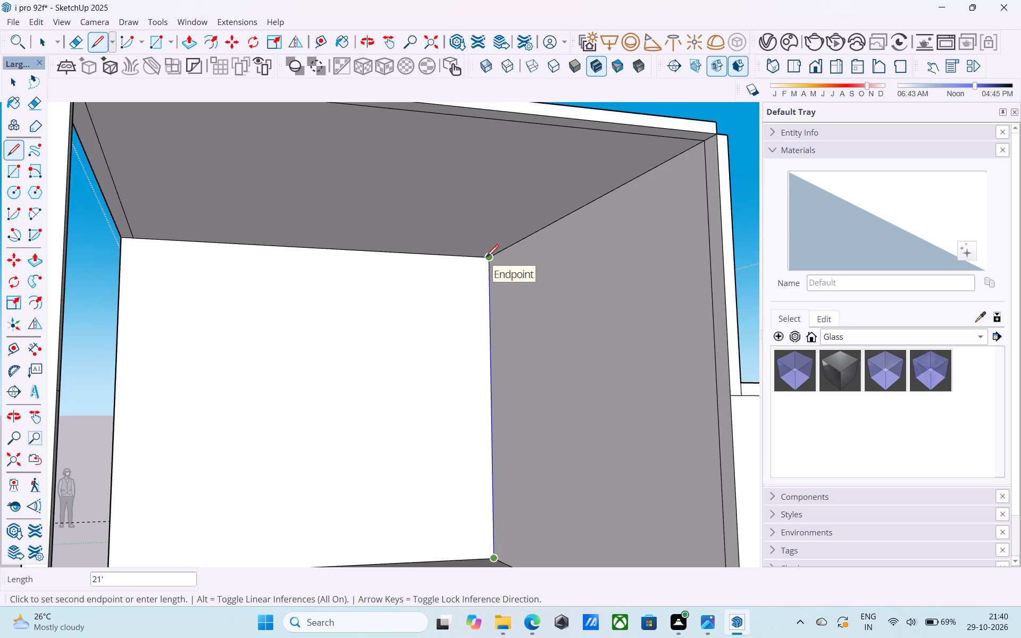
key(space)
Examine the roof slab and the adjoining wall's top from above, and the whole building from below.
scroll(486, 258, down, 4)
middle_drag(486, 258, 462, 314)
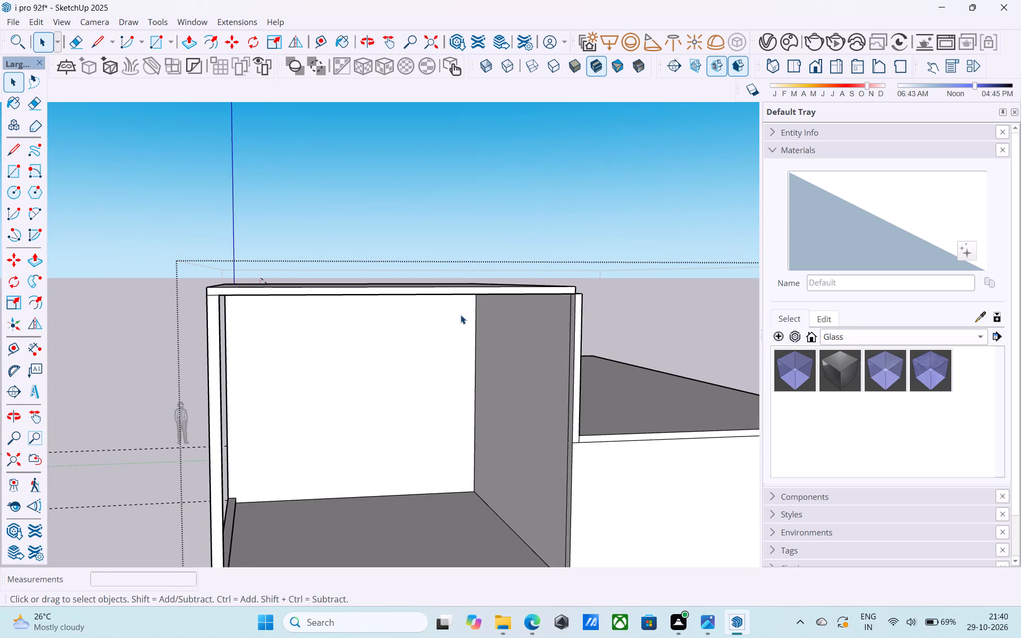
middle_drag(461, 316, 440, 309)
middle_drag(441, 320, 429, 351)
scroll(430, 351, down, 3)
middle_drag(430, 354, 389, 373)
scroll(387, 377, up, 4)
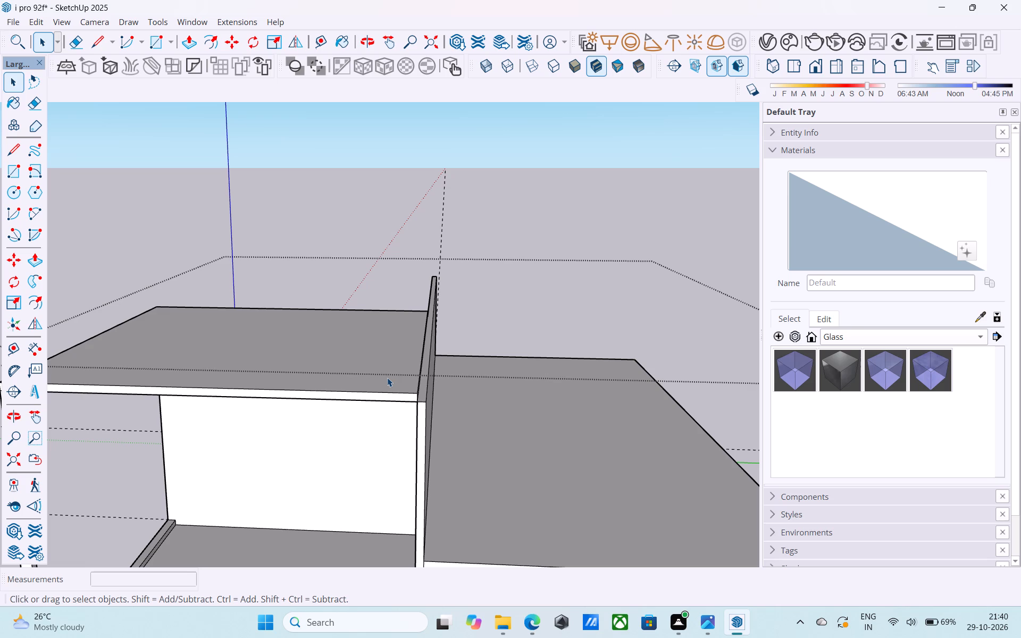
scroll(100, 453, down, 1)
scroll(118, 438, up, 2)
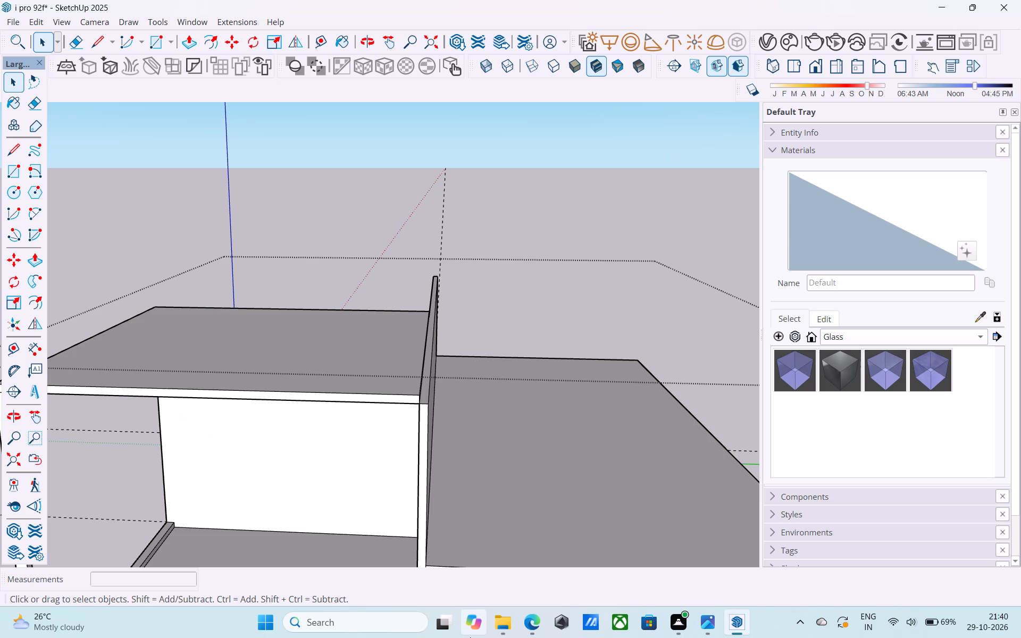
scroll(431, 342, down, 8)
middle_drag(419, 409, 462, 212)
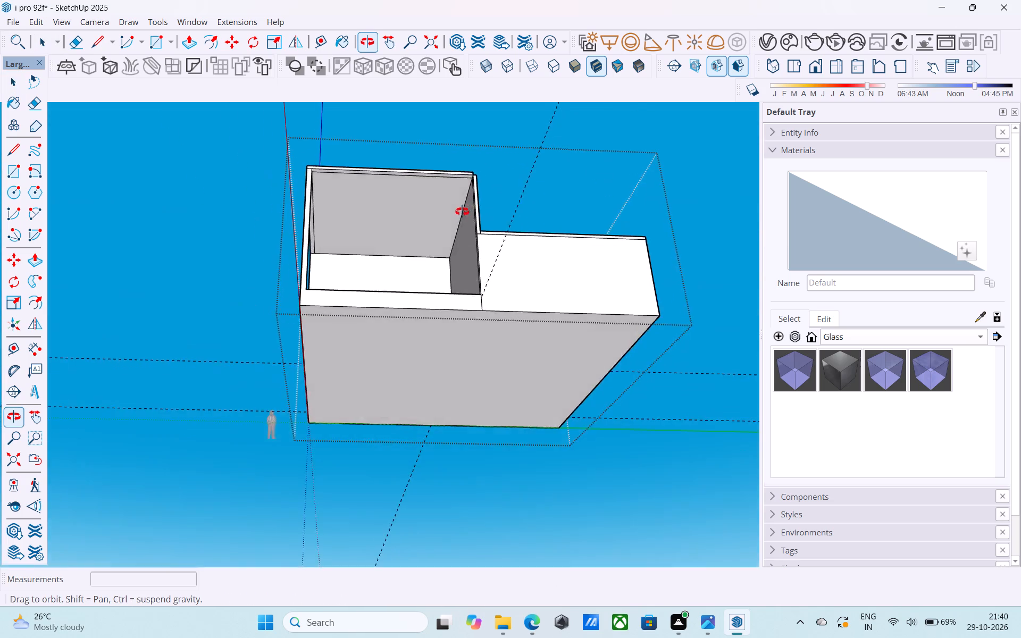
middle_drag(462, 212, 435, 405)
Push/Pull the narrow top face of the cube's wall between the roof slab and the lower block upward.
scroll(440, 376, up, 16)
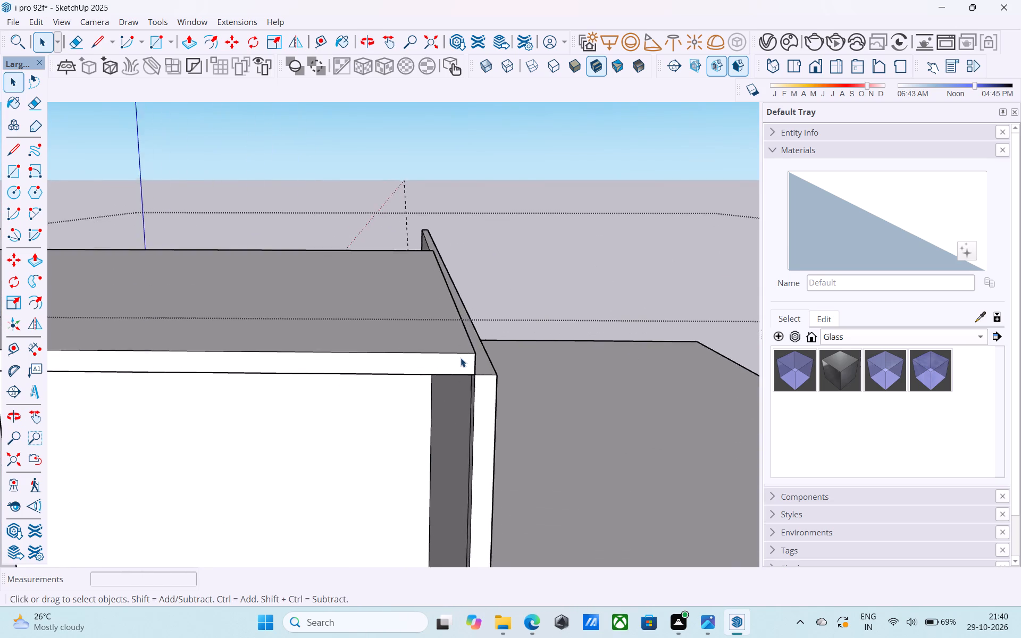
scroll(461, 358, up, 3)
middle_drag(461, 358, 400, 346)
click(497, 375)
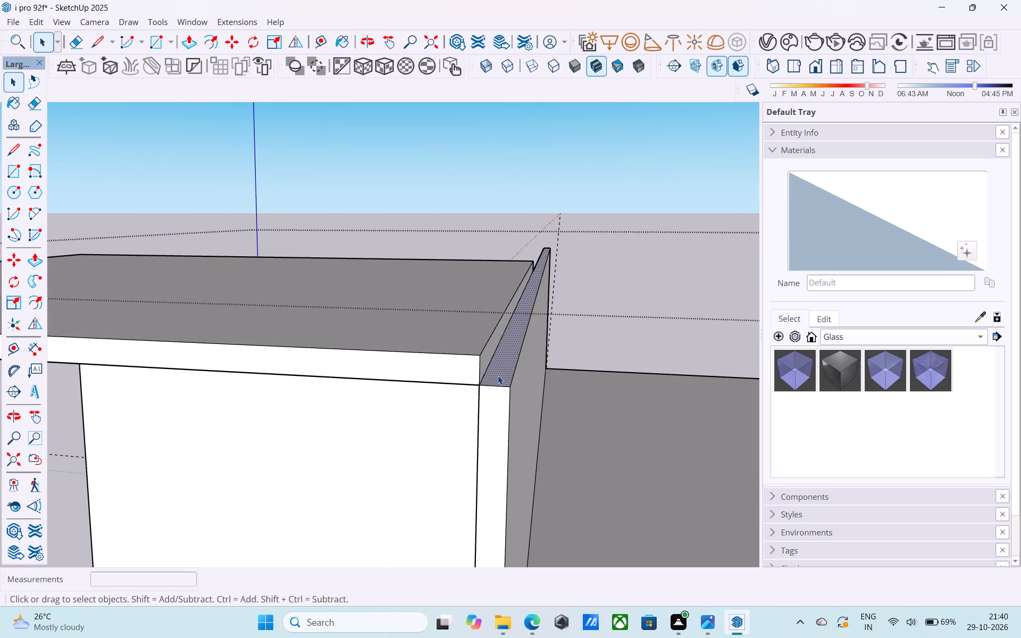
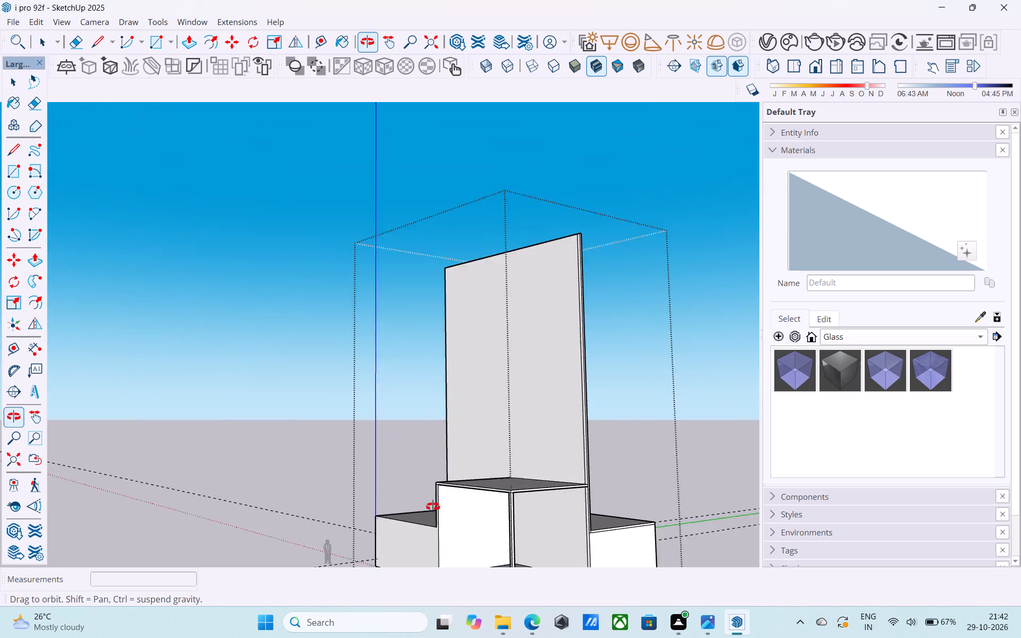
Offset the outline of the raised cube's roof slab top face inward by 6".
middle_drag(433, 507, 425, 505)
scroll(472, 467, down, 4)
middle_drag(499, 462, 258, 472)
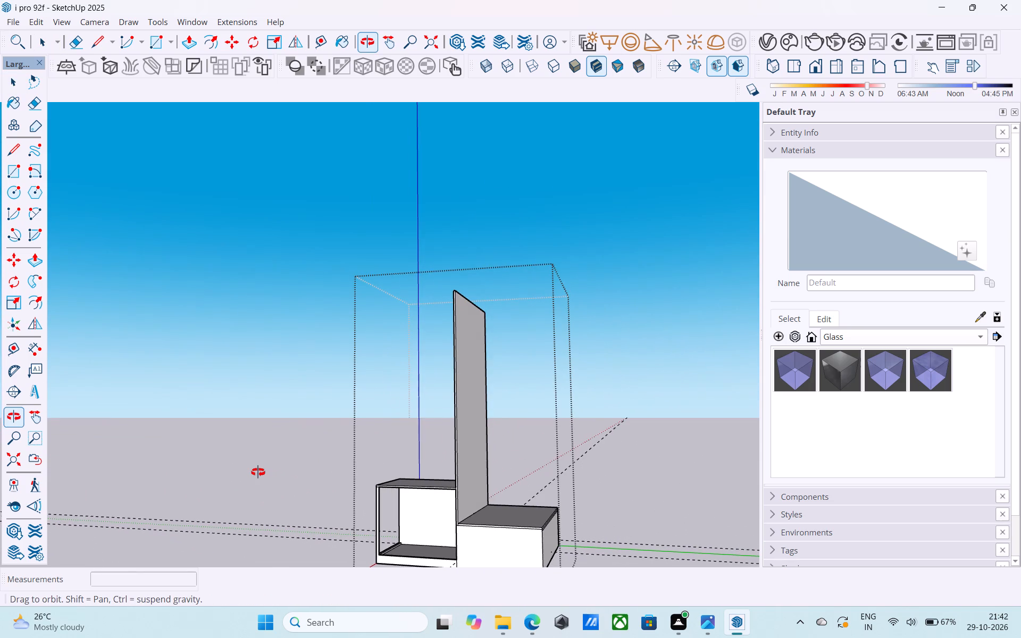
middle_drag(258, 472, 283, 474)
middle_drag(285, 475, 327, 533)
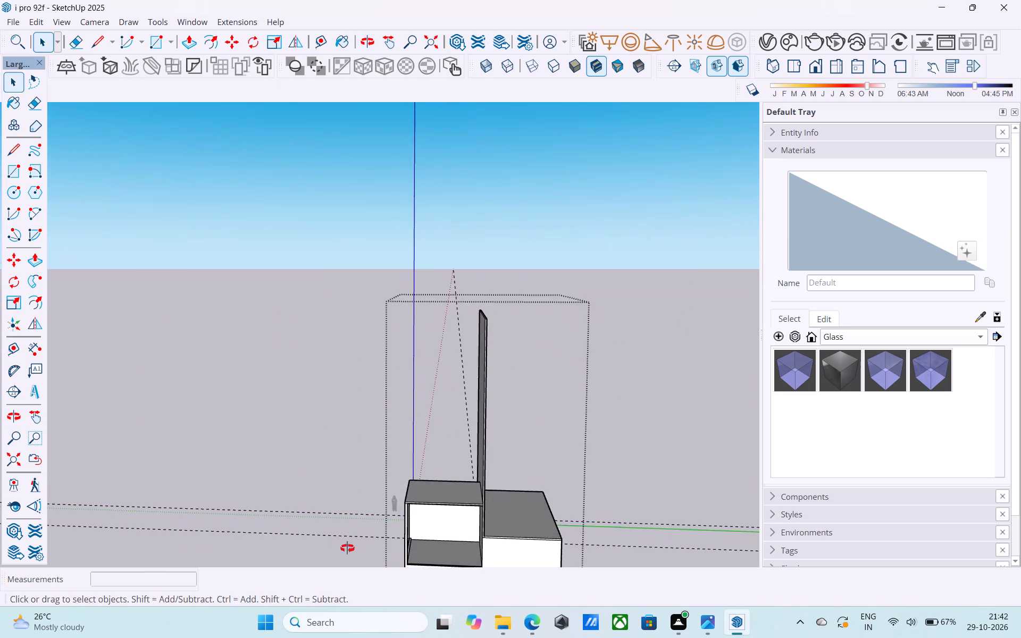
middle_drag(346, 548, 474, 592)
scroll(538, 519, up, 7)
middle_drag(448, 479, 461, 497)
scroll(425, 446, down, 5)
middle_drag(425, 446, 450, 502)
scroll(466, 490, up, 4)
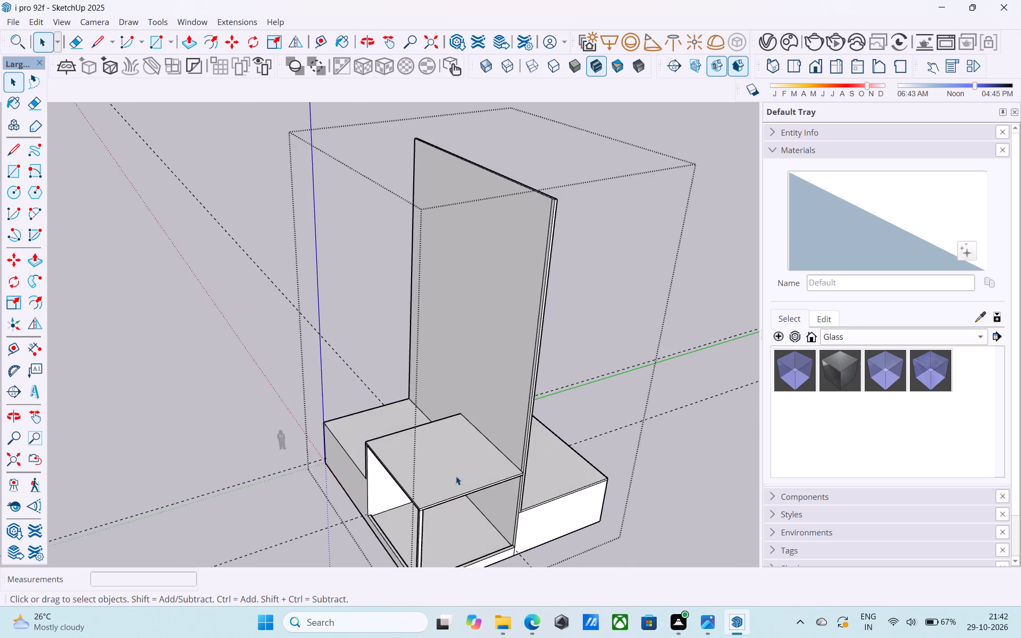
scroll(447, 466, up, 3)
click(447, 465)
scroll(447, 465, up, 3)
key(f)
click(447, 465)
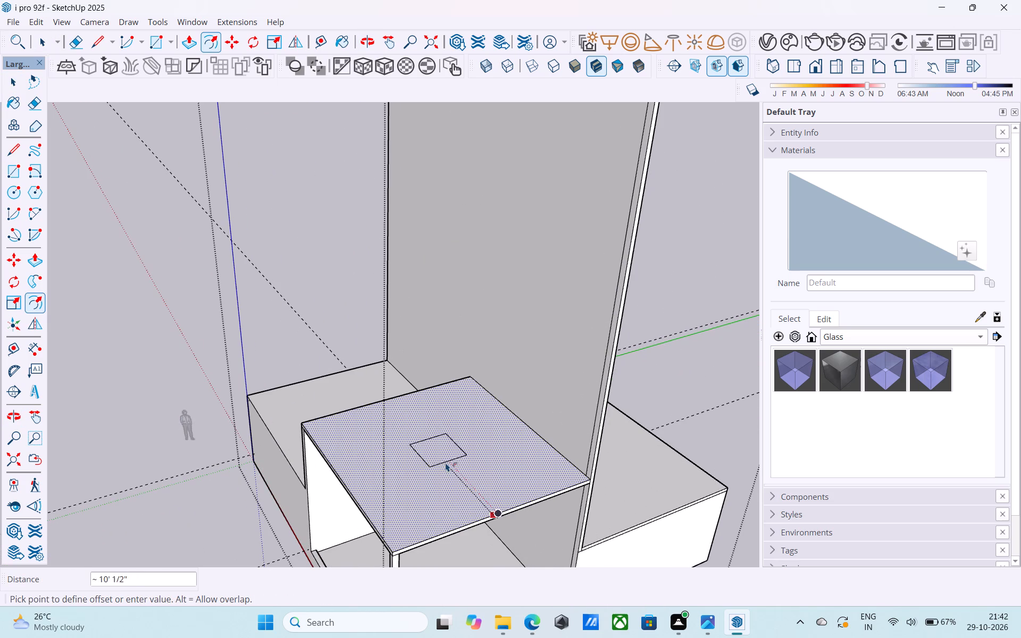
text(6")
key(Return)
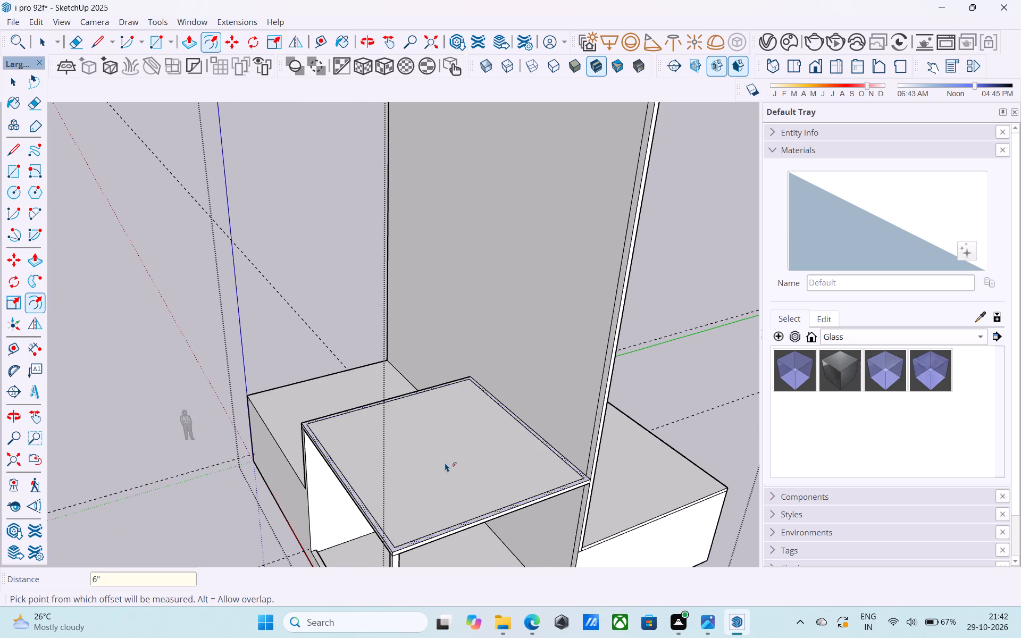
key(v)
Examine the roof slab's edge faces, the offset border and the cube's open sides from several angles.
scroll(445, 463, down, 2)
middle_drag(445, 463, 438, 465)
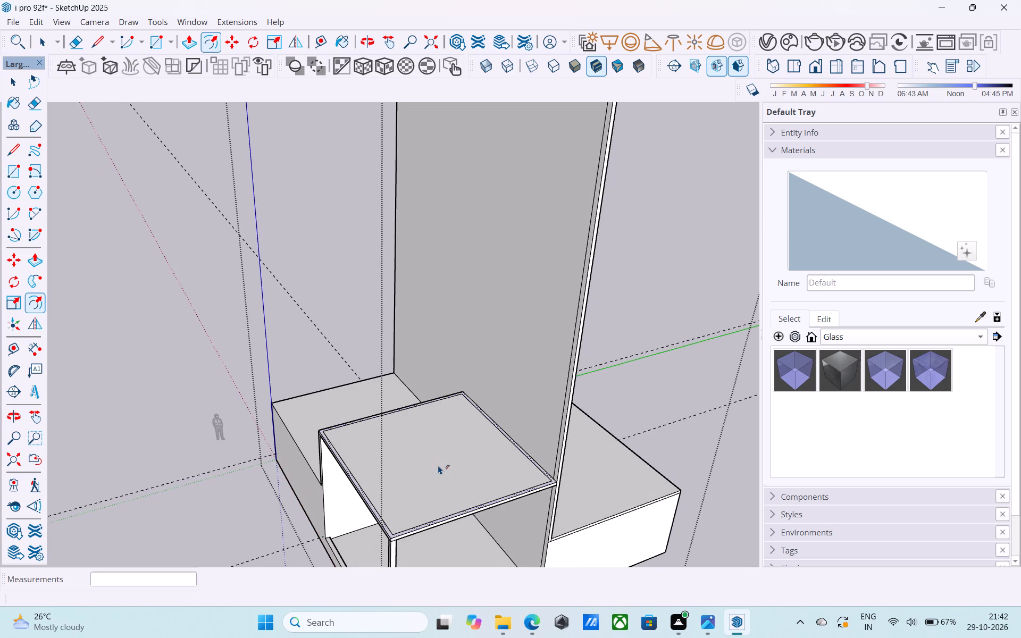
middle_drag(439, 466, 441, 477)
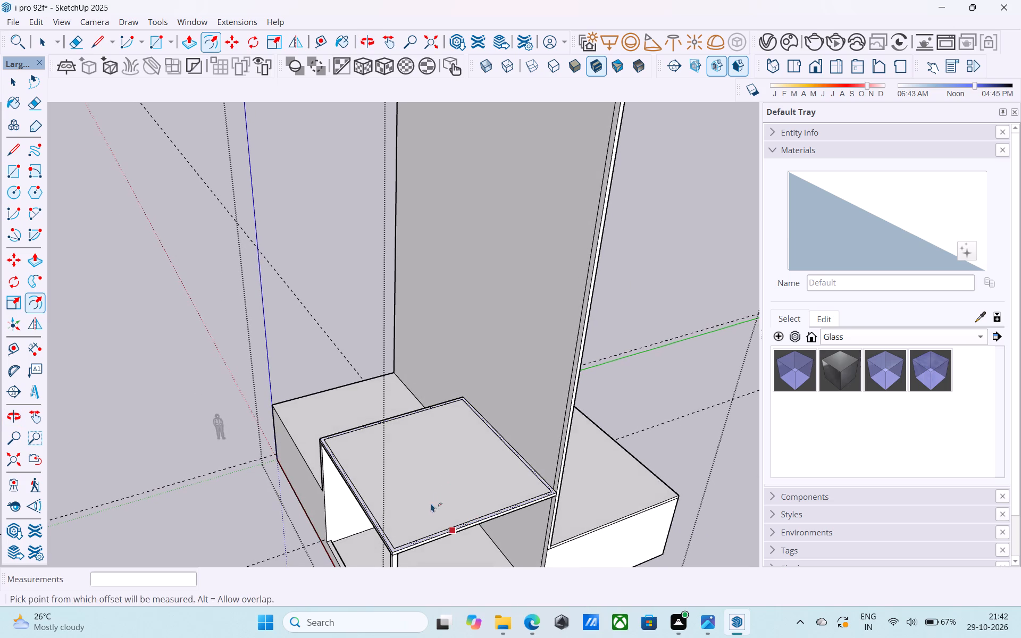
middle_drag(431, 503, 450, 449)
scroll(450, 455, up, 4)
key(space)
scroll(411, 489, up, 7)
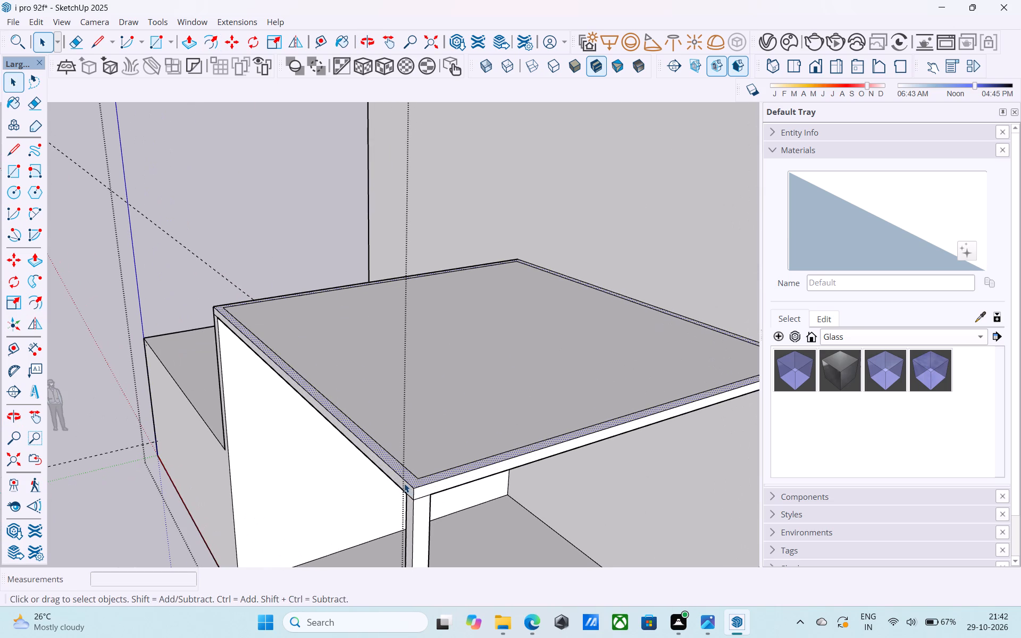
click(403, 483)
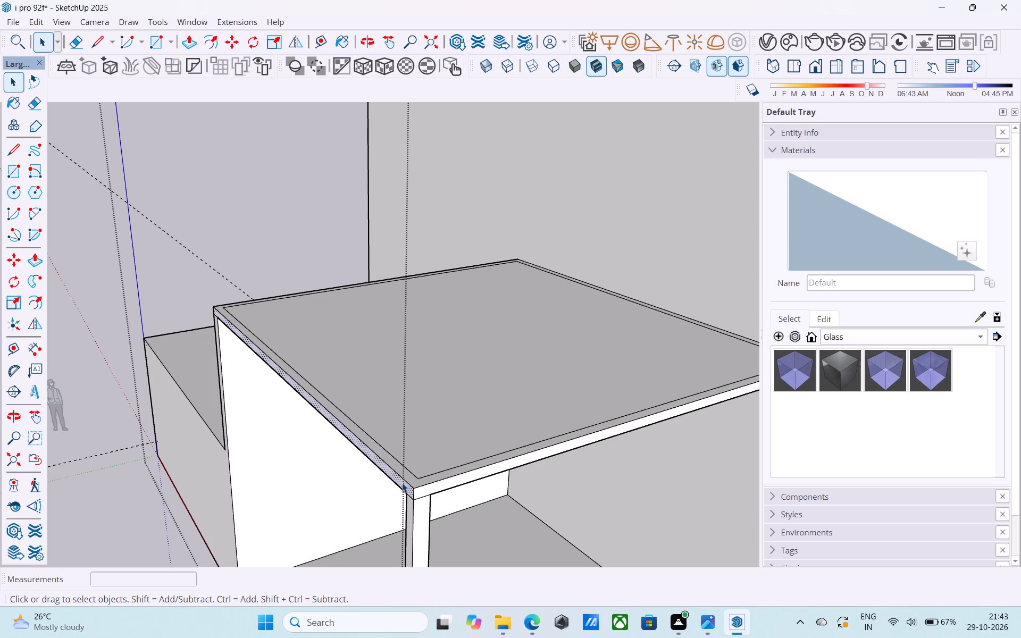
scroll(397, 482, down, 6)
middle_drag(390, 490, 352, 449)
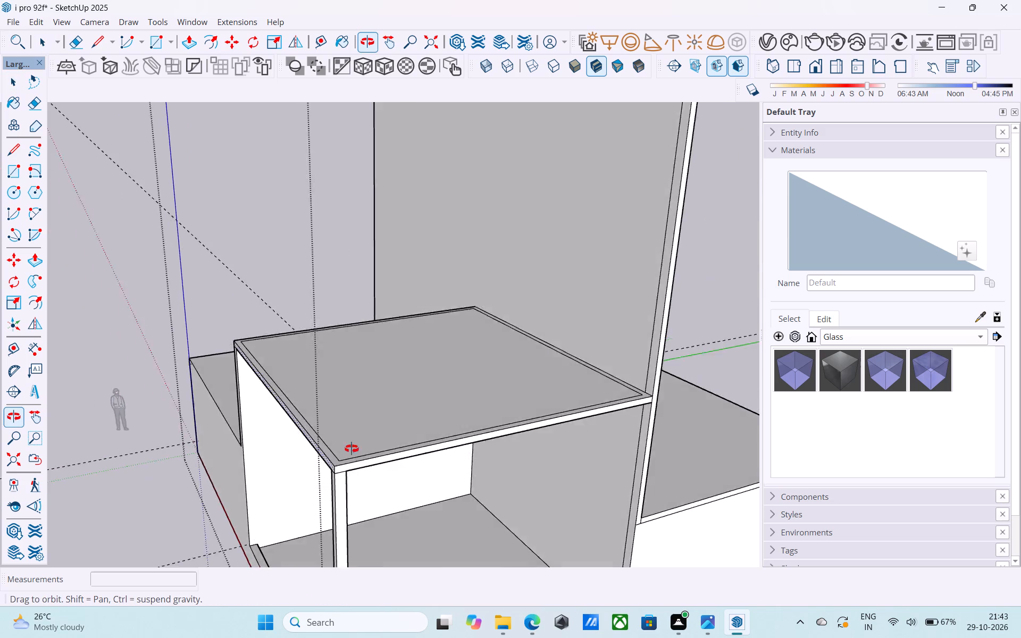
middle_drag(352, 449, 359, 426)
scroll(304, 309, up, 5)
scroll(304, 308, down, 6)
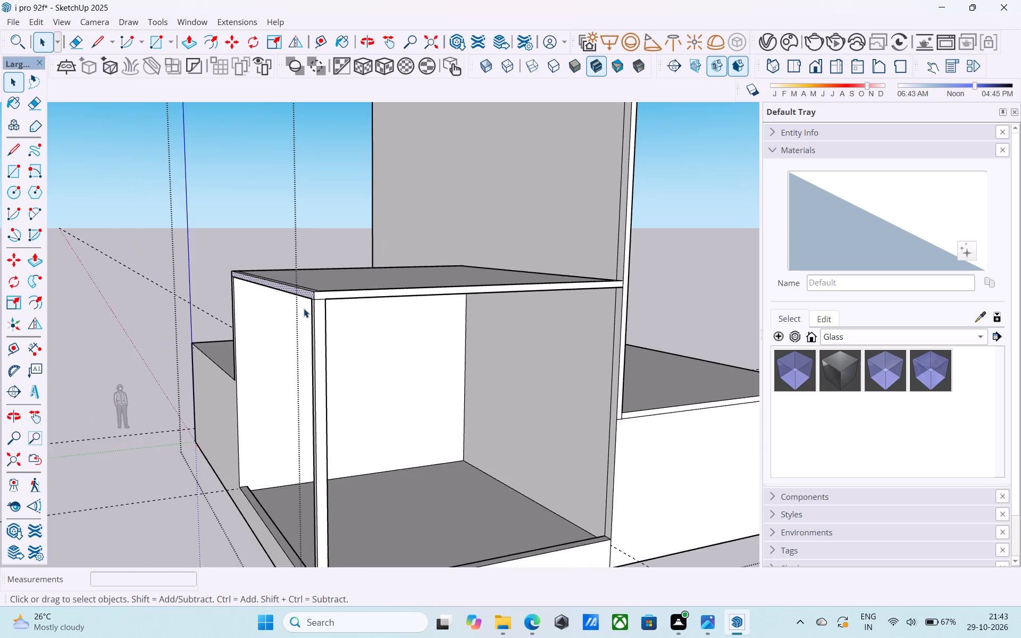
scroll(304, 308, down, 4)
middle_drag(304, 309, 316, 362)
scroll(317, 362, down, 5)
middle_drag(317, 362, 328, 350)
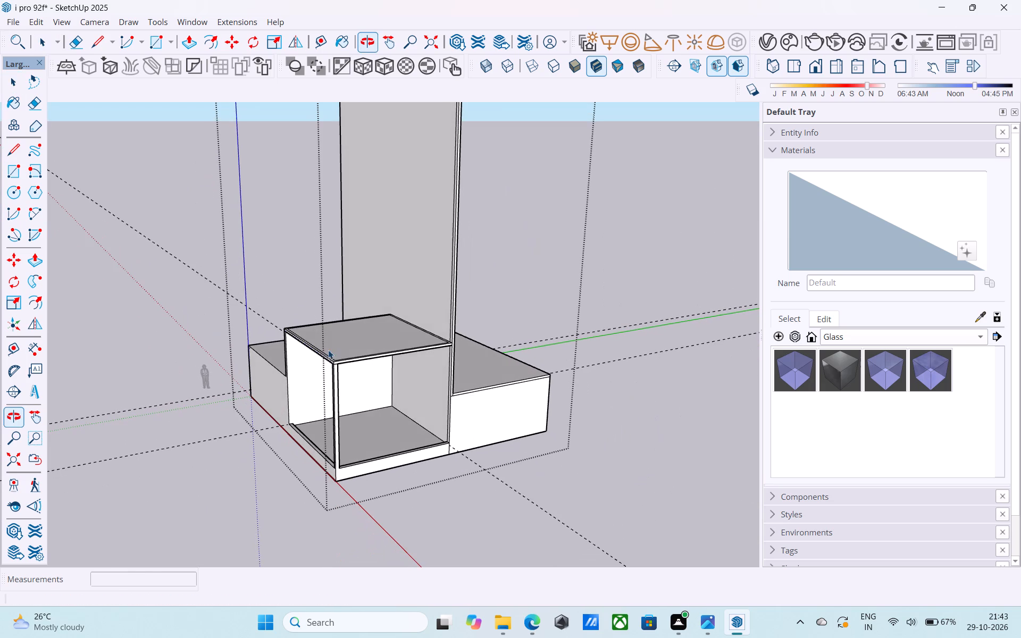
middle_drag(332, 385, 340, 425)
middle_drag(315, 356, 330, 410)
Offset the roof slab's inner top face inward by another 6" to outline a second narrow band.
scroll(367, 432, up, 10)
click(361, 433)
scroll(361, 433, up, 7)
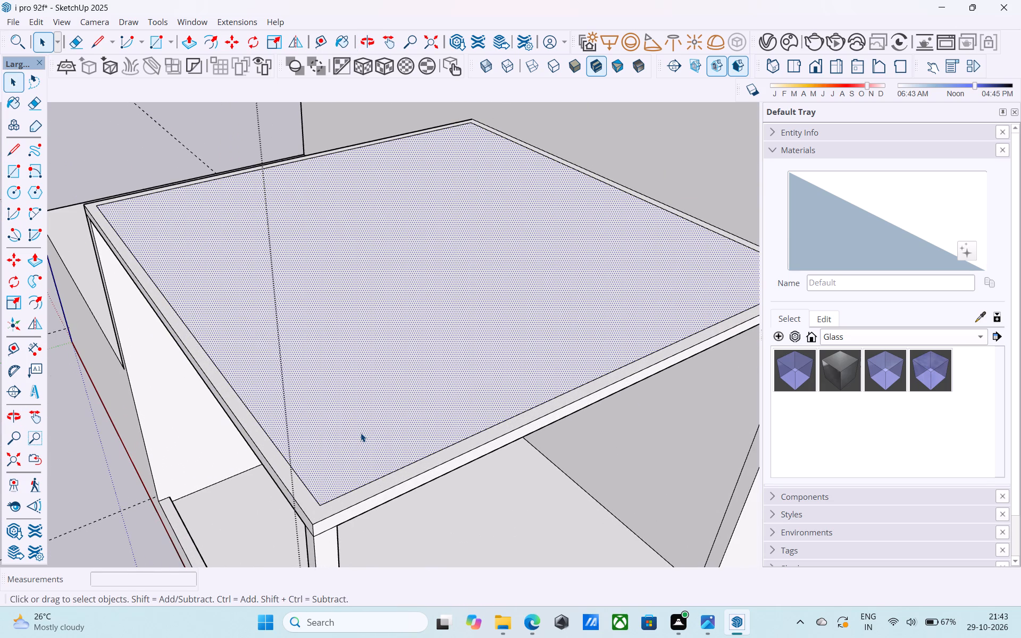
key(f)
click(361, 433)
key(6)
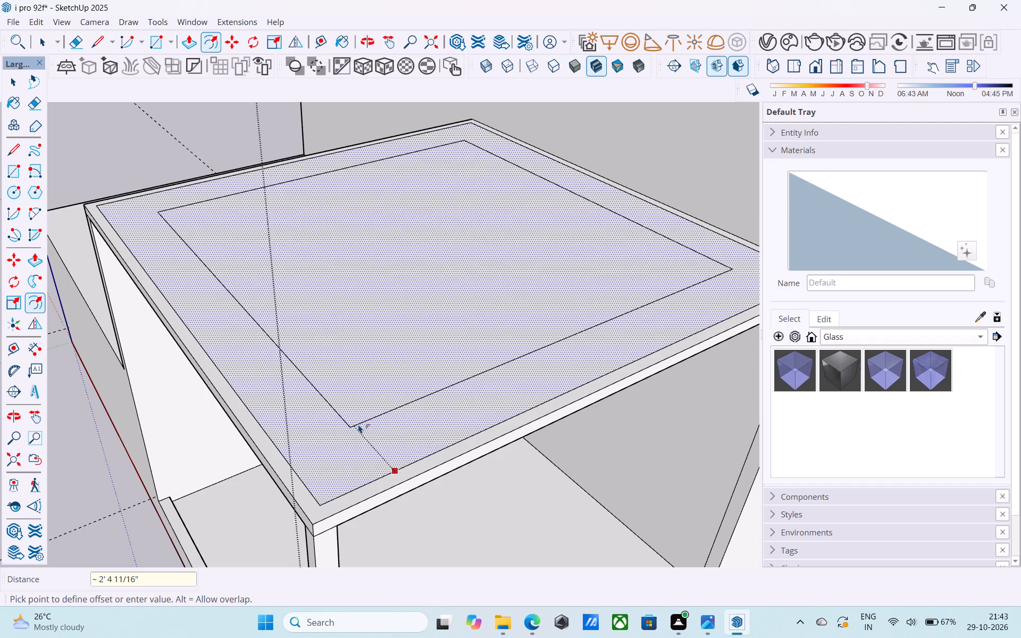
key(shift+quotedbl)
key(Return)
key(space)
Push/Pull the roof slab's edge faces on the cube's two open sides outward by 4' each.
scroll(362, 406, down, 7)
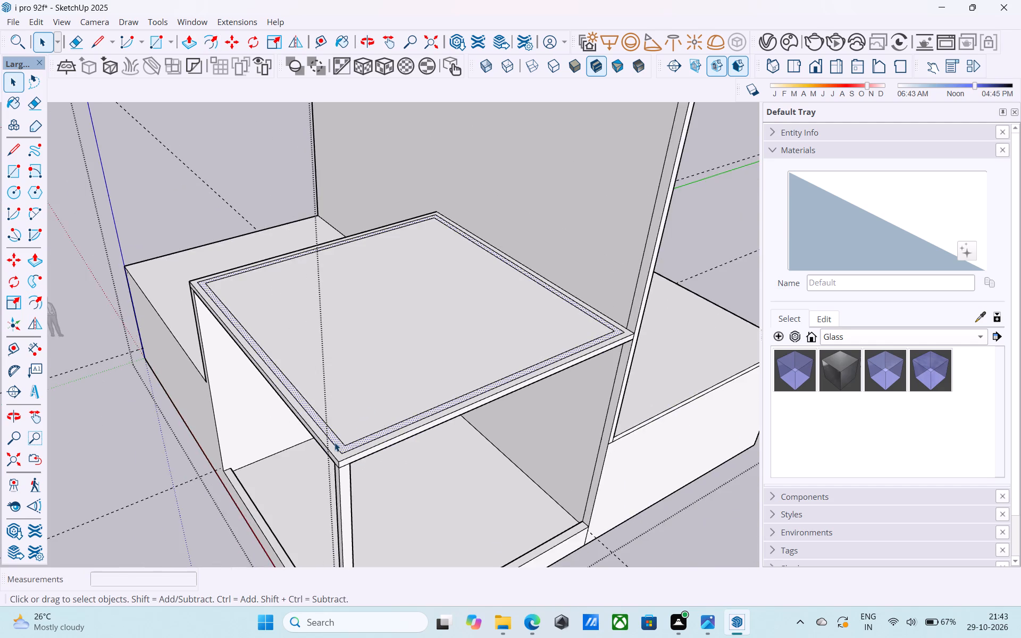
scroll(333, 442, up, 6)
click(315, 451)
scroll(315, 450, up, 4)
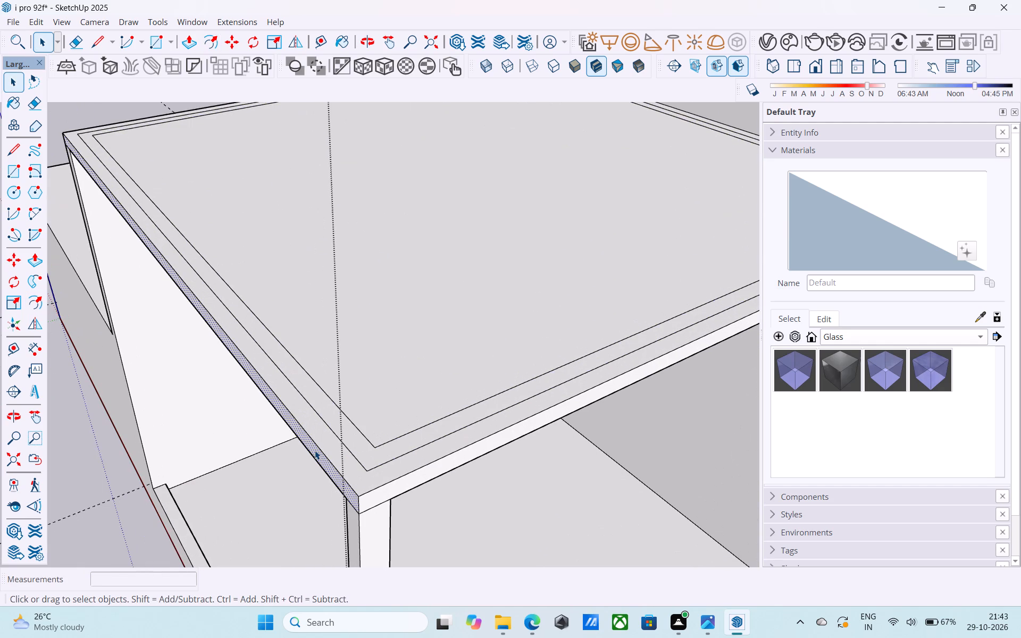
key(p)
click(315, 450)
text(4')
key(Return)
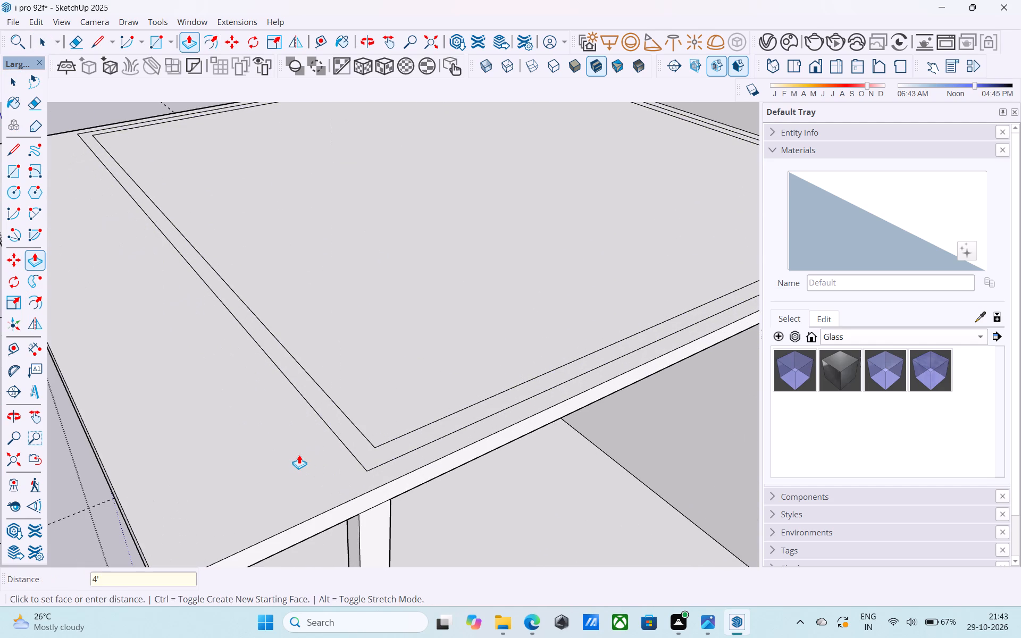
scroll(400, 412, down, 6)
scroll(404, 478, up, 5)
double_click(345, 374)
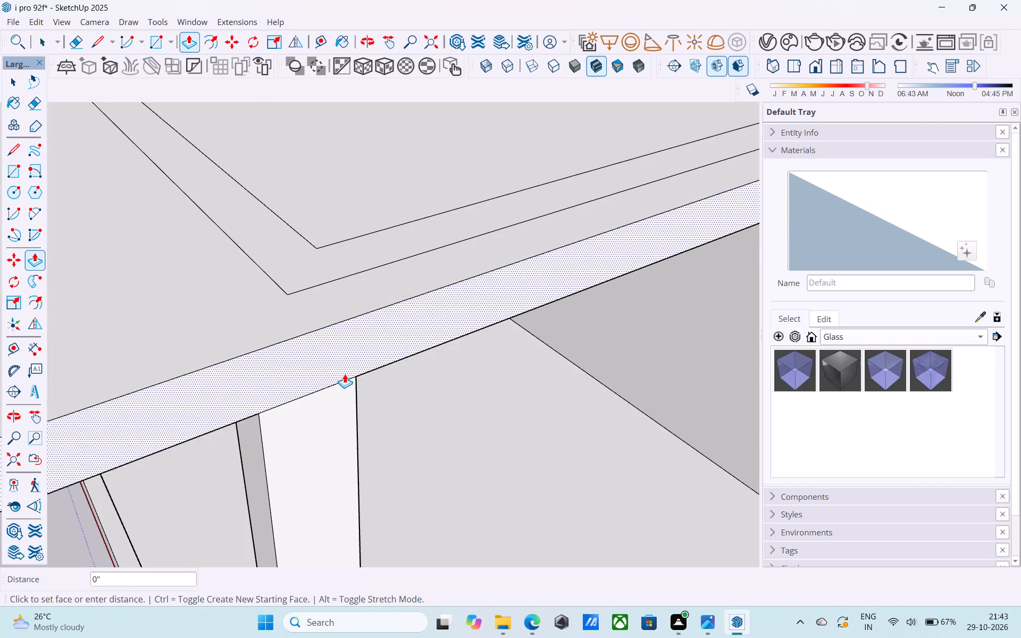
Push/Pull the narrow band between the two offset outlines on the roof slab up 10' as walls.
scroll(355, 383, down, 20)
scroll(355, 383, down, 5)
middle_drag(385, 409, 392, 427)
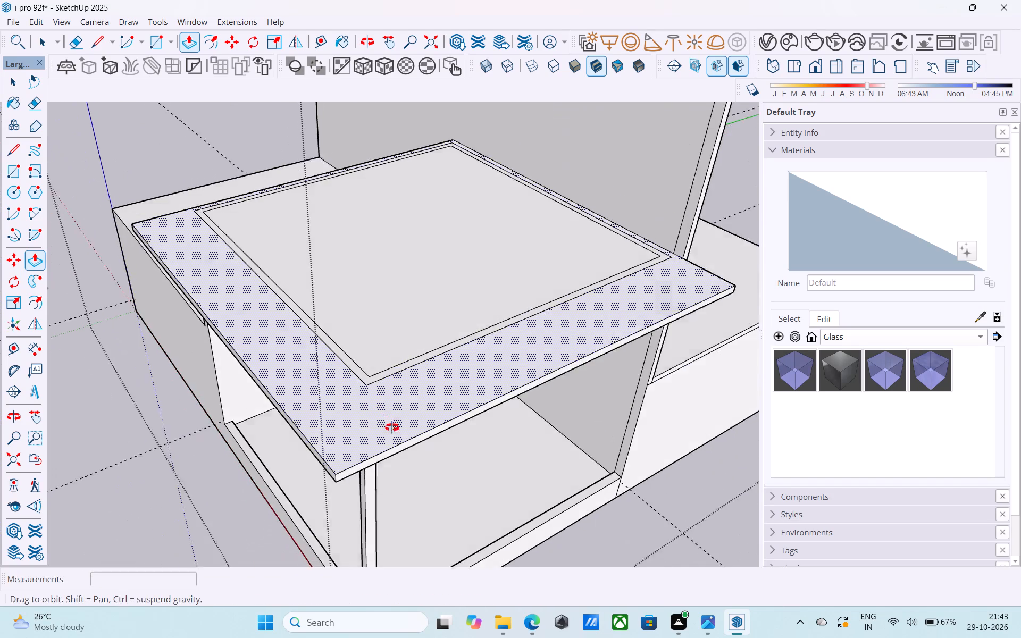
middle_drag(392, 427, 398, 442)
scroll(398, 443, down, 6)
scroll(315, 351, up, 8)
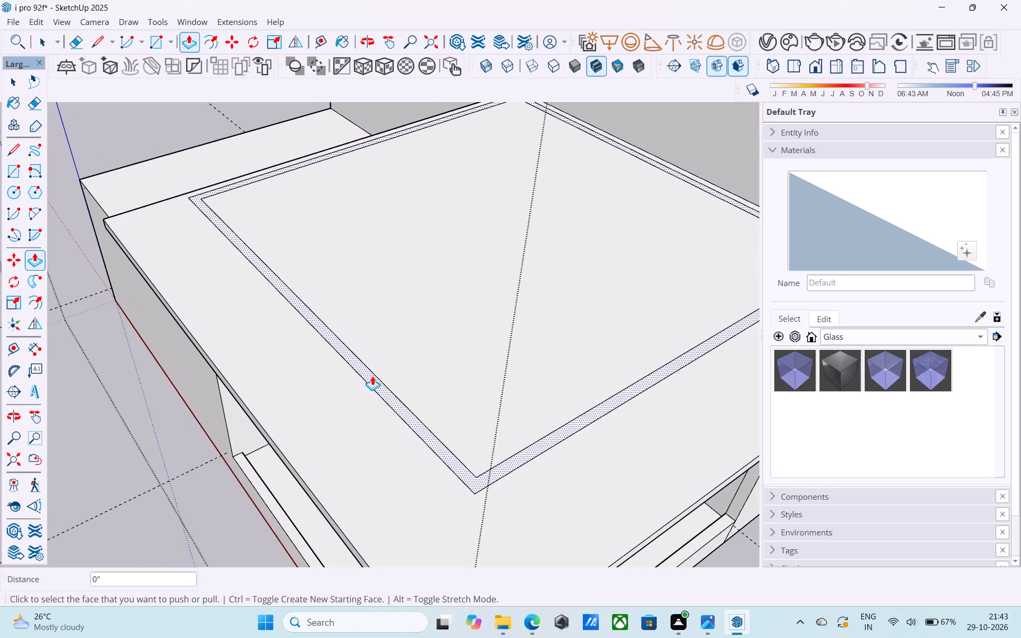
click(373, 376)
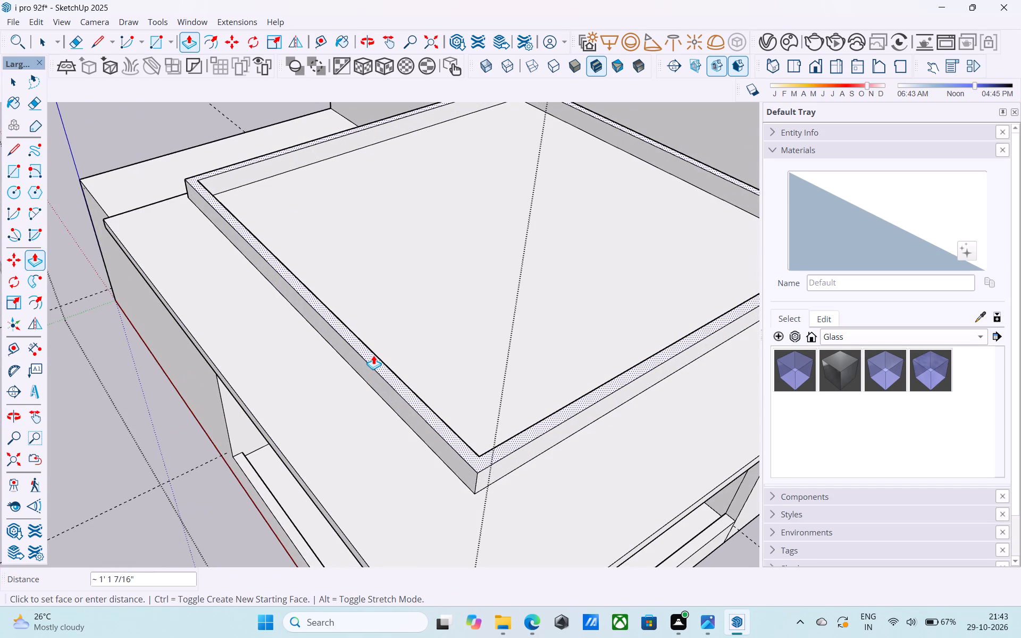
text(10')
key(Return)
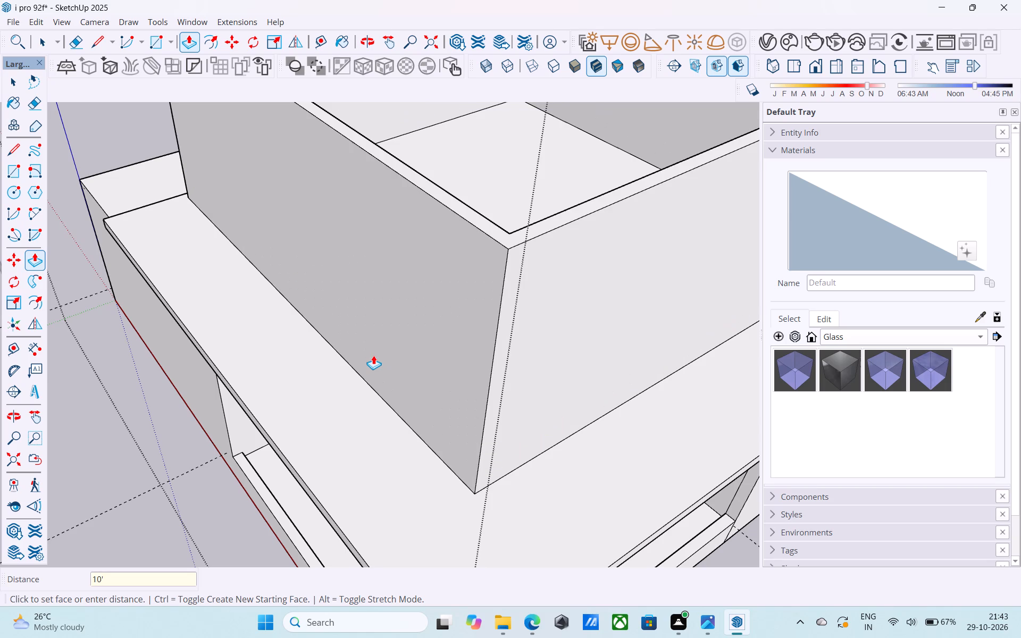
Cap the new walls with a rectangle about 22' 7" by 23' 1" between their opposite inner top corners.
scroll(368, 352, down, 9)
shift+middle_drag(363, 347, 358, 436)
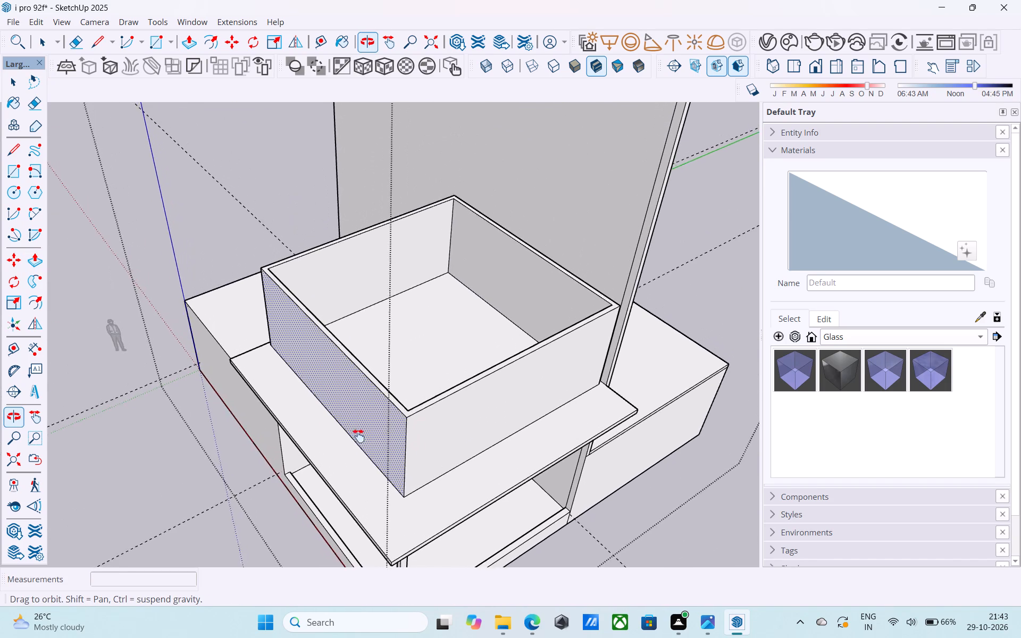
shift+middle_drag(358, 436, 356, 463)
middle_drag(372, 448, 342, 468)
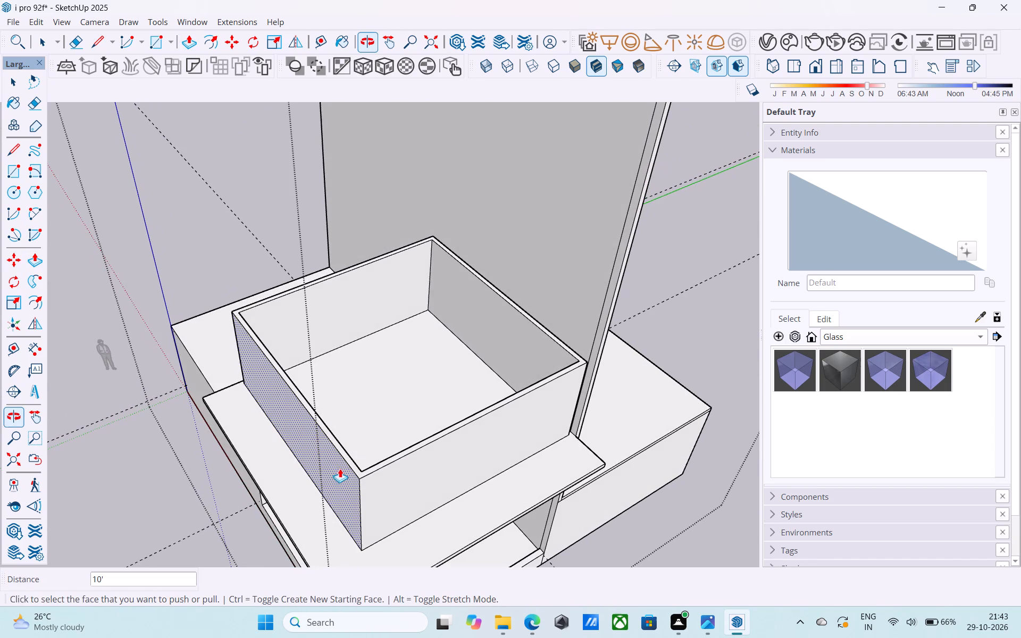
middle_drag(339, 468, 339, 454)
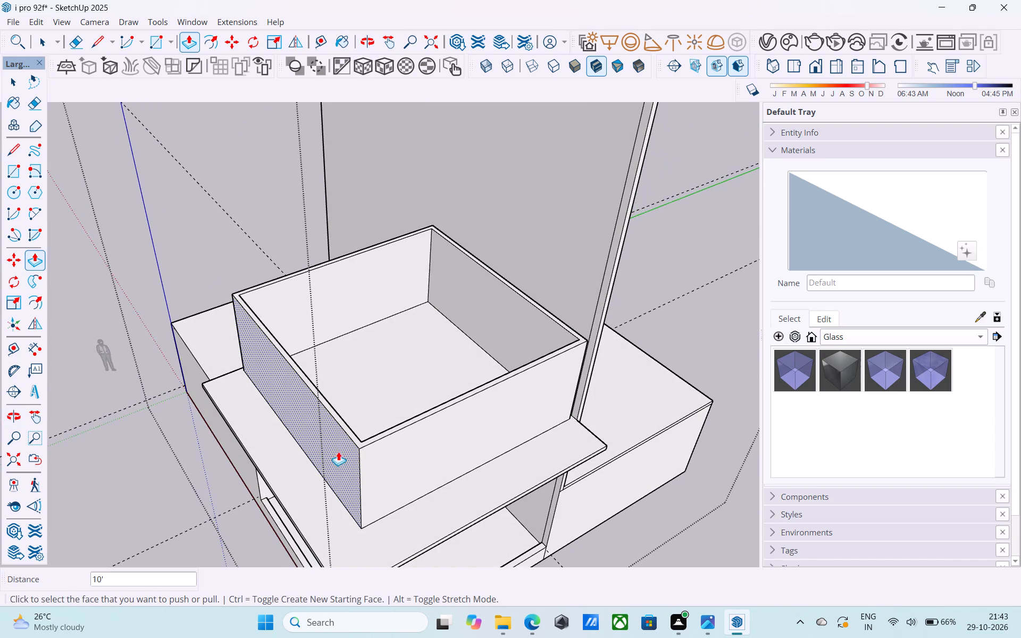
scroll(356, 390, up, 5)
scroll(356, 390, down, 4)
middle_drag(356, 390, 360, 376)
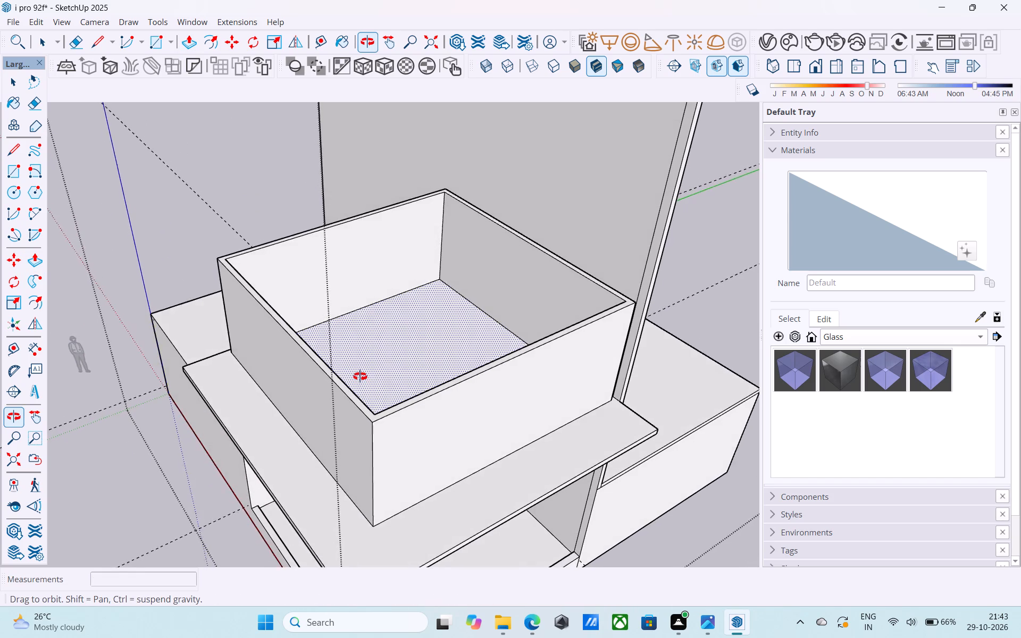
middle_drag(360, 376, 506, 352)
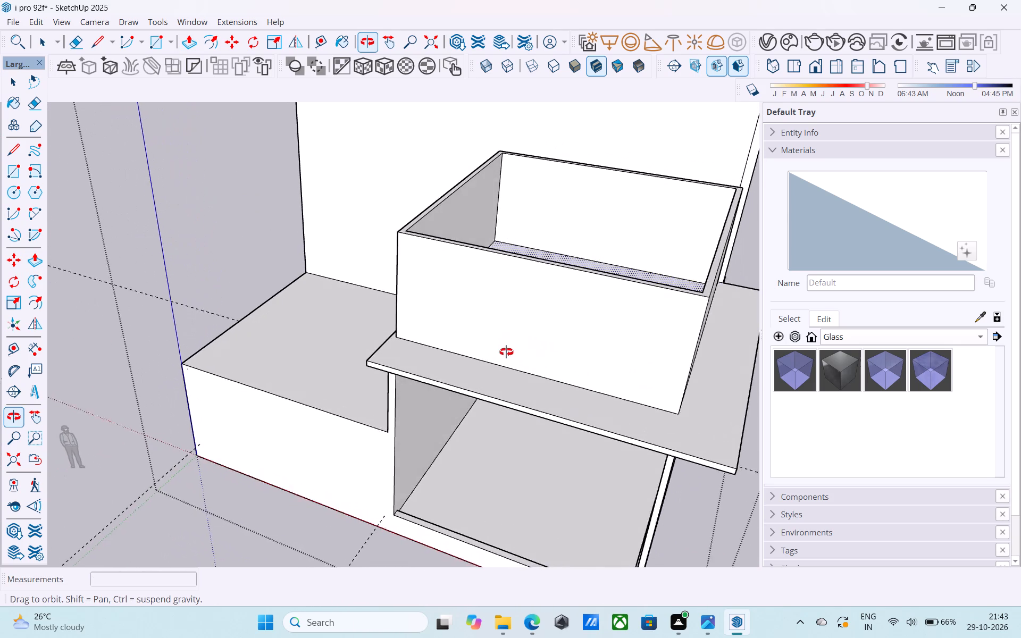
middle_drag(506, 352, 431, 430)
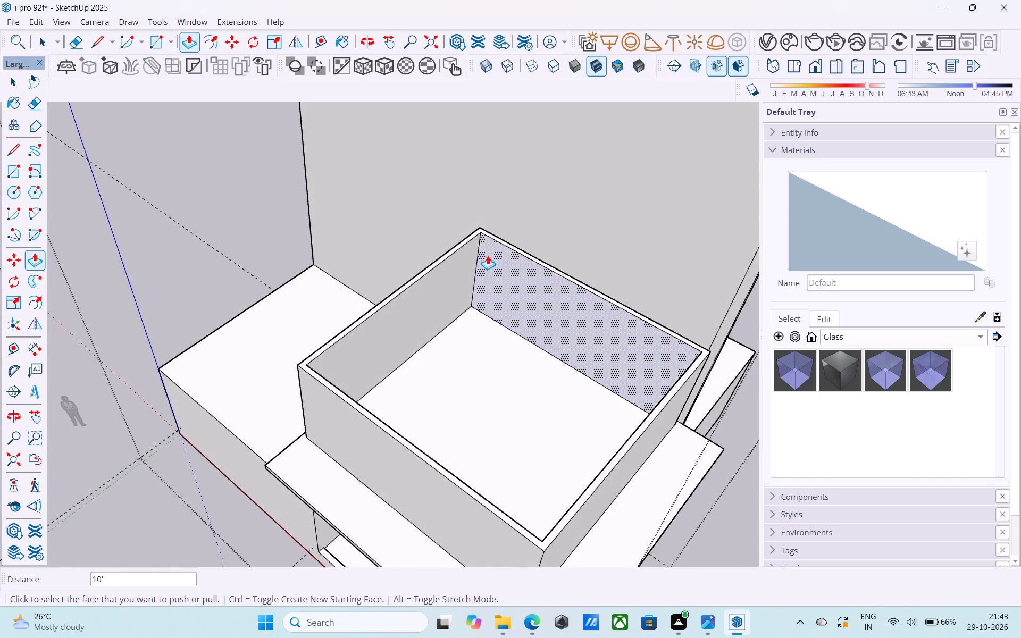
key(r)
scroll(491, 231, up, 4)
click(471, 231)
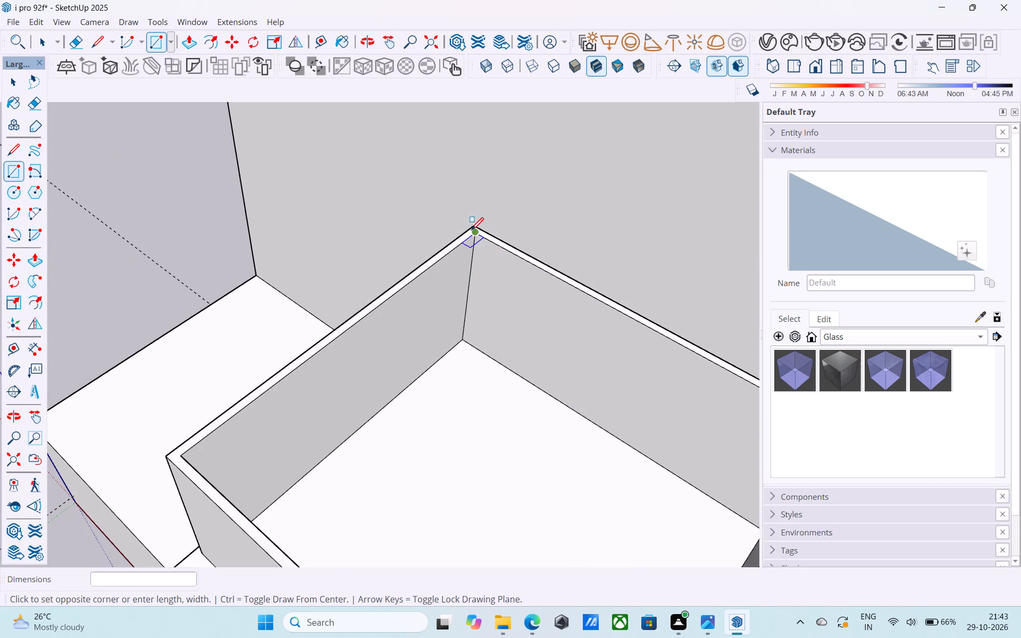
scroll(446, 183, down, 11)
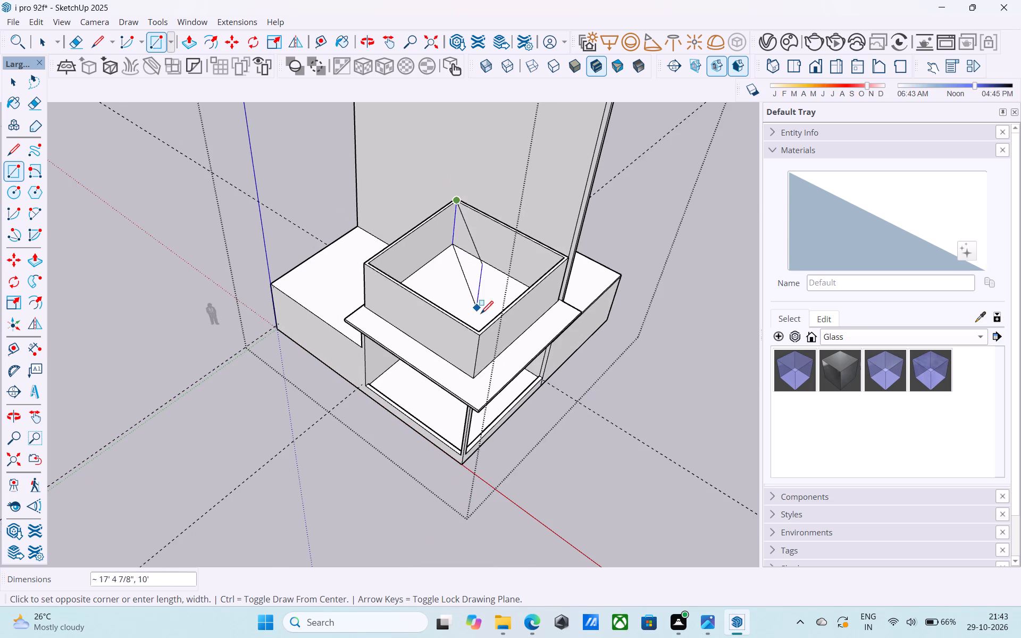
scroll(476, 333, up, 12)
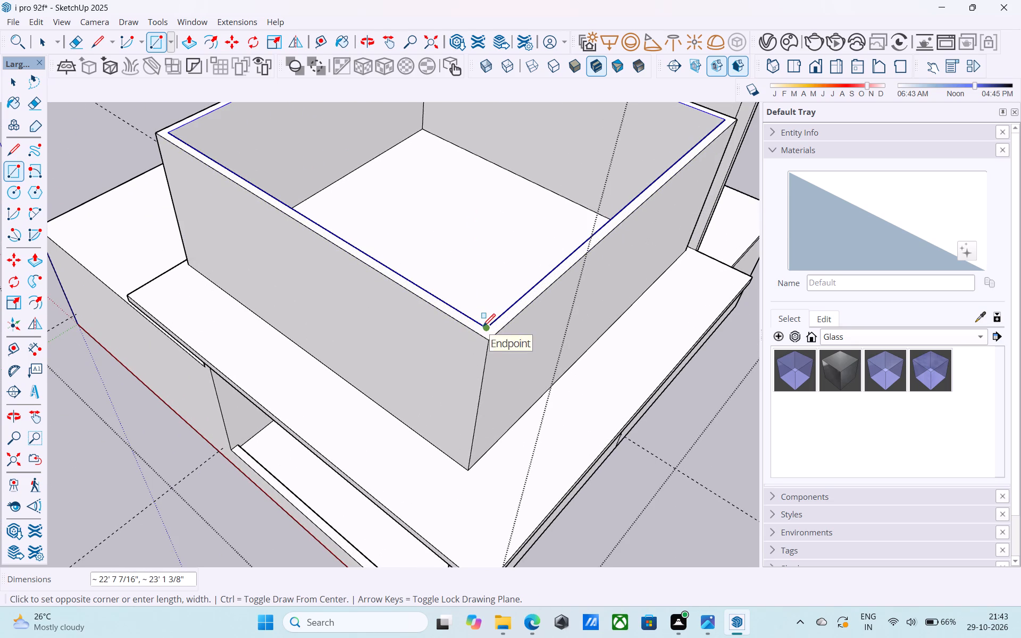
click(483, 328)
Reverse the orientation of the new face covering the upper walls.
key(space)
click(481, 287)
right_click(481, 287)
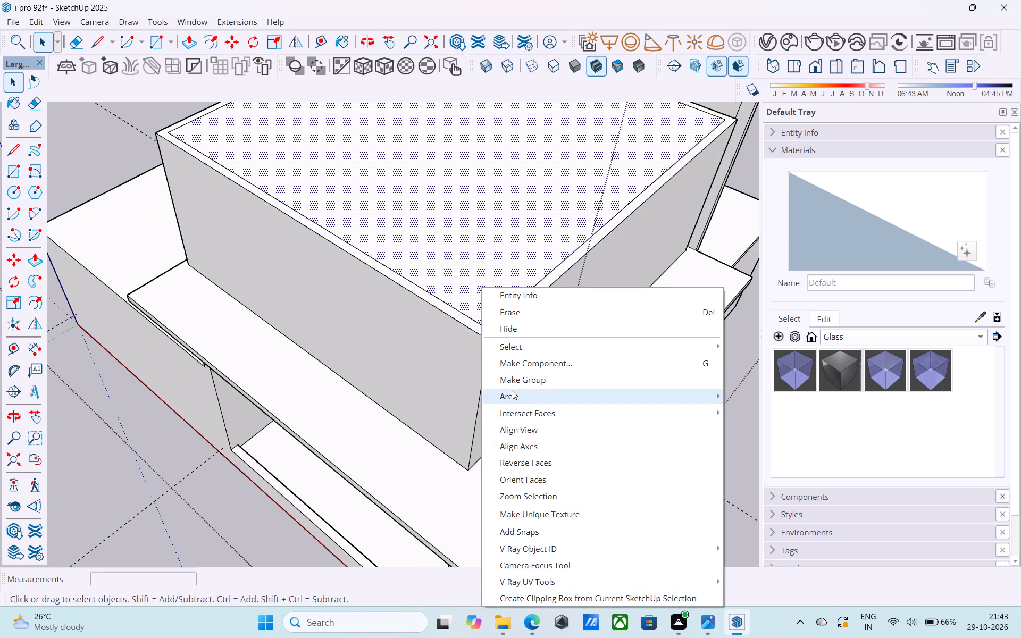
click(521, 458)
Draw a 6" vertical line upward from the cap face's rear inner corner beside the tall wall.
scroll(506, 416, down, 10)
middle_drag(451, 401, 273, 398)
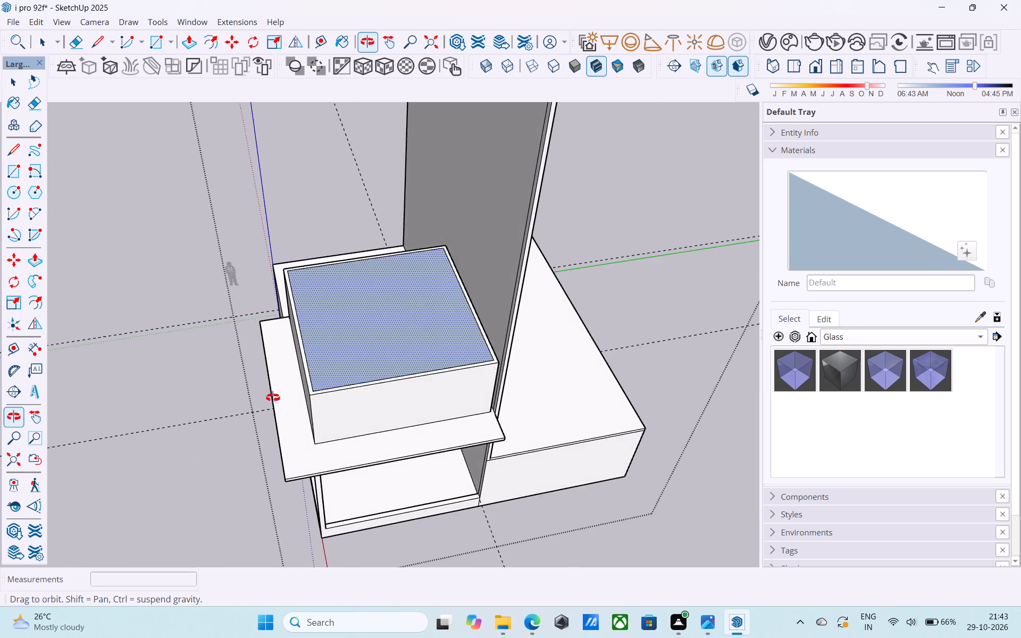
middle_drag(273, 398, 354, 410)
scroll(459, 244, up, 8)
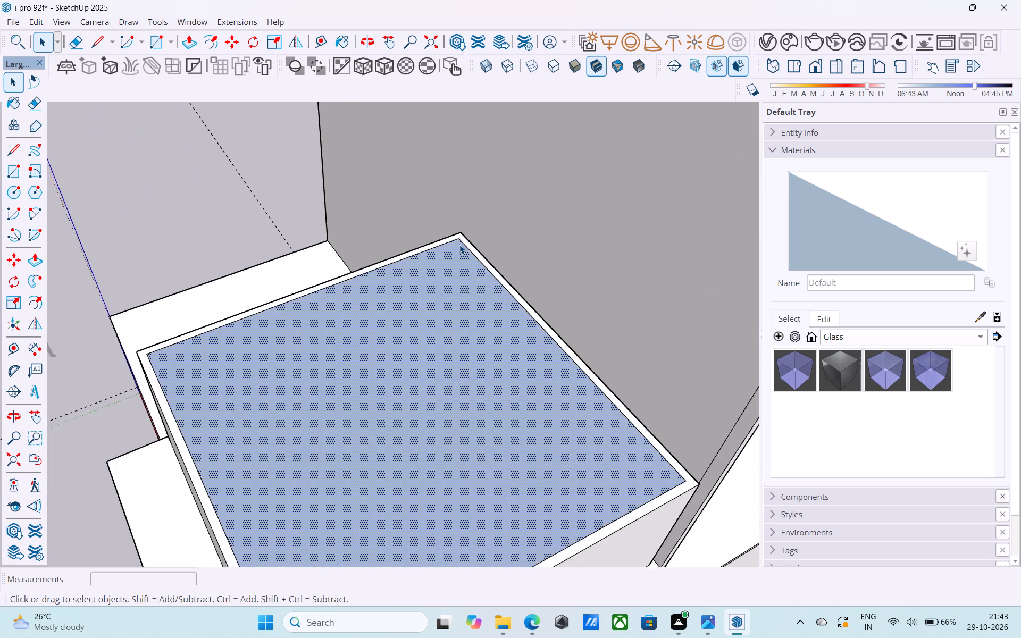
key(l)
click(459, 242)
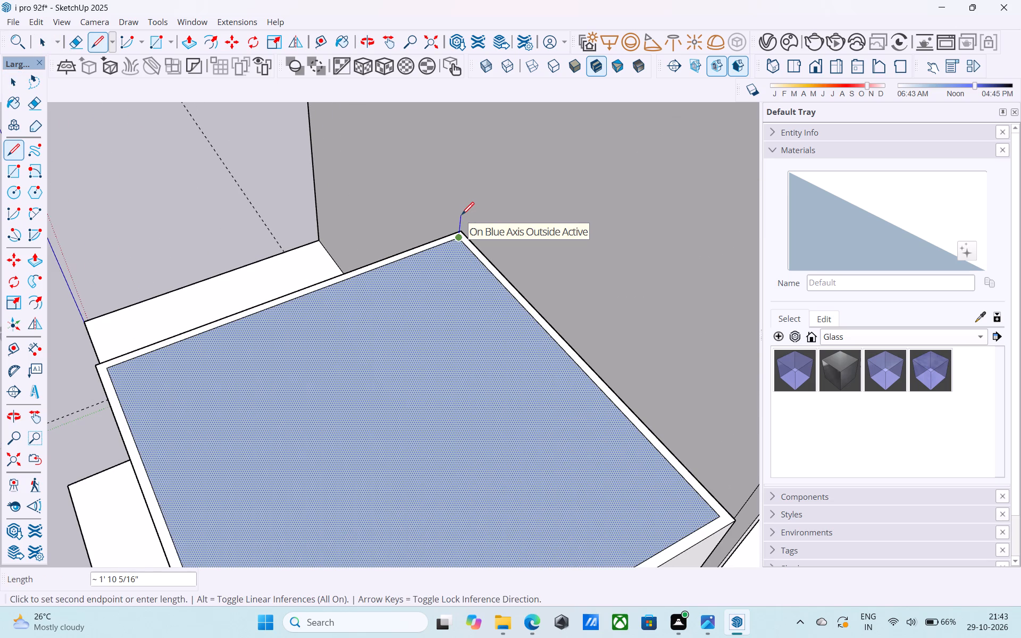
key(6)
key(shift+quotedbl)
key(Return)
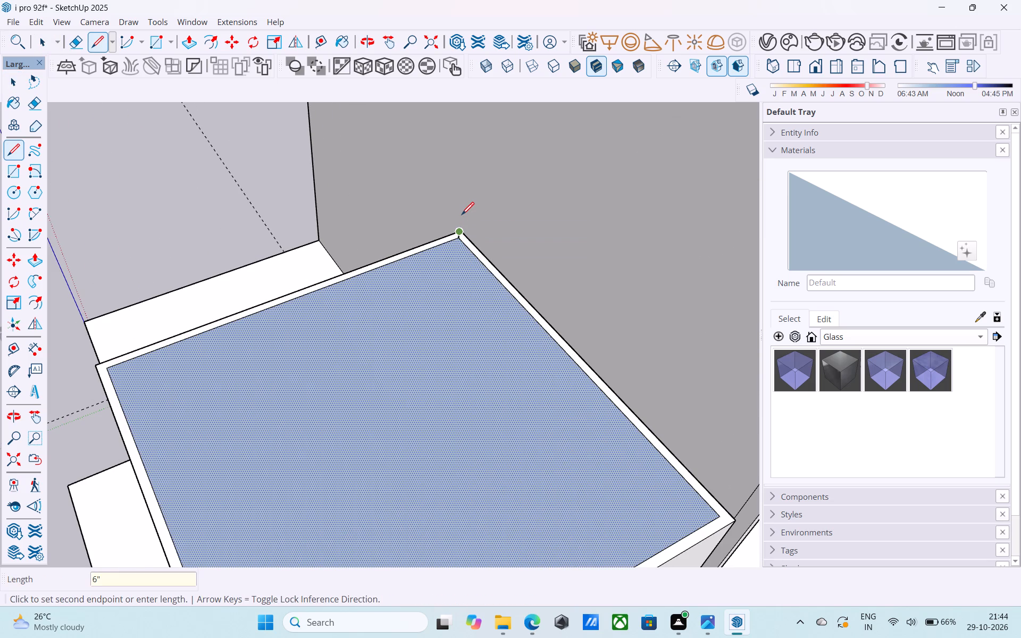
key(space)
Draw a 6" vertical line upward from the cap face's diagonally opposite front corner.
key(l)
scroll(462, 216, down, 4)
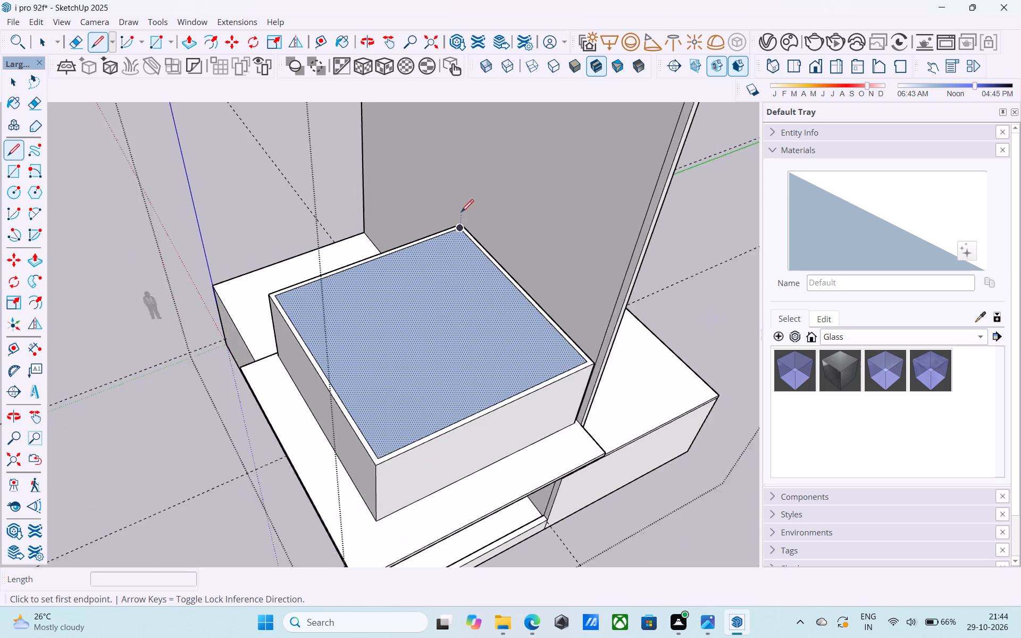
scroll(461, 213, down, 4)
scroll(409, 414, up, 13)
click(378, 393)
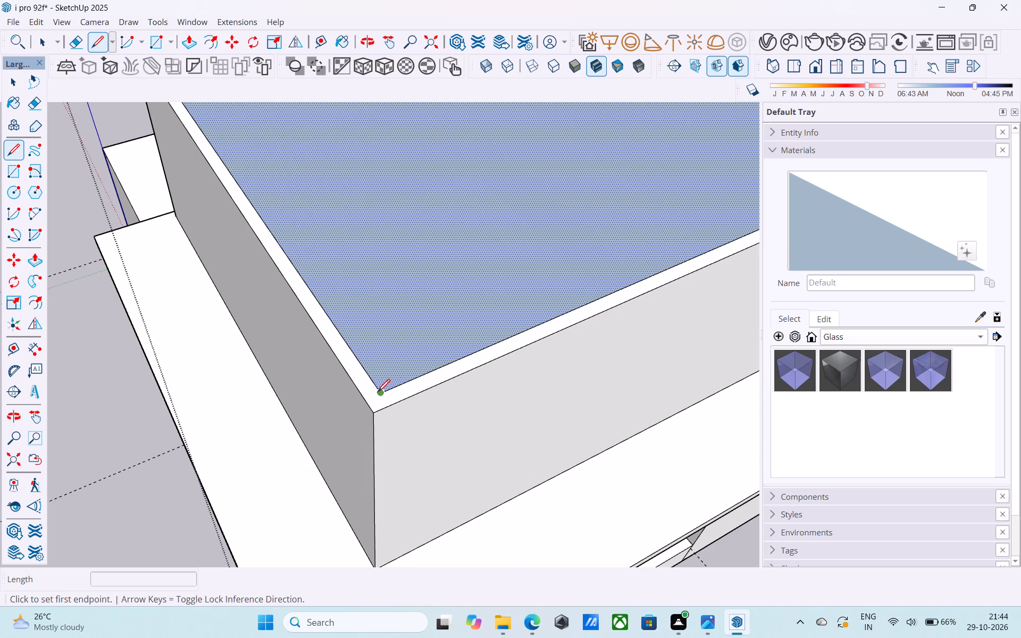
key(6)
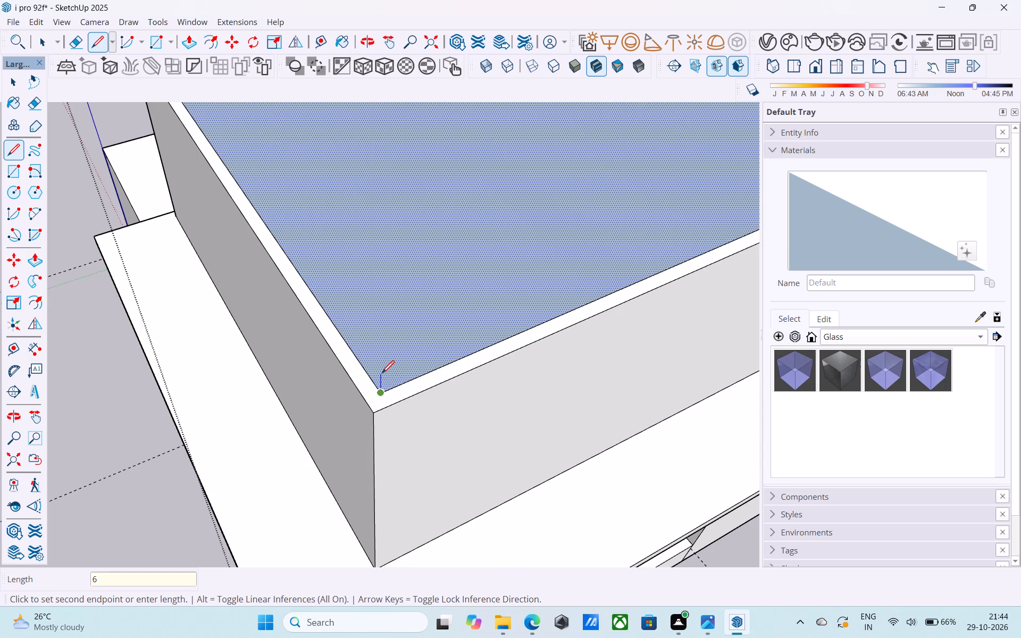
key(shift+quotedbl)
key(Return)
key(space)
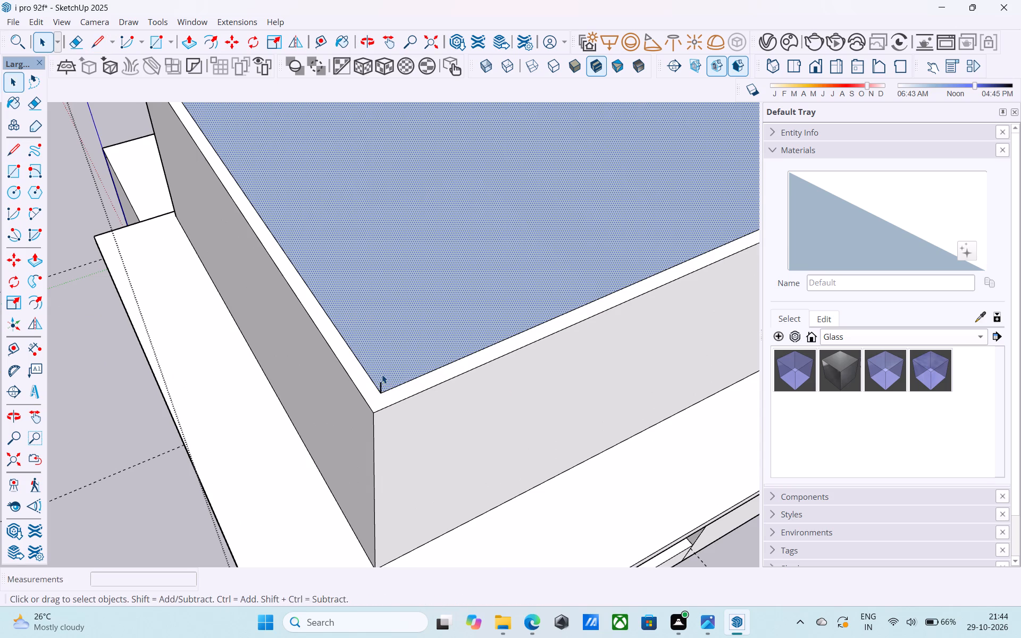
Draw a horizontal rectangle between the upper ends of the two 6" vertical lines, above the cap face.
text(r)
scroll(382, 374, down, 9)
shift+middle_drag(383, 357, 365, 350)
scroll(497, 96, up, 6)
scroll(443, 126, up, 3)
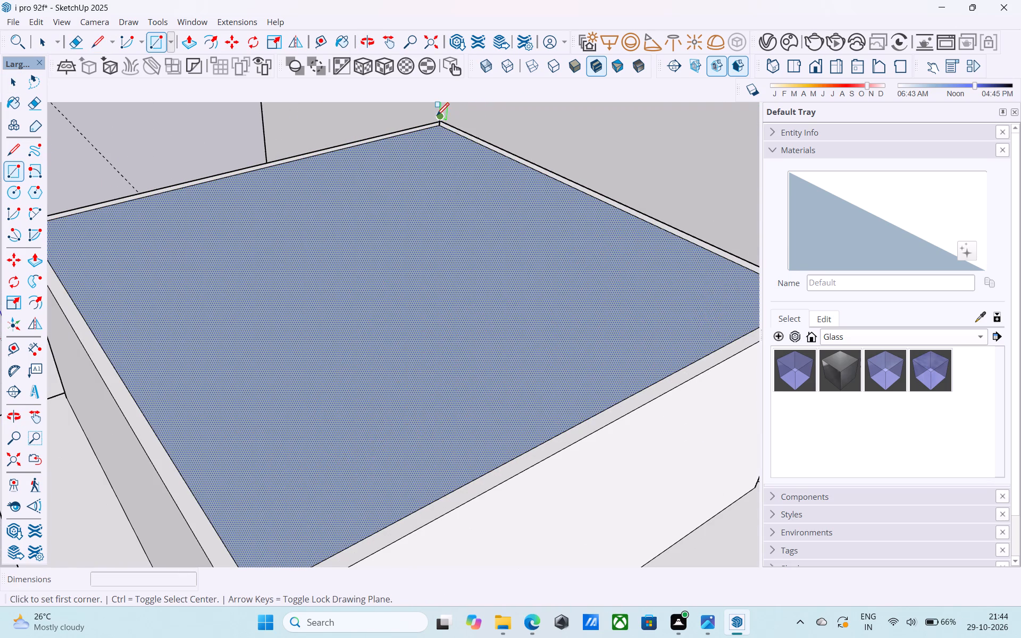
click(443, 114)
scroll(446, 153, down, 8)
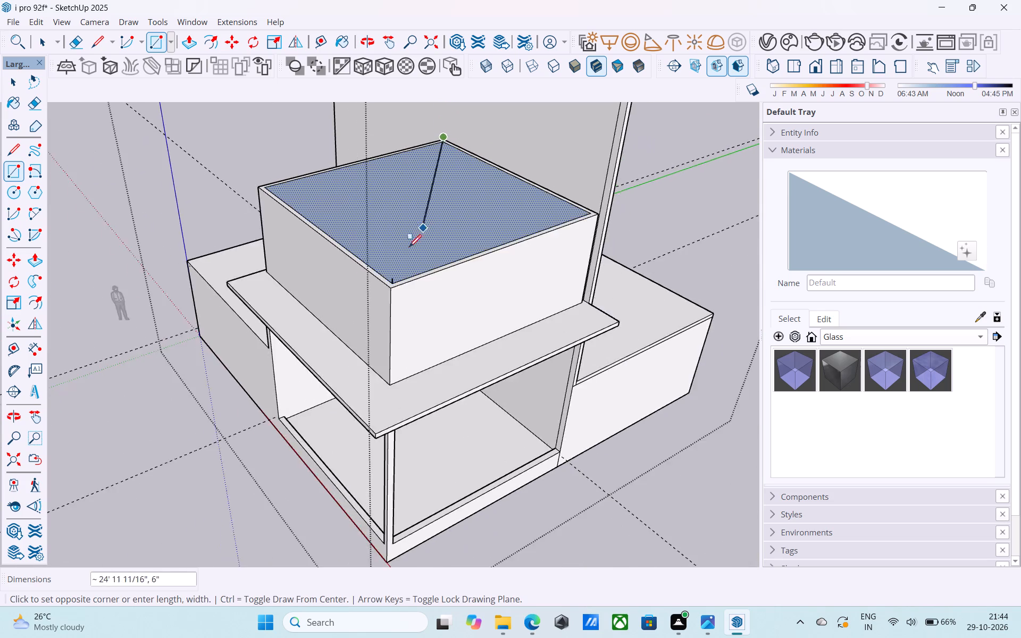
scroll(406, 253, up, 11)
click(381, 299)
scroll(381, 299, down, 6)
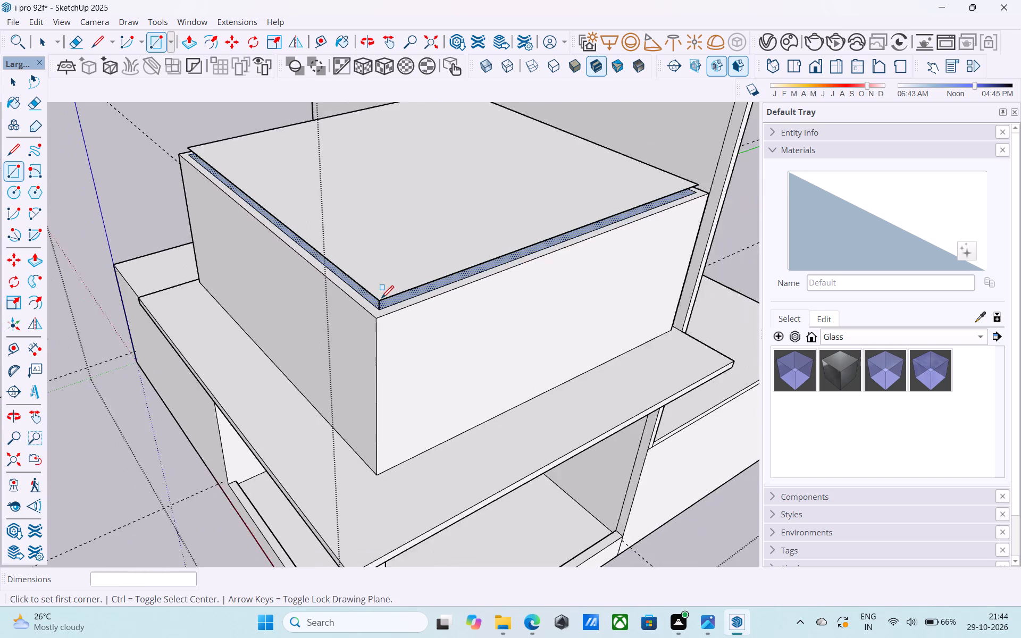
scroll(381, 299, down, 4)
Close the raised slab's sides with vertical 6" lines at its two remaining corners, joining the cap face to the upper rectangle.
middle_drag(383, 305, 349, 331)
key(l)
scroll(540, 231, up, 5)
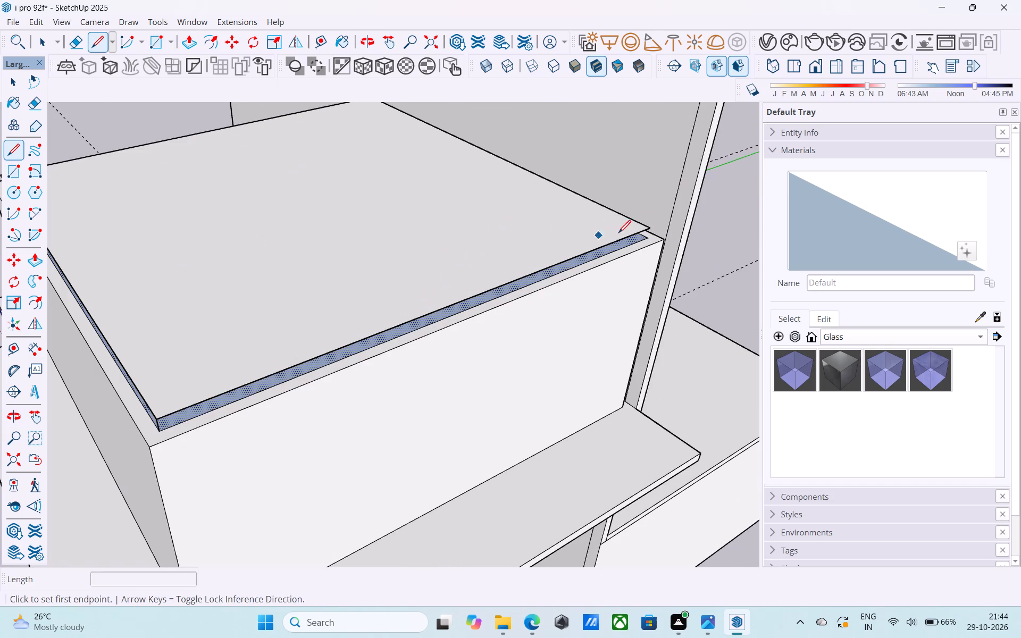
scroll(655, 233, up, 4)
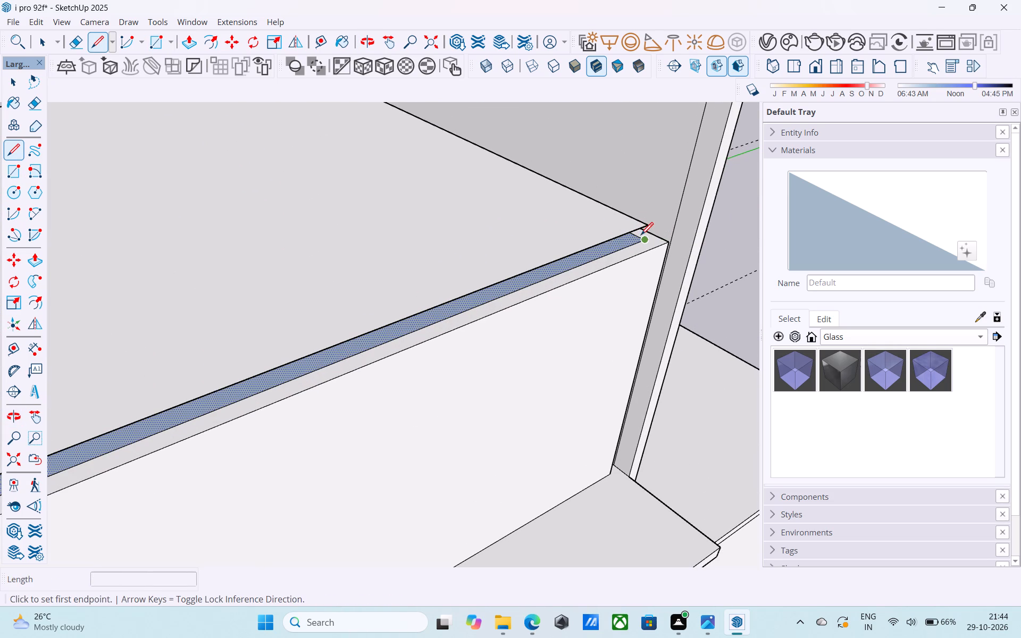
click(646, 238)
click(647, 228)
scroll(648, 226, down, 3)
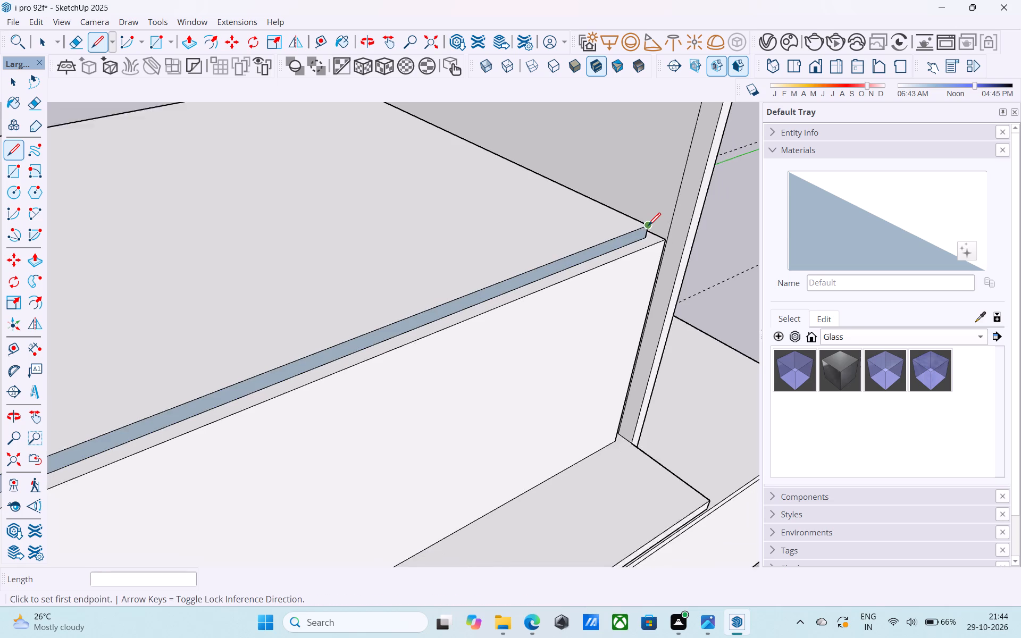
scroll(648, 226, down, 7)
middle_drag(297, 246, 427, 264)
scroll(417, 262, up, 4)
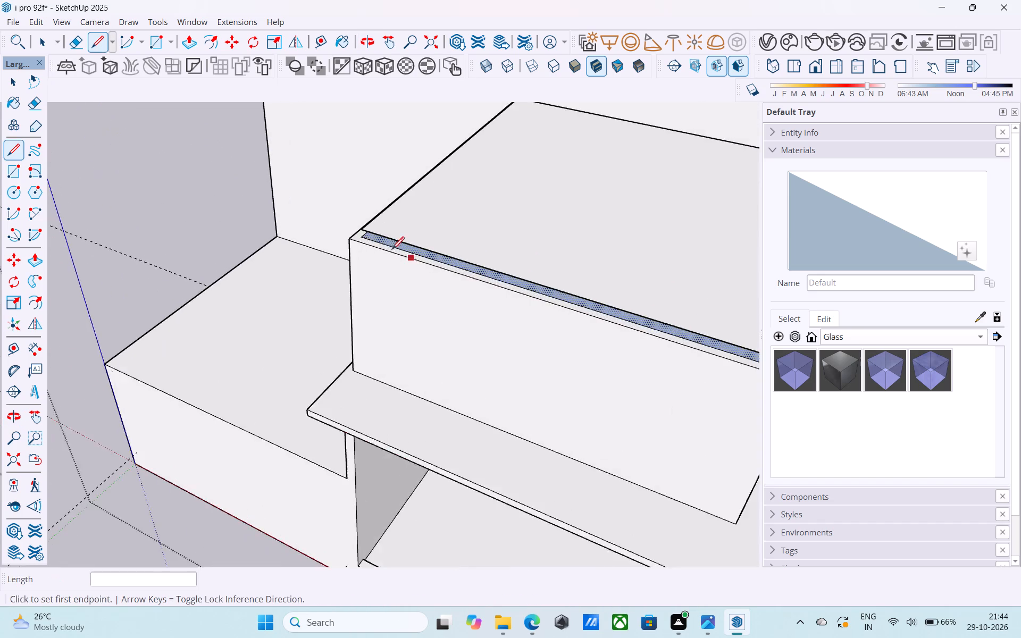
scroll(392, 250, up, 10)
click(334, 223)
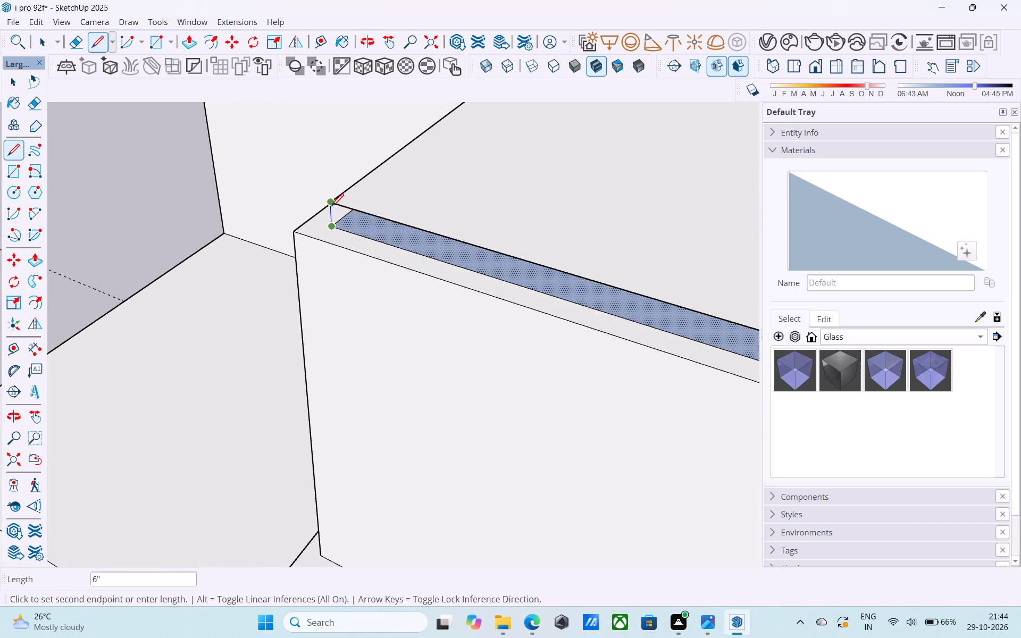
click(331, 206)
Reverse the two narrow side faces of the 6" slab that meet at the front corner.
scroll(296, 225, down, 3)
middle_drag(295, 226, 288, 242)
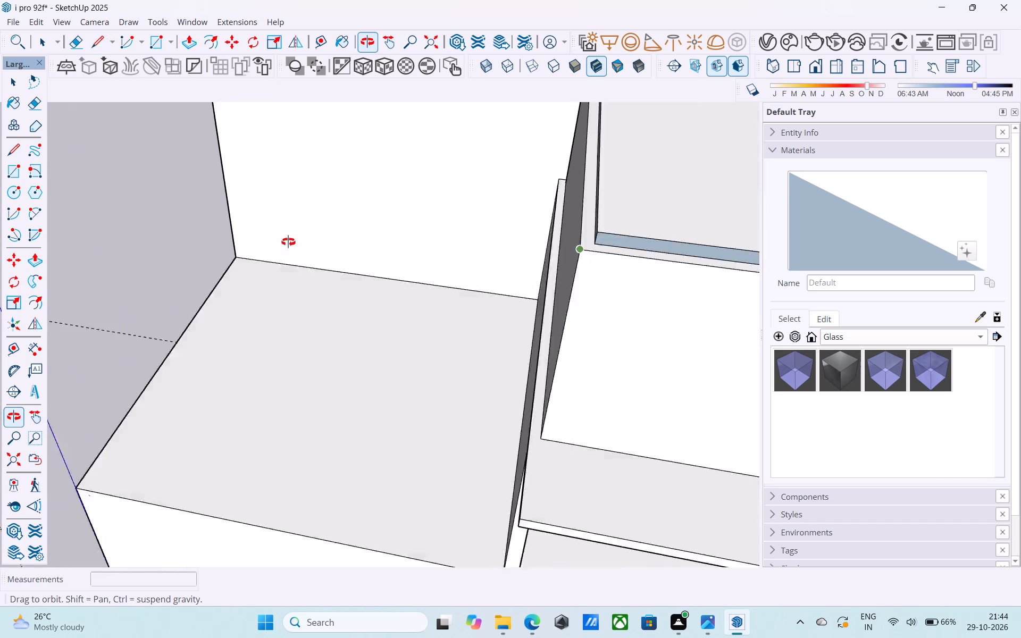
middle_drag(288, 242, 200, 242)
scroll(200, 242, down, 6)
middle_drag(222, 274, 233, 244)
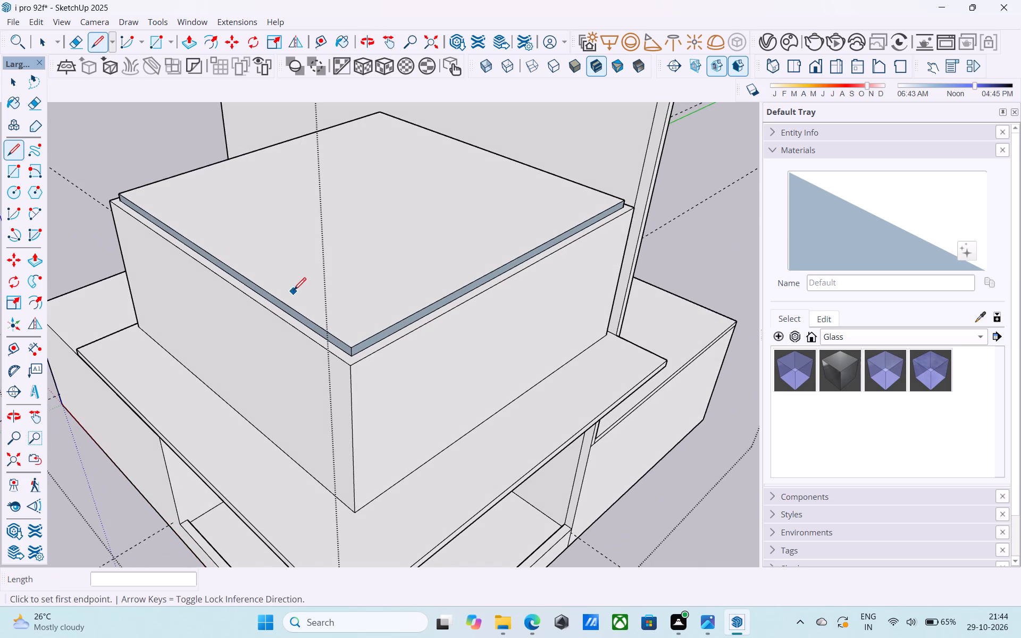
key(space)
scroll(313, 338, up, 9)
click(358, 350)
right_click(358, 350)
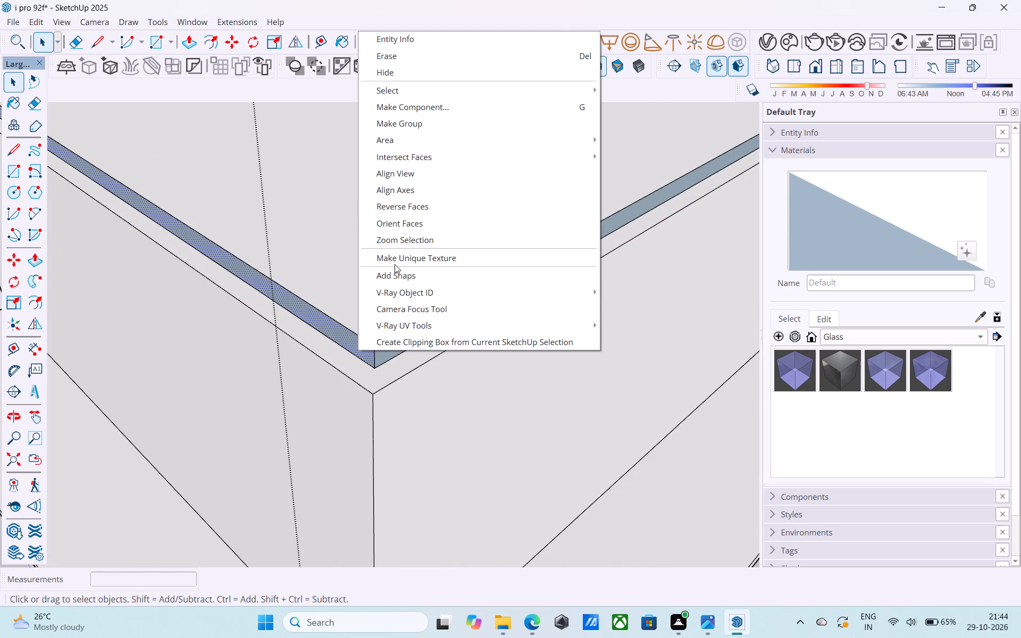
click(400, 212)
click(406, 333)
right_click(406, 333)
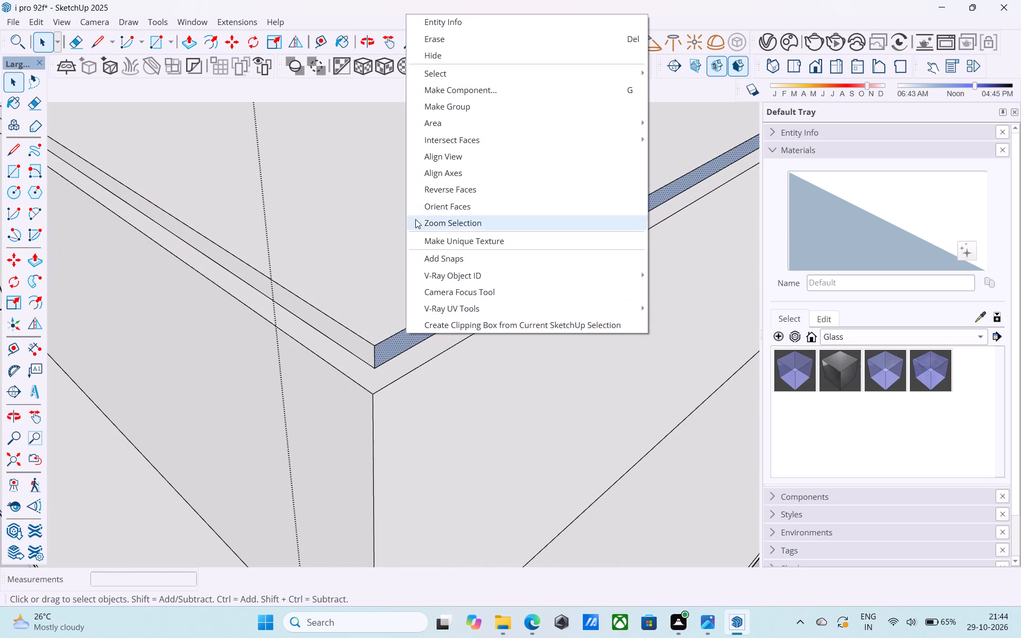
click(422, 196)
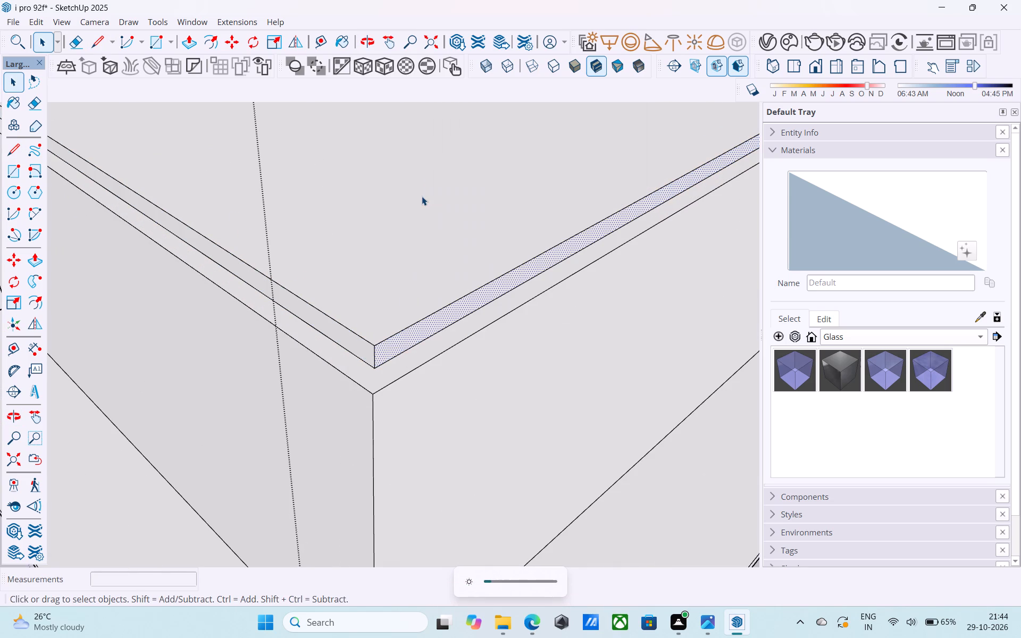
Reverse the 6" slab's narrow rear side face.
scroll(404, 259, down, 13)
middle_drag(408, 383, 420, 338)
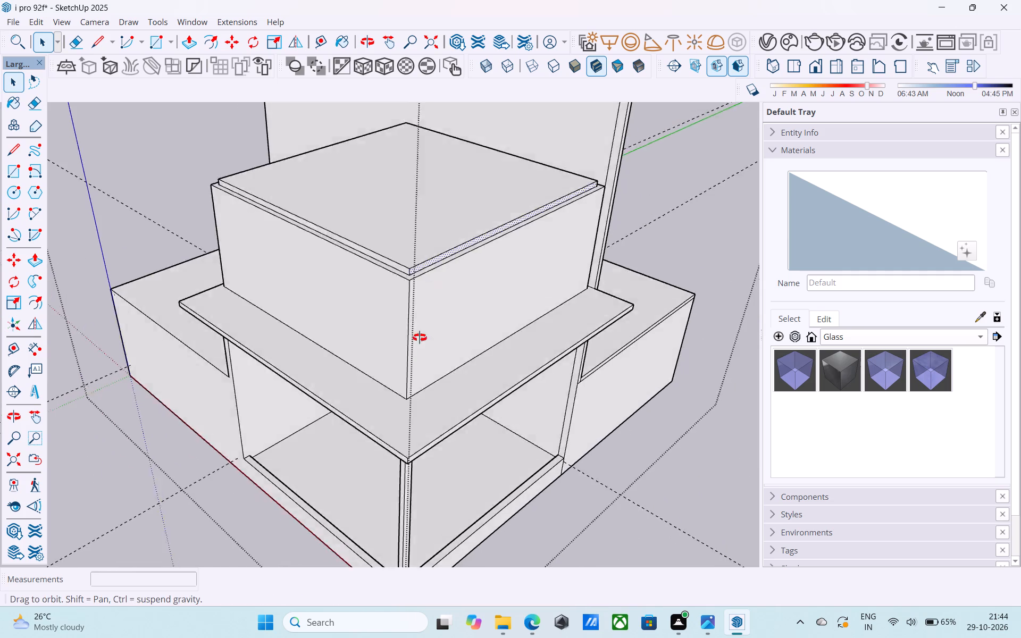
middle_drag(420, 338, 434, 414)
scroll(434, 424, down, 5)
middle_drag(410, 475, 737, 455)
scroll(523, 207, up, 4)
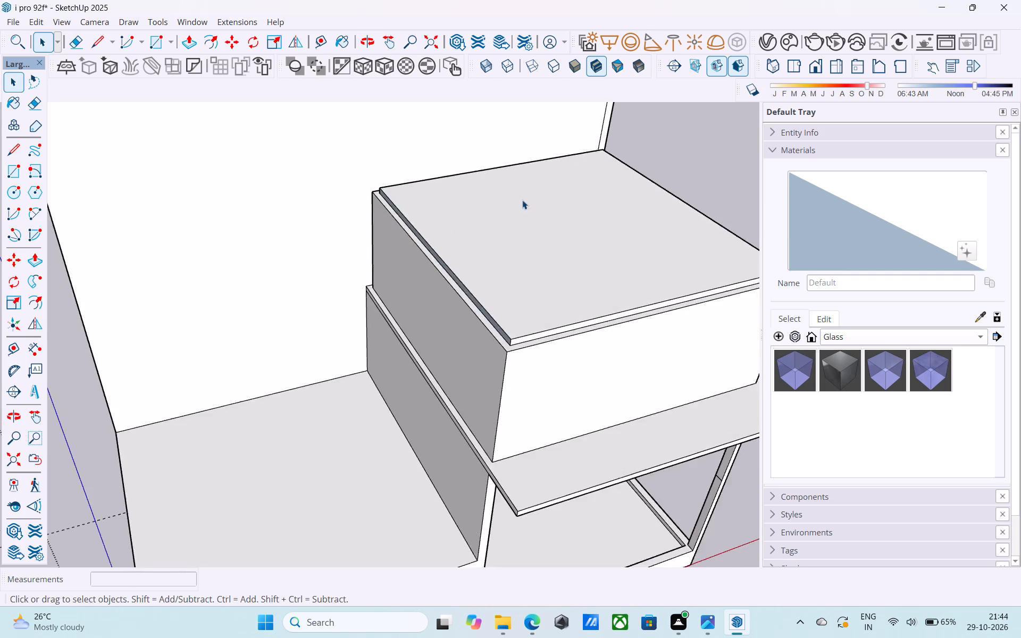
scroll(522, 200, up, 7)
middle_drag(508, 260, 499, 131)
scroll(534, 329, up, 4)
click(520, 312)
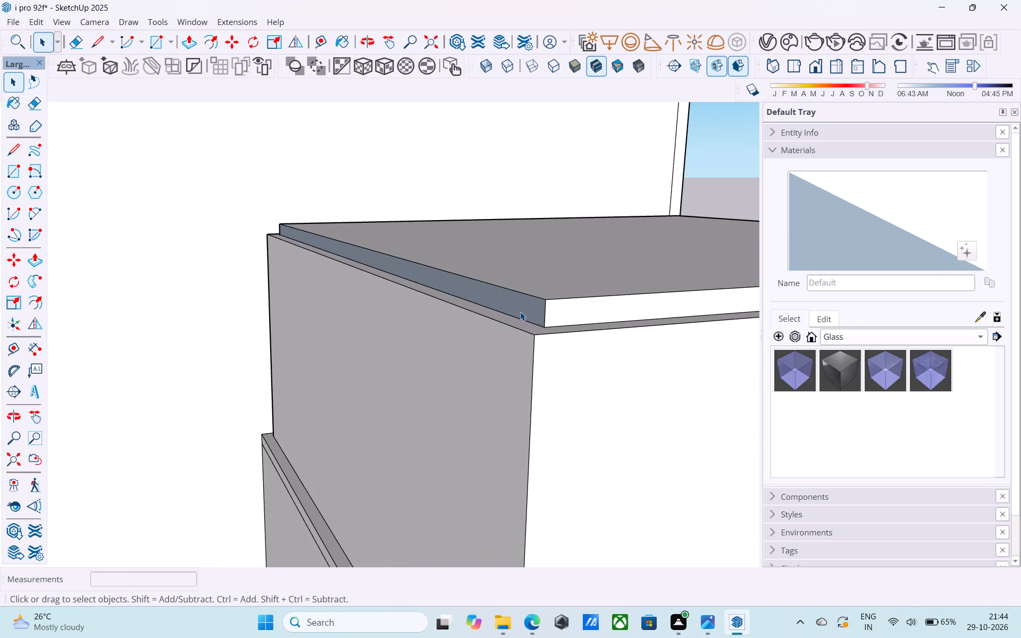
right_click(520, 312)
click(561, 490)
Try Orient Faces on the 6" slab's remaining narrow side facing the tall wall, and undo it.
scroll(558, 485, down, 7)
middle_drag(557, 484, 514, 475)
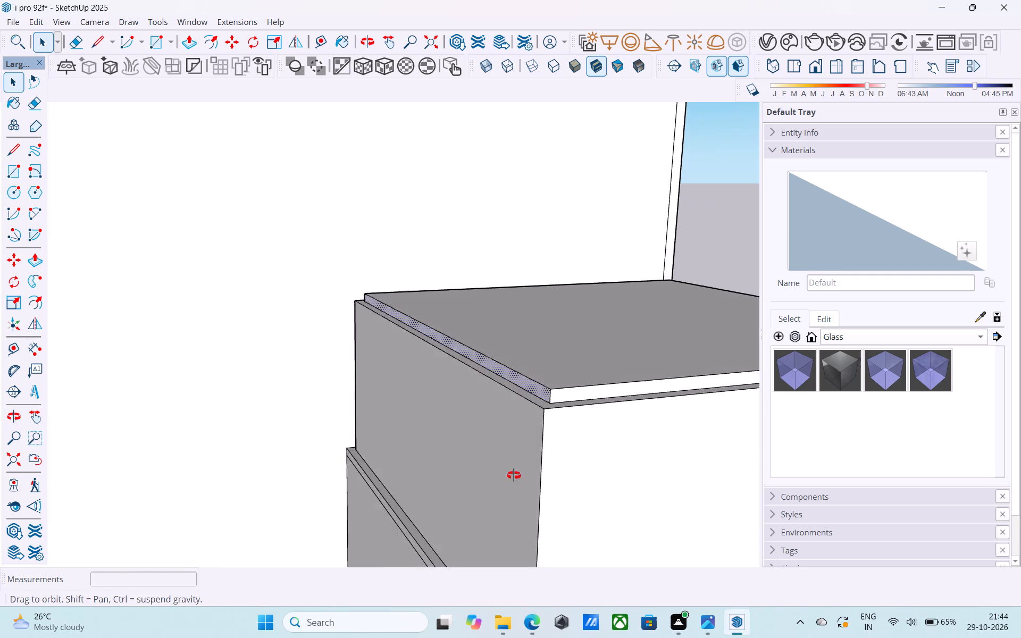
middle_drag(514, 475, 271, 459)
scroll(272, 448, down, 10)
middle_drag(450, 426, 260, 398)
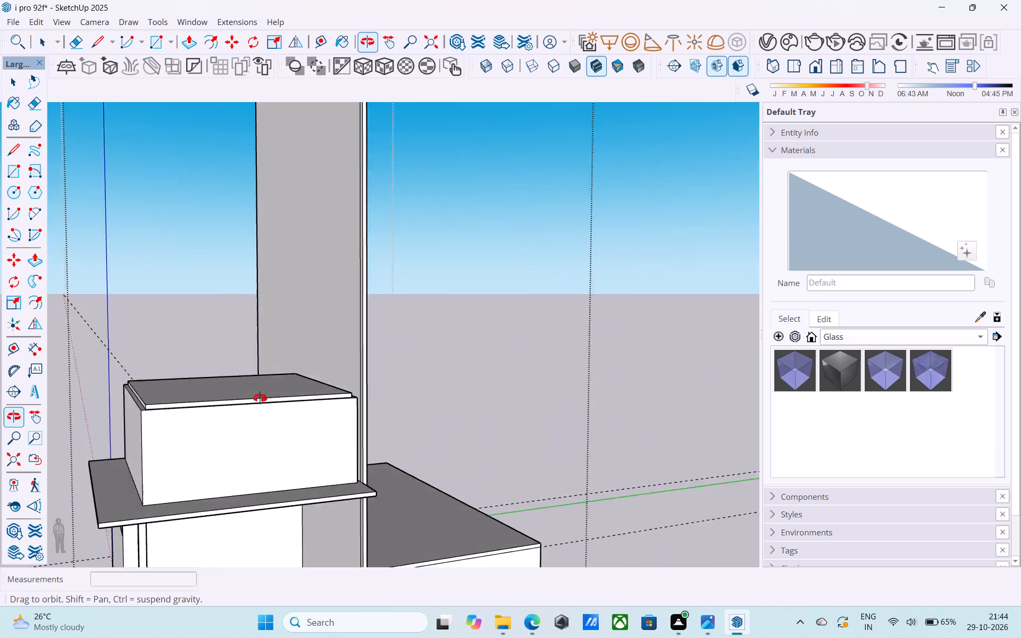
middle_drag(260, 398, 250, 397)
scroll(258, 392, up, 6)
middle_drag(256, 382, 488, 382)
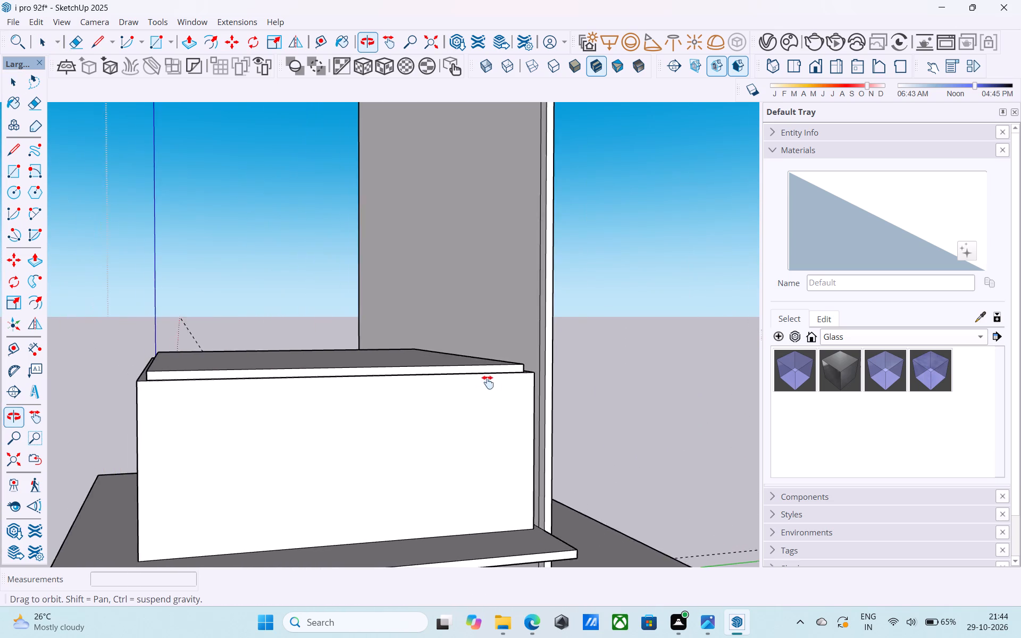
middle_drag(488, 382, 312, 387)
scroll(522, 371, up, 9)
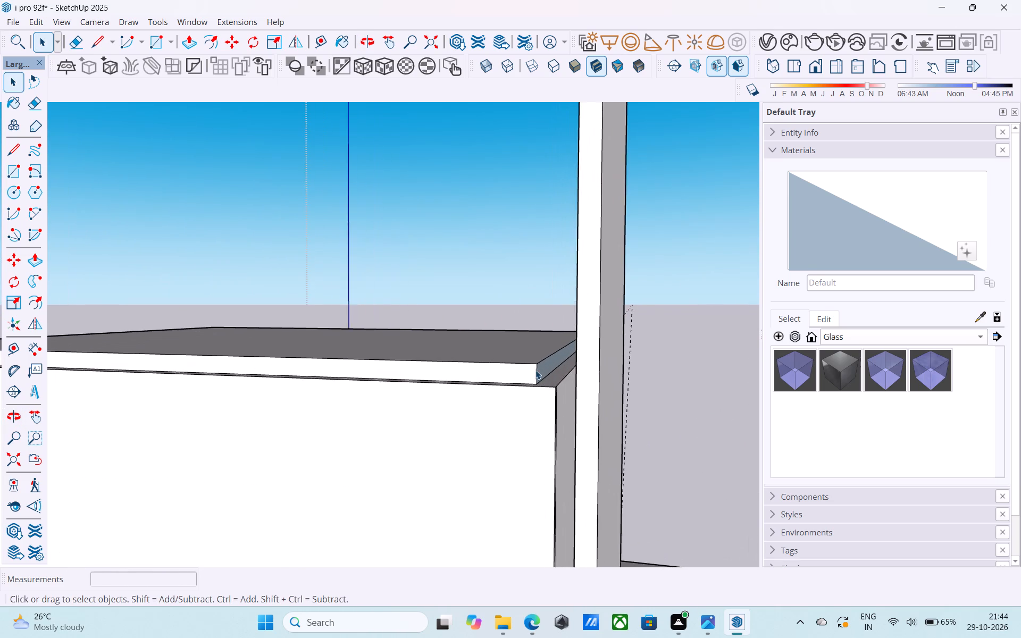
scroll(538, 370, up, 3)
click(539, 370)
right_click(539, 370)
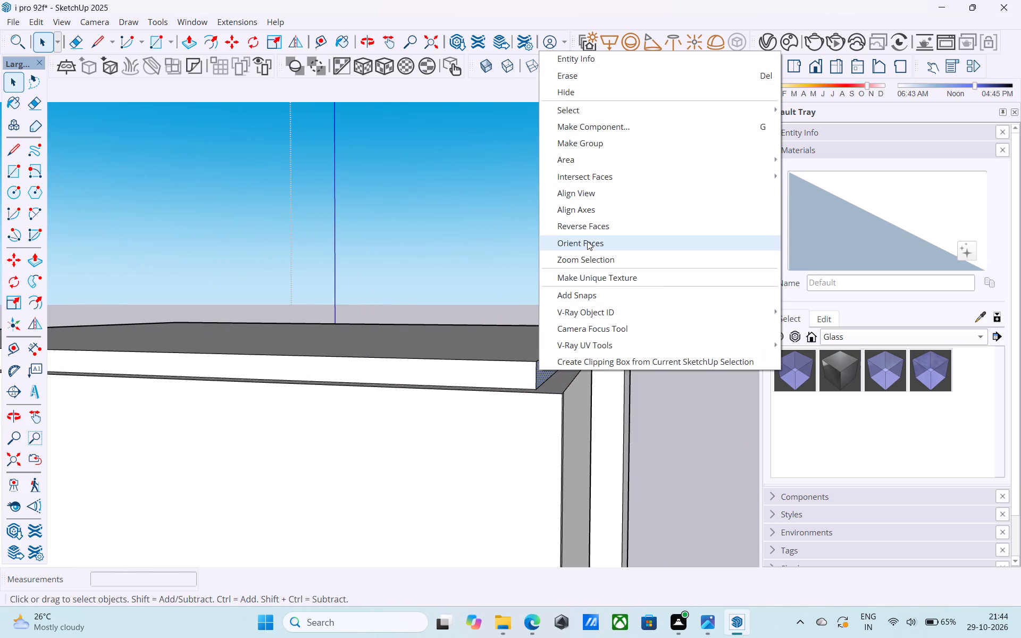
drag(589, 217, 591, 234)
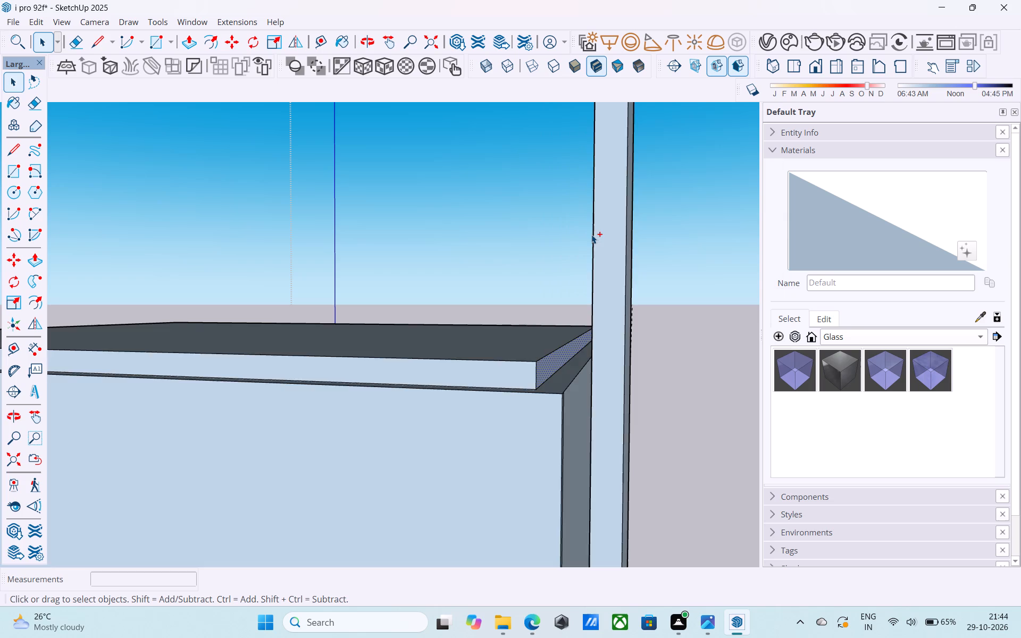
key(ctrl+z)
Reverse the 6" slab's remaining narrow side face next to the tall wall and clear the selection.
click(548, 367)
right_click(548, 367)
click(582, 228)
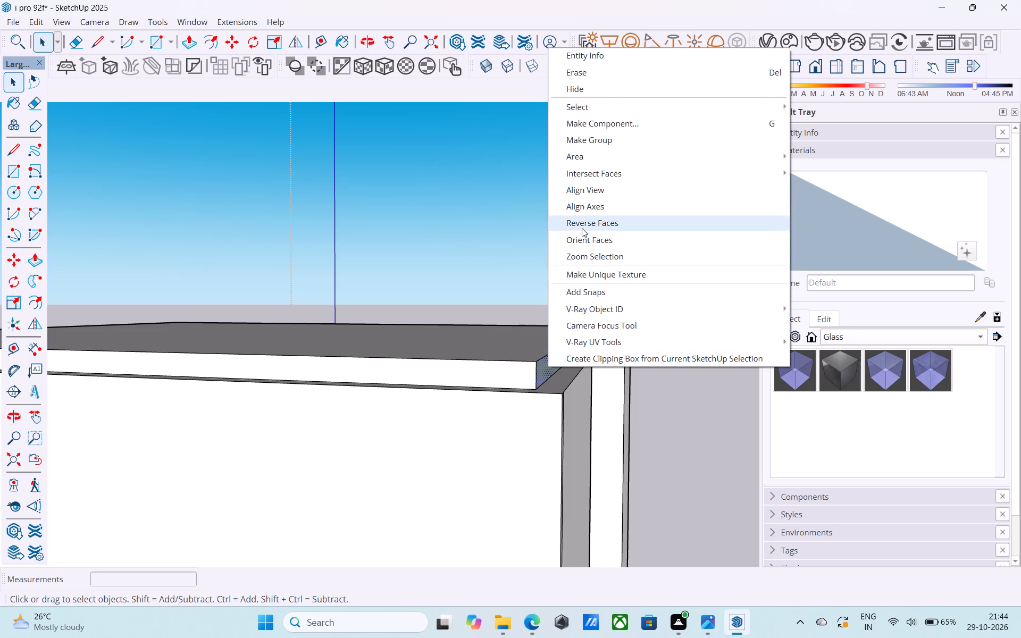
scroll(582, 228, down, 6)
text(v)
key(space)
middle_drag(582, 228, 591, 251)
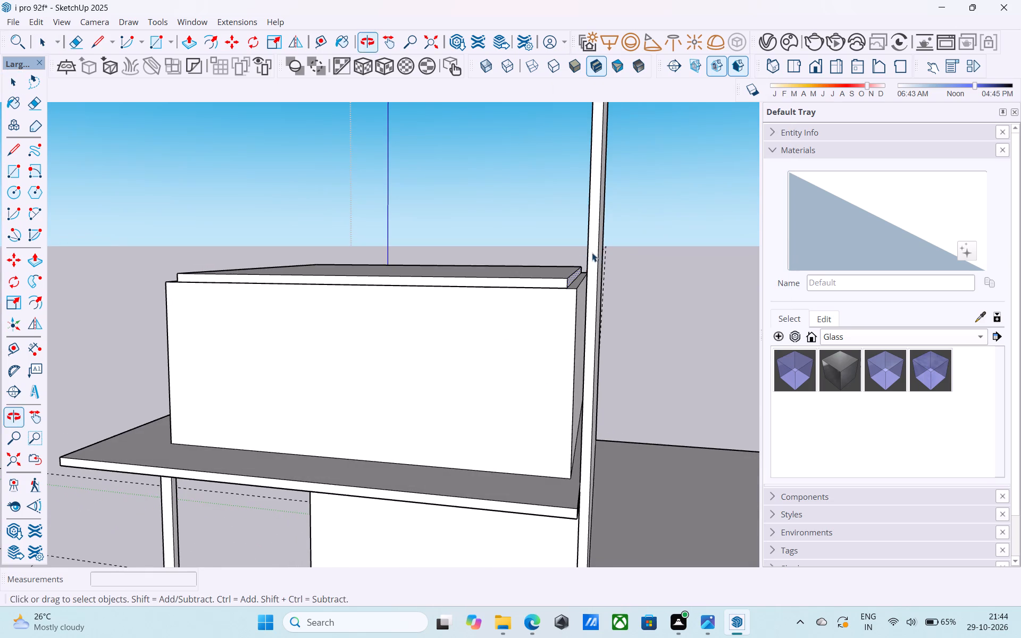
click(642, 256)
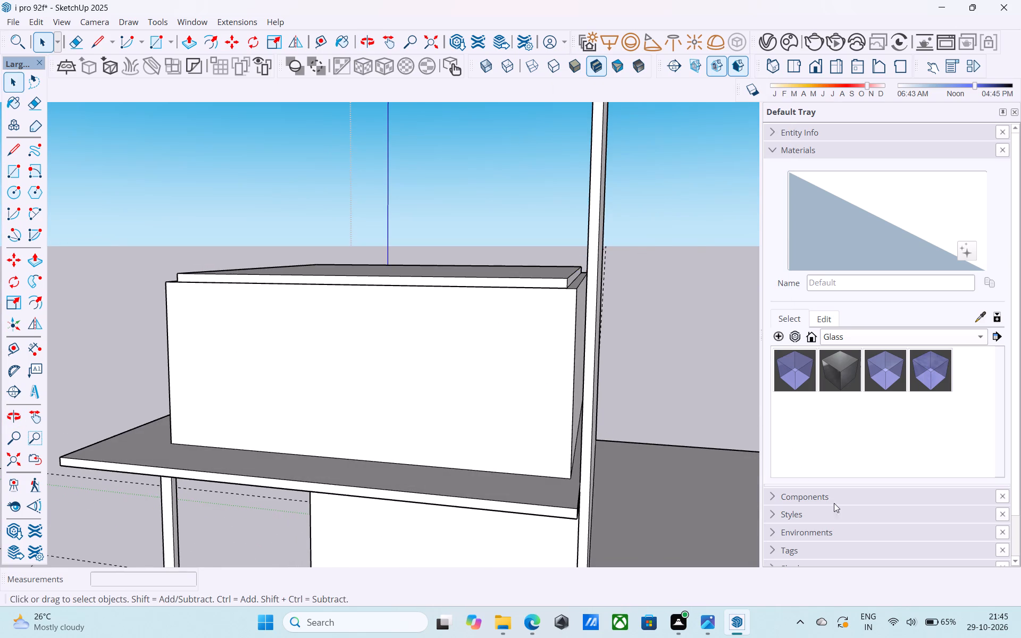
Raise the display brightness slightly in the system's quick settings.
click(903, 622)
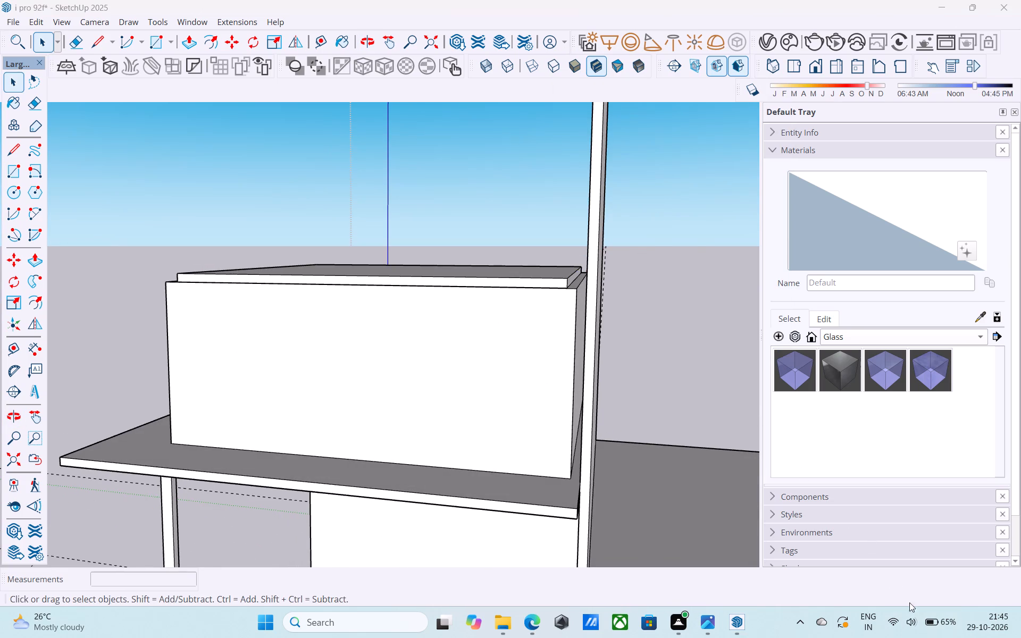
click(918, 620)
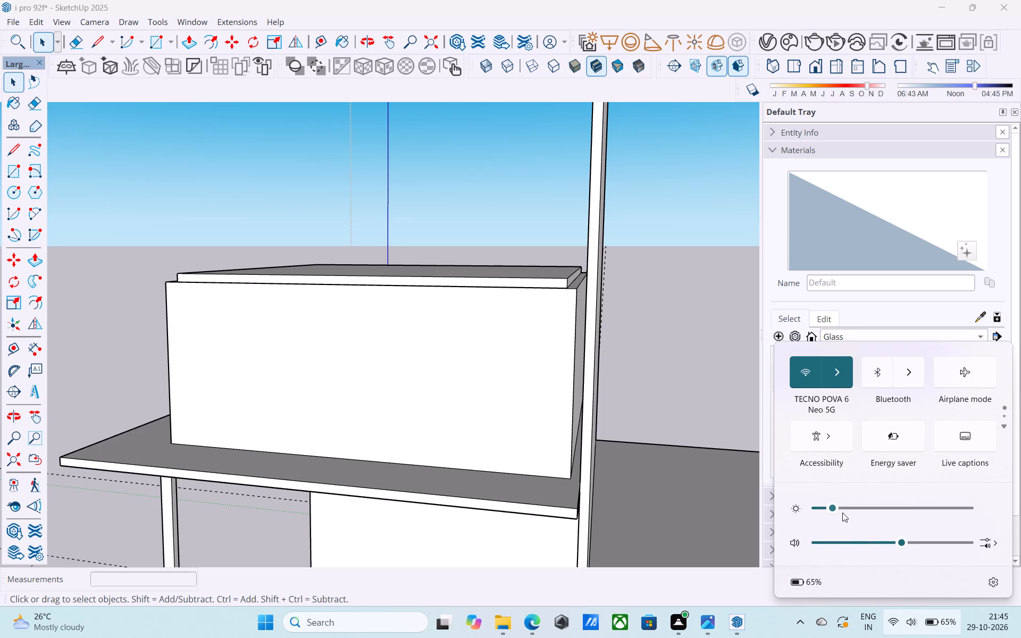
click(840, 506)
Examine the upper storey, its cap slab and the tall wall from several angles and distances.
scroll(584, 439, down, 4)
middle_drag(583, 439, 684, 475)
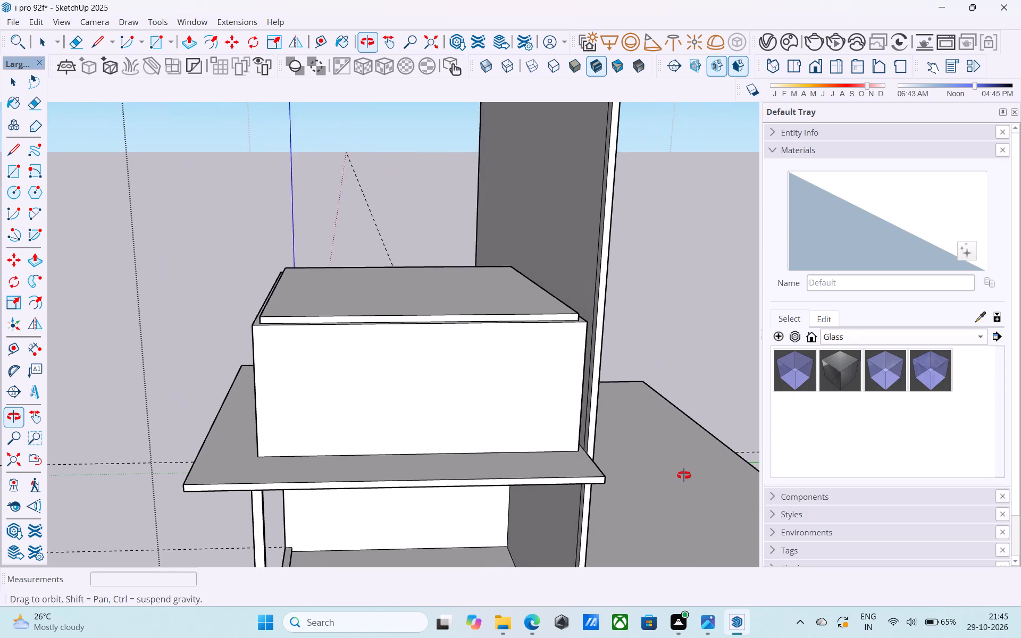
middle_drag(684, 475, 689, 472)
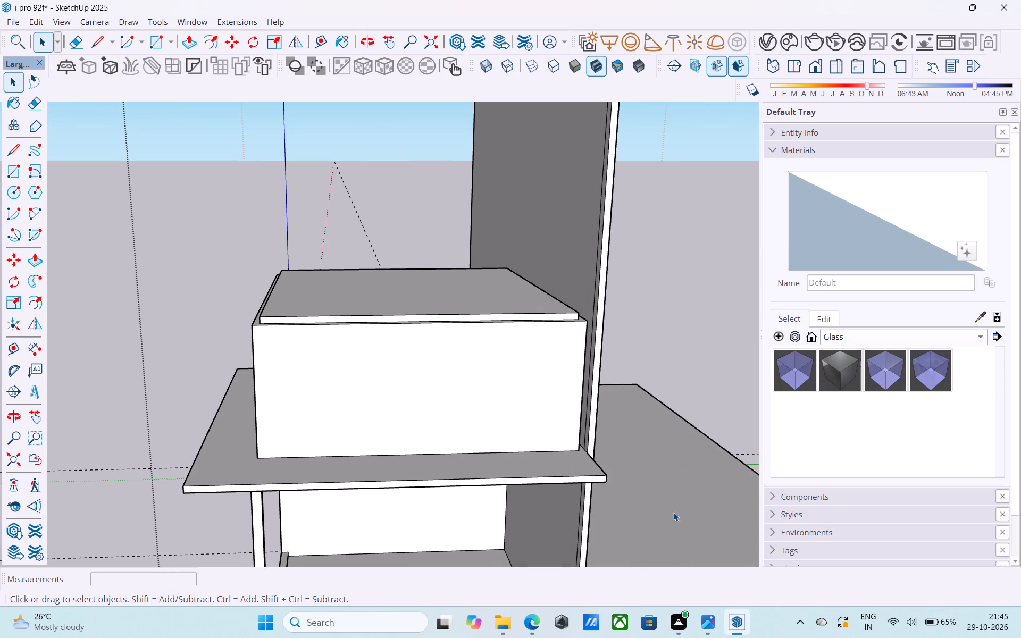
scroll(673, 512, up, 3)
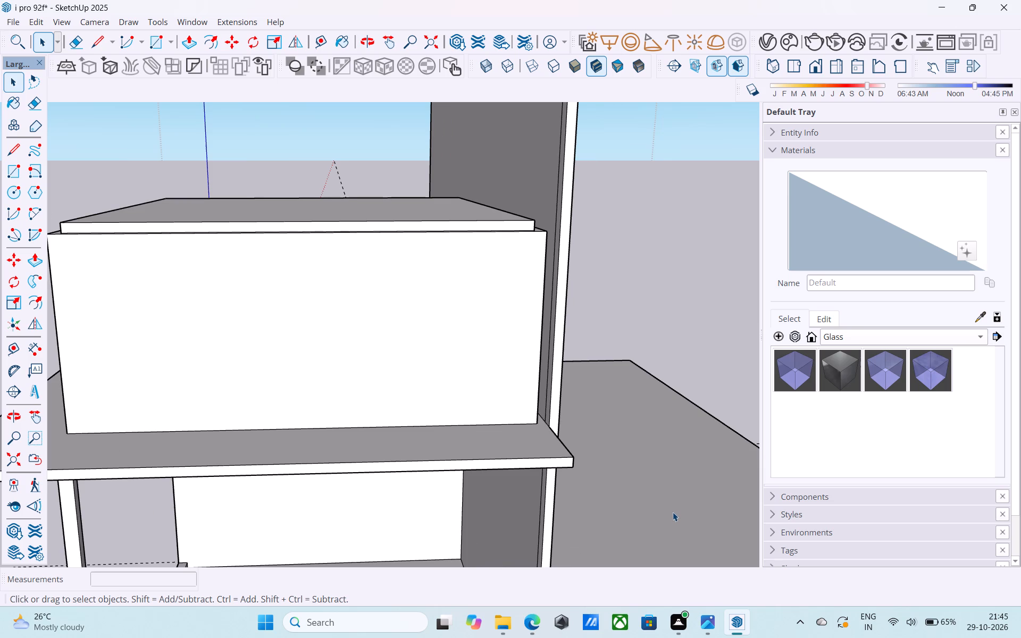
scroll(673, 511, down, 7)
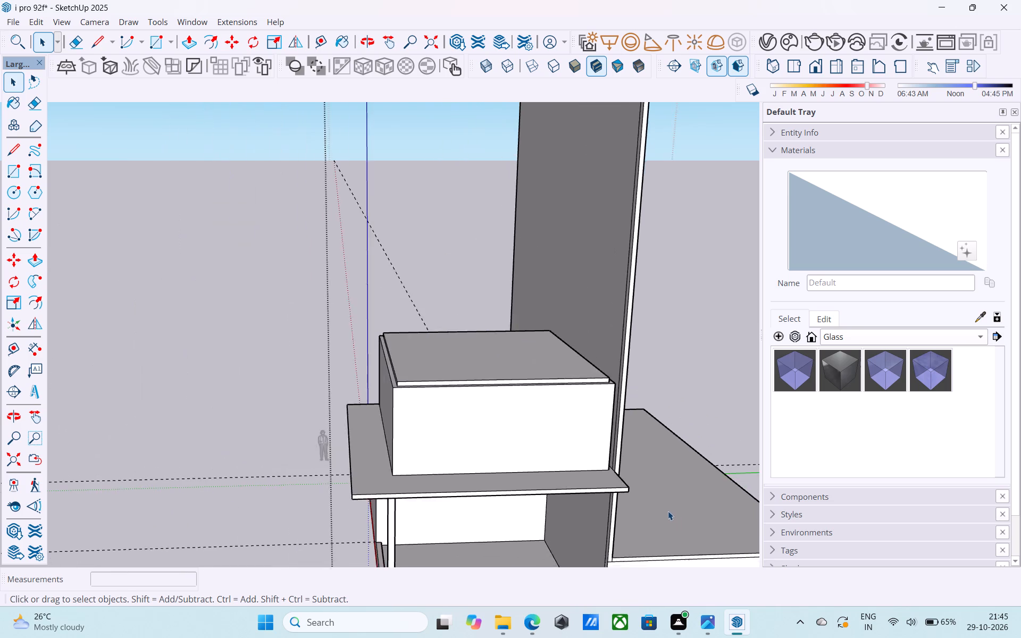
scroll(667, 510, down, 1)
middle_drag(667, 509, 613, 510)
scroll(643, 502, down, 4)
middle_drag(571, 449, 707, 409)
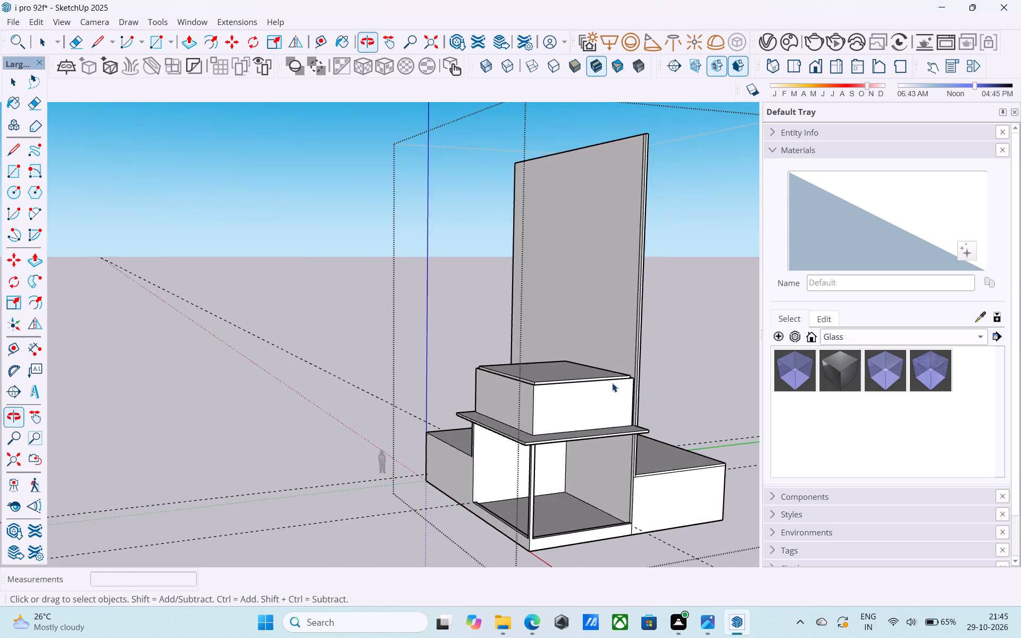
Push/Pull the wall rim around the cap slab up 6" flush with the slab's top, then a further 10' as walls.
scroll(611, 381, up, 6)
middle_drag(551, 388, 563, 445)
scroll(493, 498, up, 13)
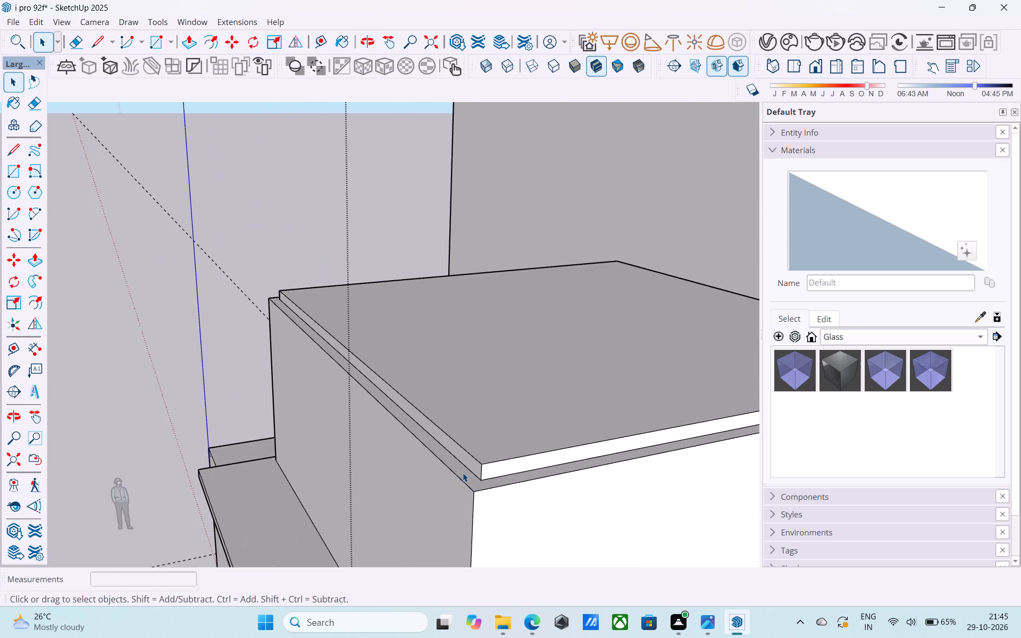
click(463, 473)
key(p)
click(463, 473)
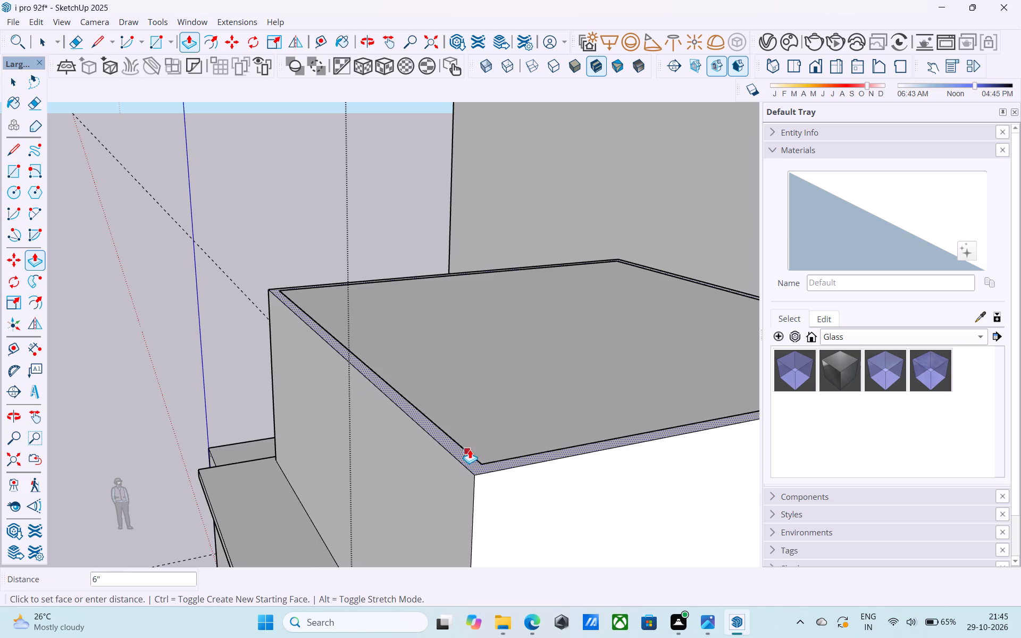
click(470, 449)
click(471, 456)
text(10')
key(Return)
key(space)
Copy the two outer bottom wall edges meeting at the front corner 10' upward from the projecting roof slab.
scroll(471, 423, down, 11)
middle_drag(485, 439, 448, 427)
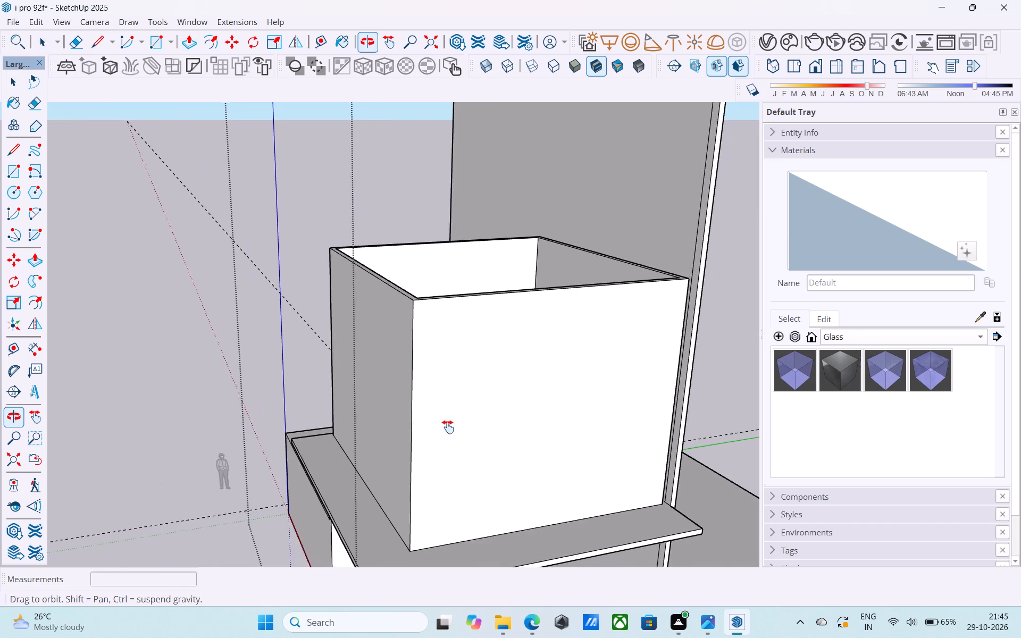
middle_drag(448, 427, 484, 419)
scroll(490, 495, up, 8)
scroll(492, 549, down, 2)
shift+middle_drag(487, 544, 470, 497)
scroll(465, 503, up, 4)
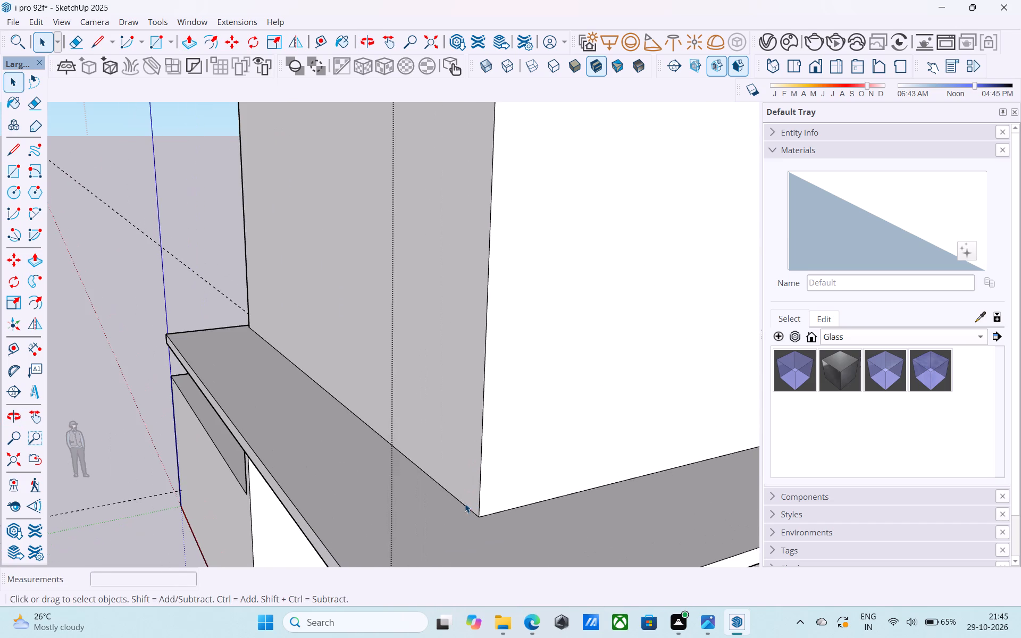
click(465, 506)
shift+click(490, 514)
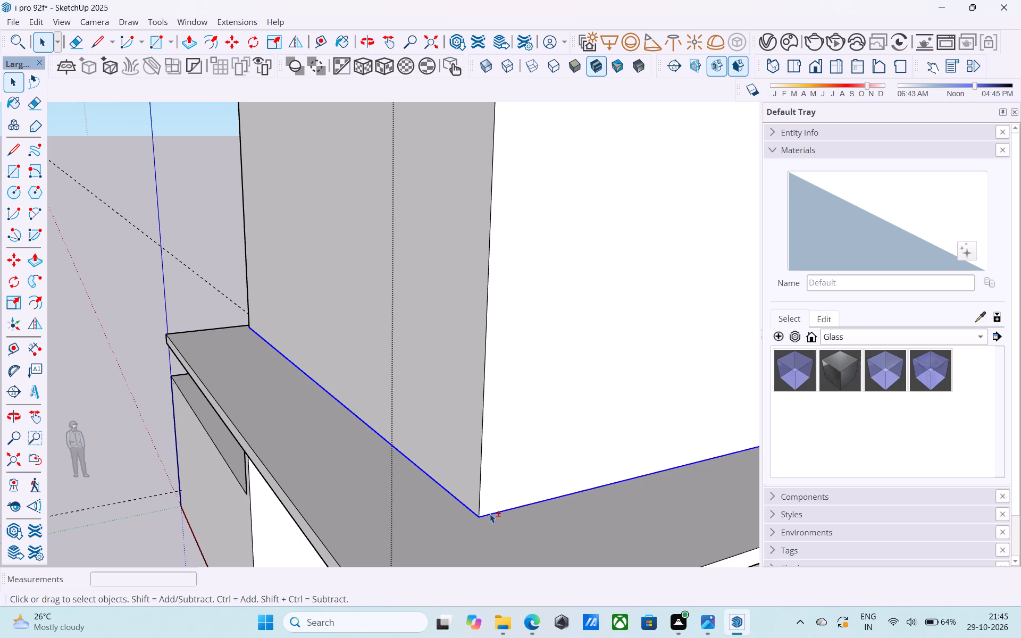
key(m)
click(479, 518)
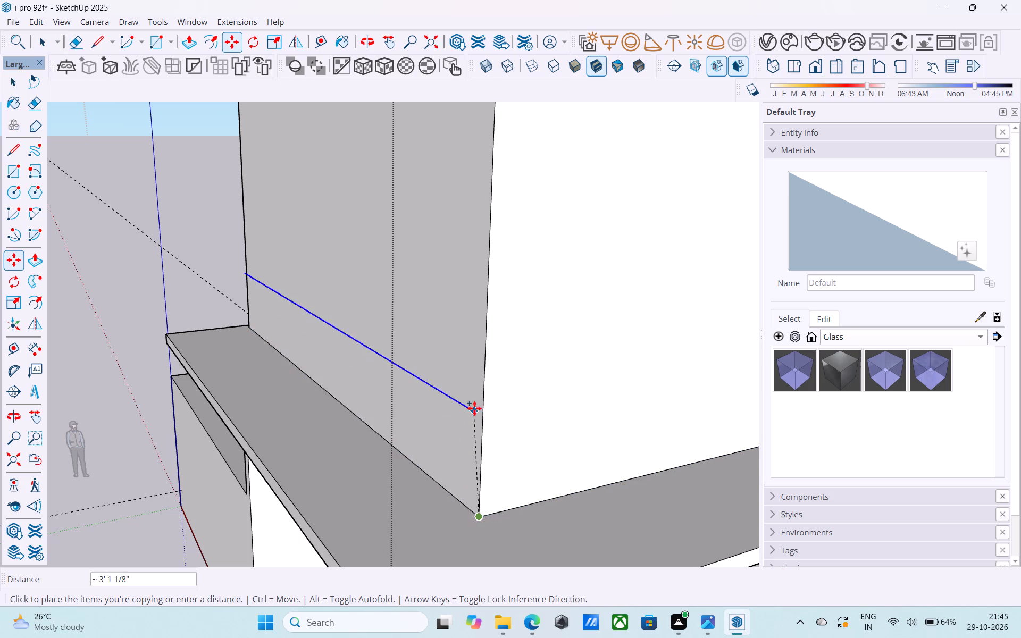
text(10')
key(Return)
Copy the two raised edges another 6" upward to mark the slab band on the outer walls.
scroll(490, 416, down, 6)
shift+middle_drag(490, 416, 476, 460)
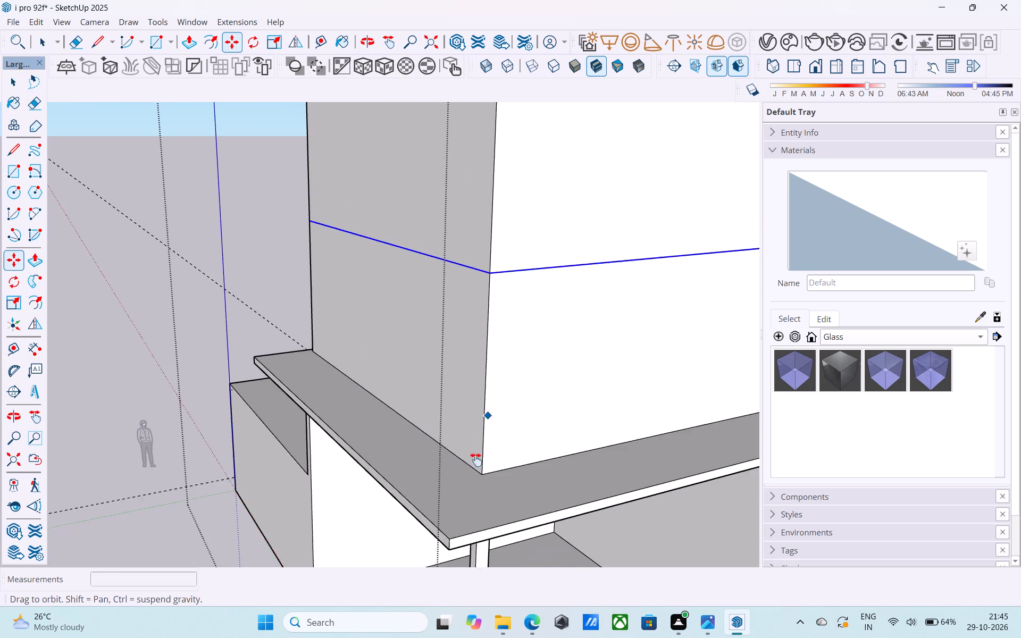
shift+middle_drag(476, 460, 467, 530)
scroll(464, 396, up, 5)
click(468, 391)
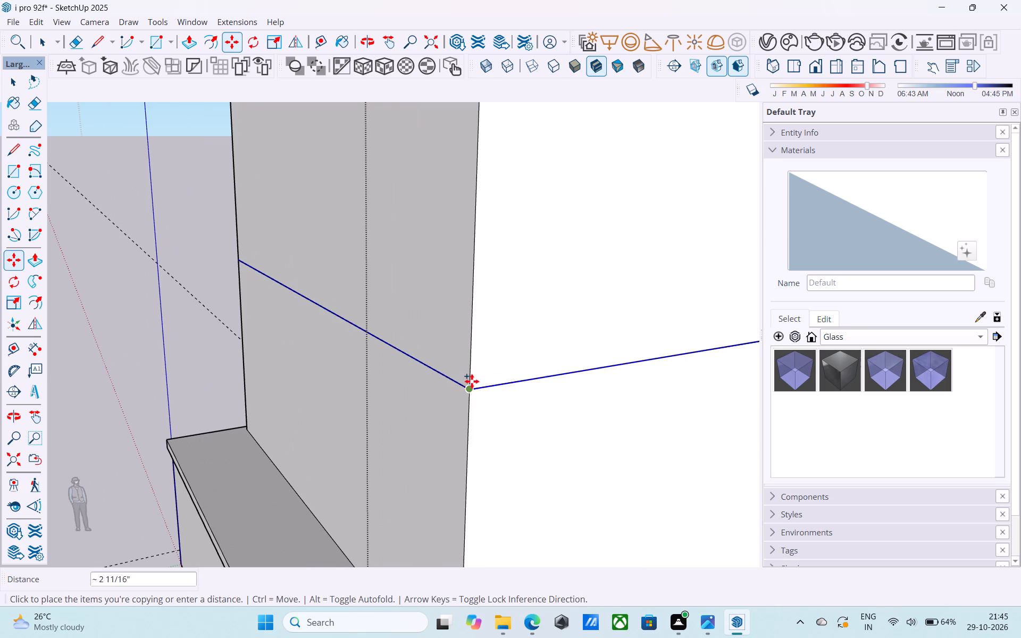
text(6")
key(Return)
key(space)
Draw a 23' by 22' 9" rectangle between opposite inner corners to close the top opening of the walls.
scroll(473, 373, down, 6)
middle_drag(467, 399, 397, 637)
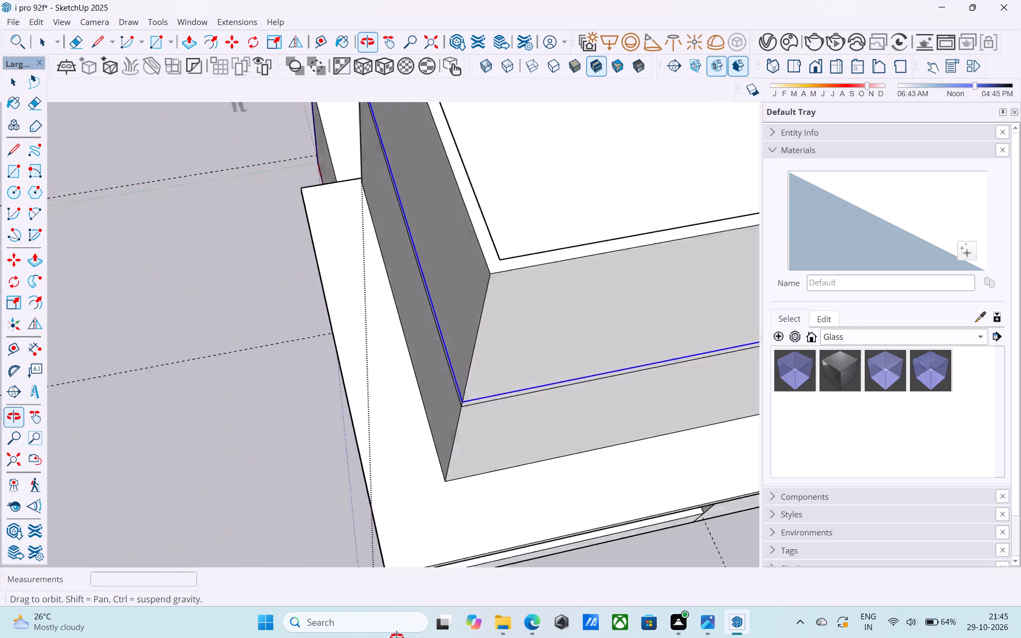
middle_drag(397, 637, 493, 457)
click(455, 425)
scroll(457, 422, down, 6)
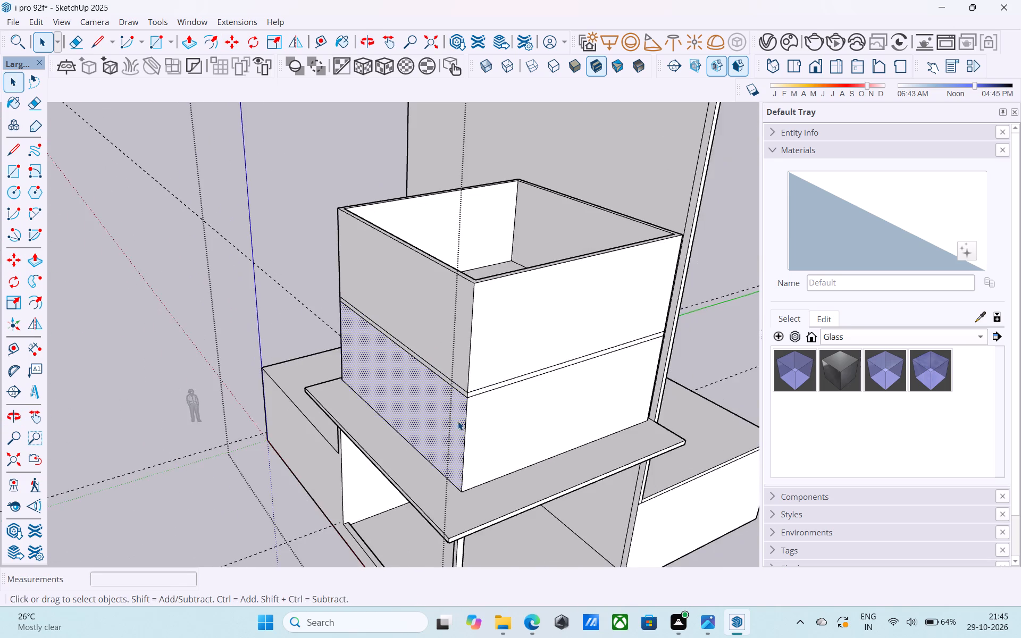
shift+middle_drag(443, 436, 388, 505)
middle_drag(409, 484, 412, 574)
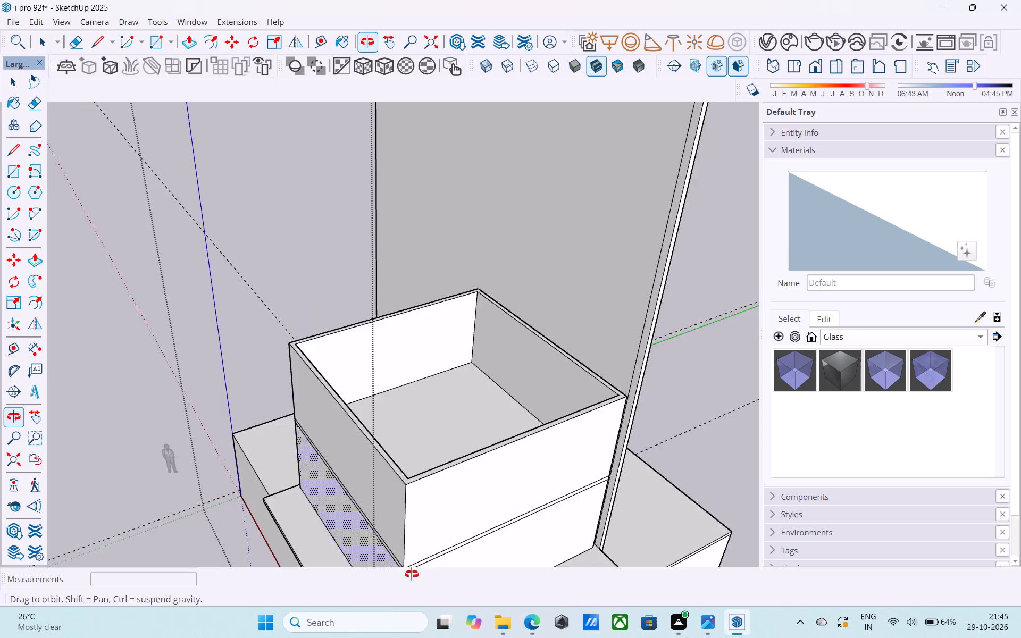
middle_drag(412, 574, 414, 603)
middle_drag(445, 433, 458, 385)
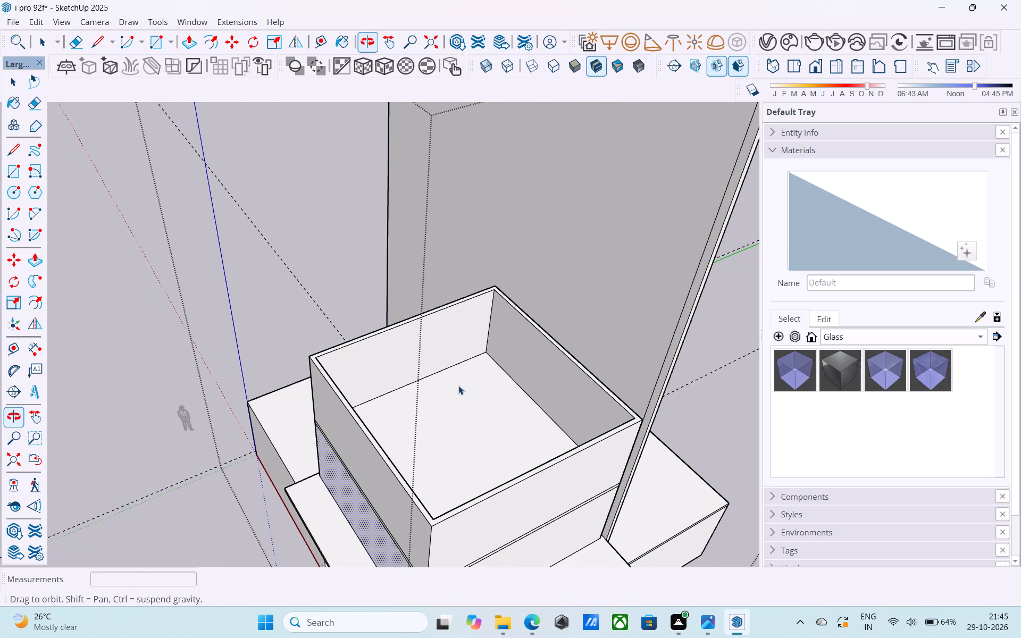
key(r)
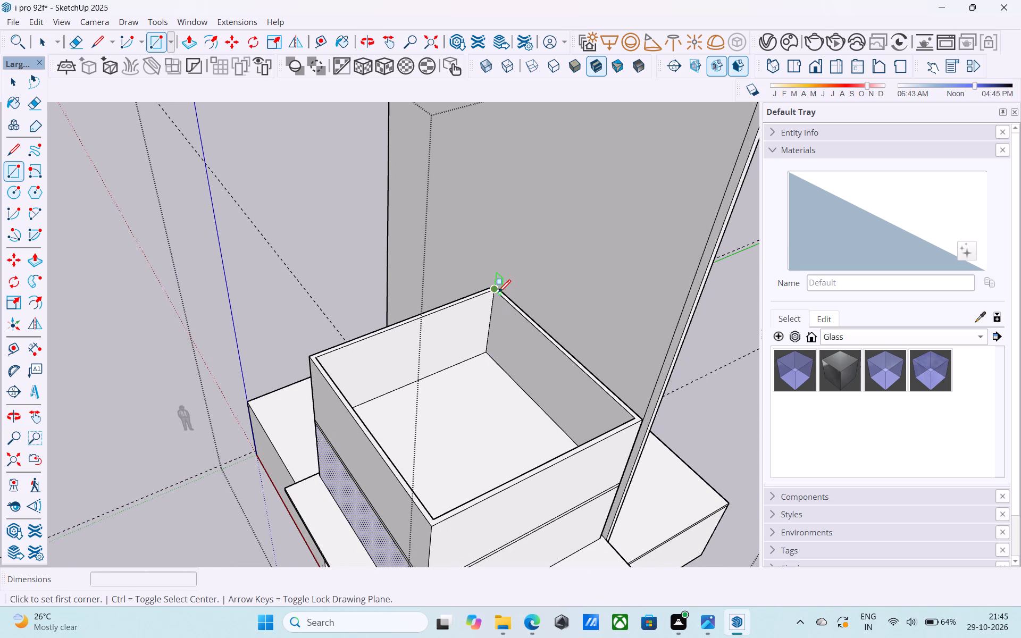
click(498, 292)
click(433, 518)
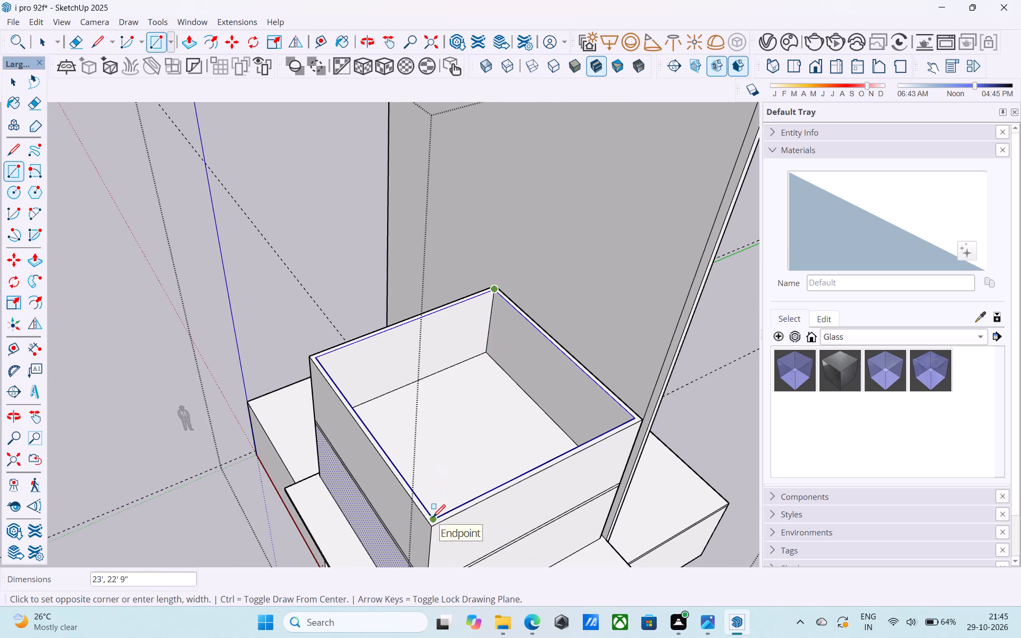
scroll(459, 473, up, 4)
key(space)
Reverse the new rectangular face inside the top of the walls.
click(464, 462)
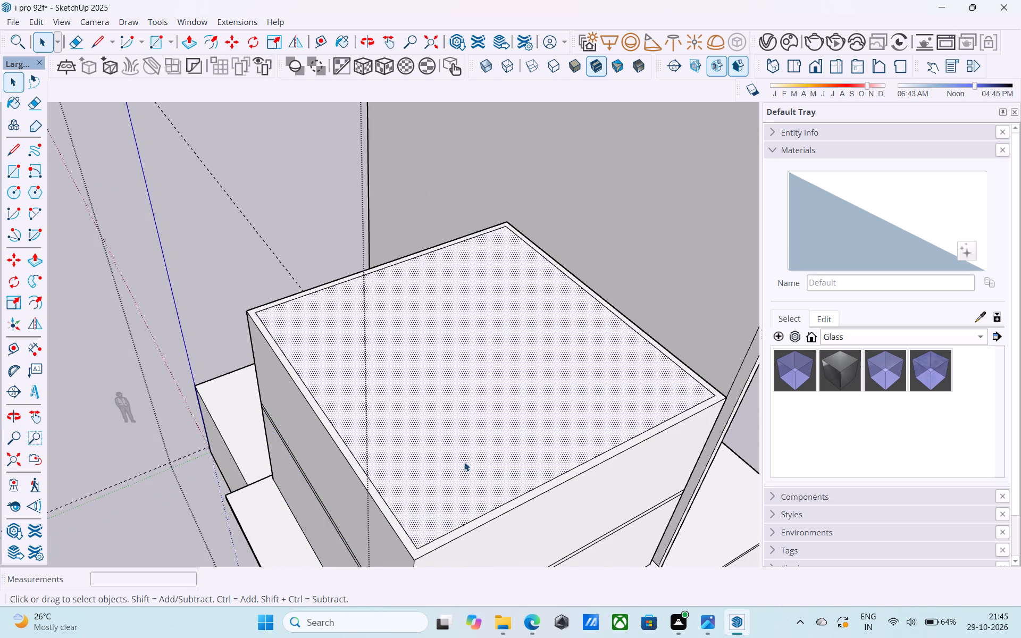
right_click(464, 462)
click(498, 316)
Draw a 6" vertical line upward from the top face's rear inner corner beside the tall wall.
scroll(463, 382, down, 6)
middle_drag(406, 431, 402, 424)
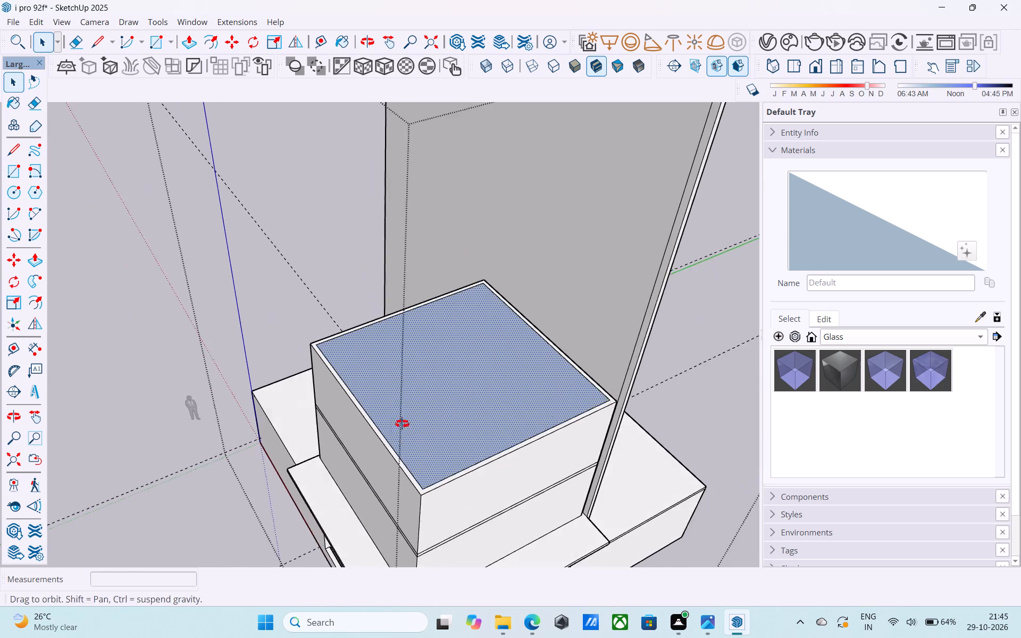
middle_drag(402, 424, 400, 417)
scroll(470, 233, up, 6)
middle_drag(490, 282, 474, 281)
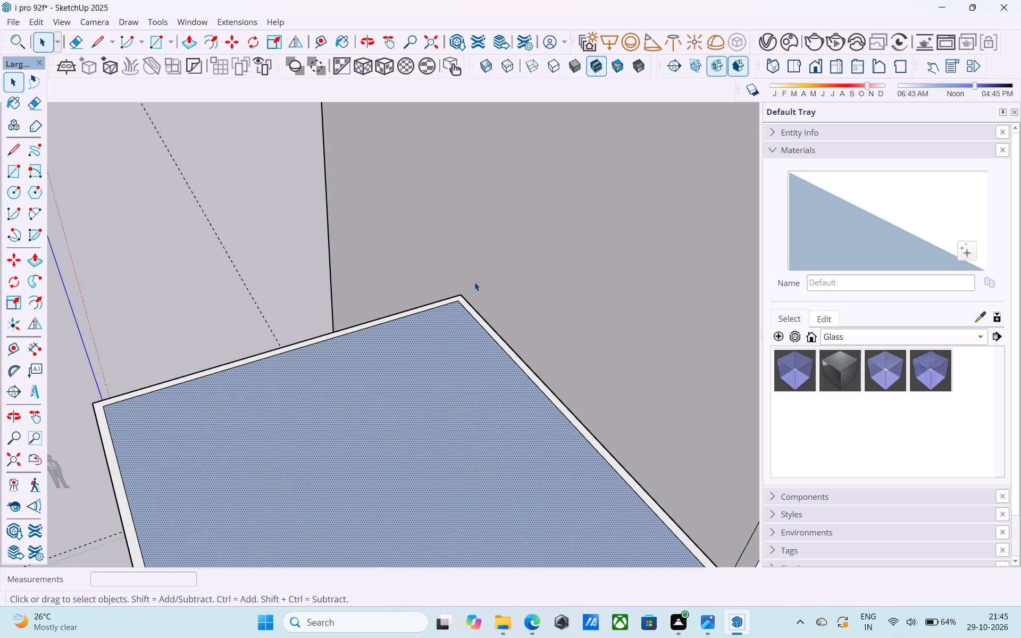
key(l)
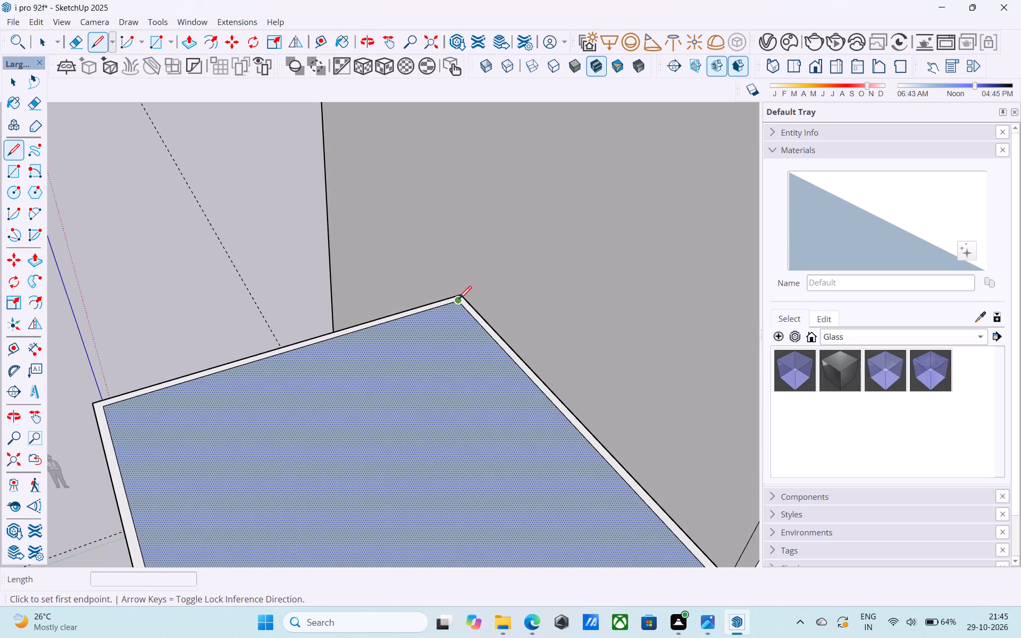
click(459, 303)
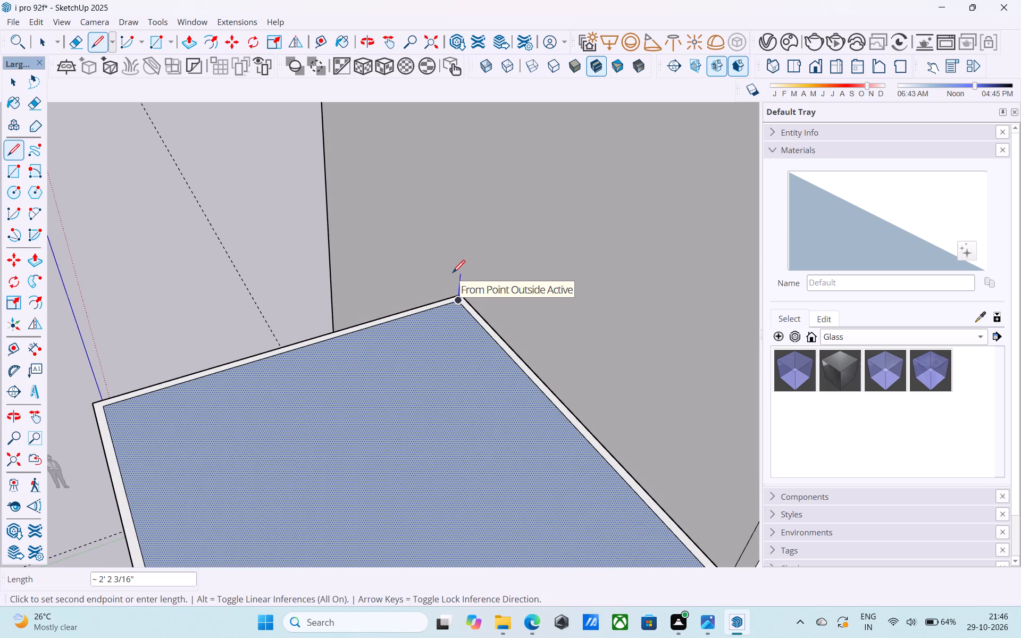
text(6")
key(Return)
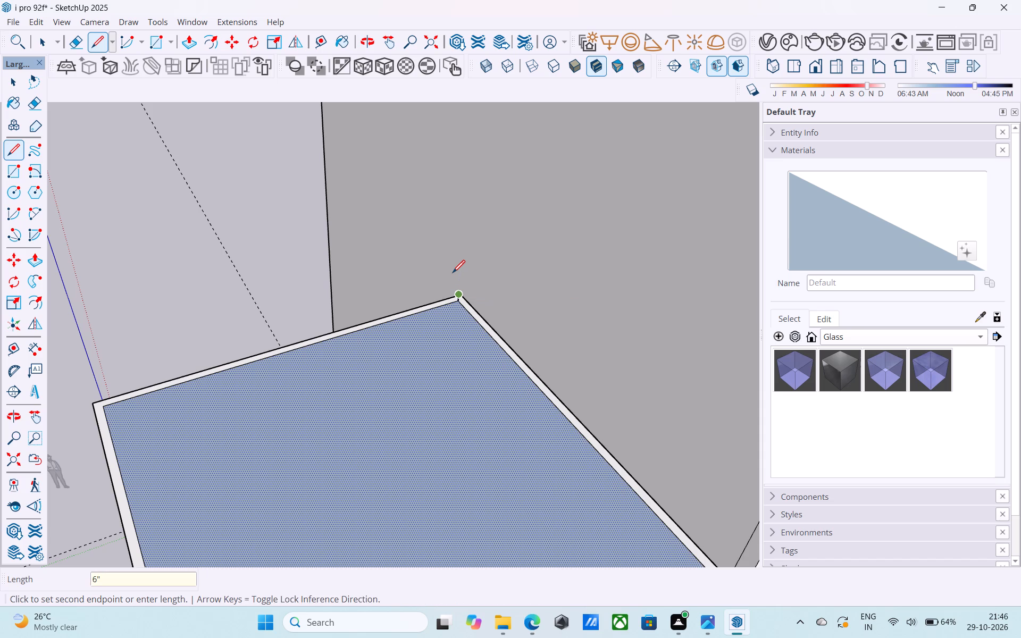
scroll(453, 274, down, 3)
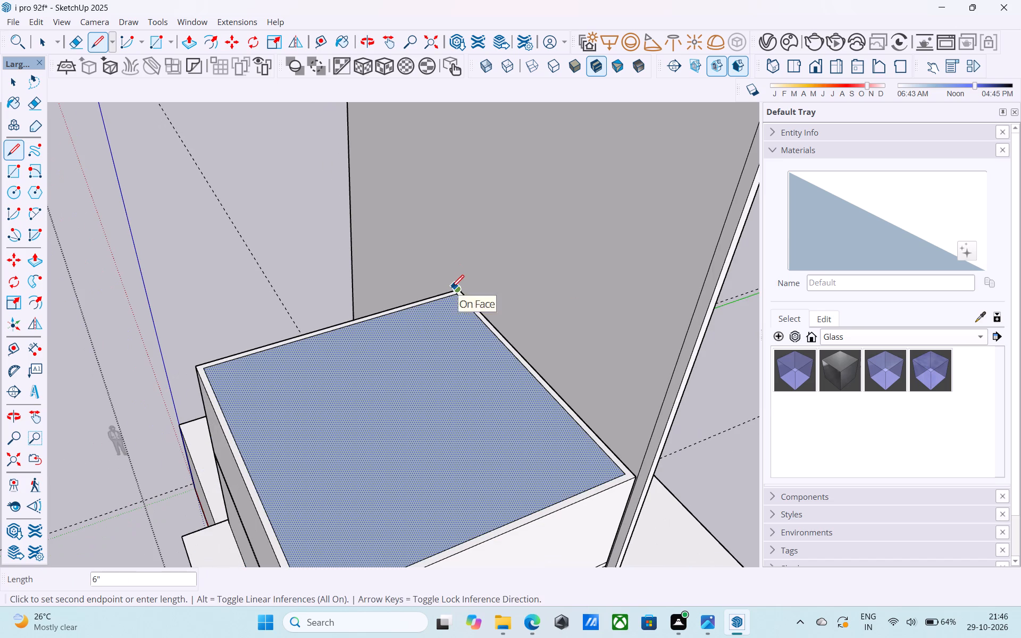
key(l)
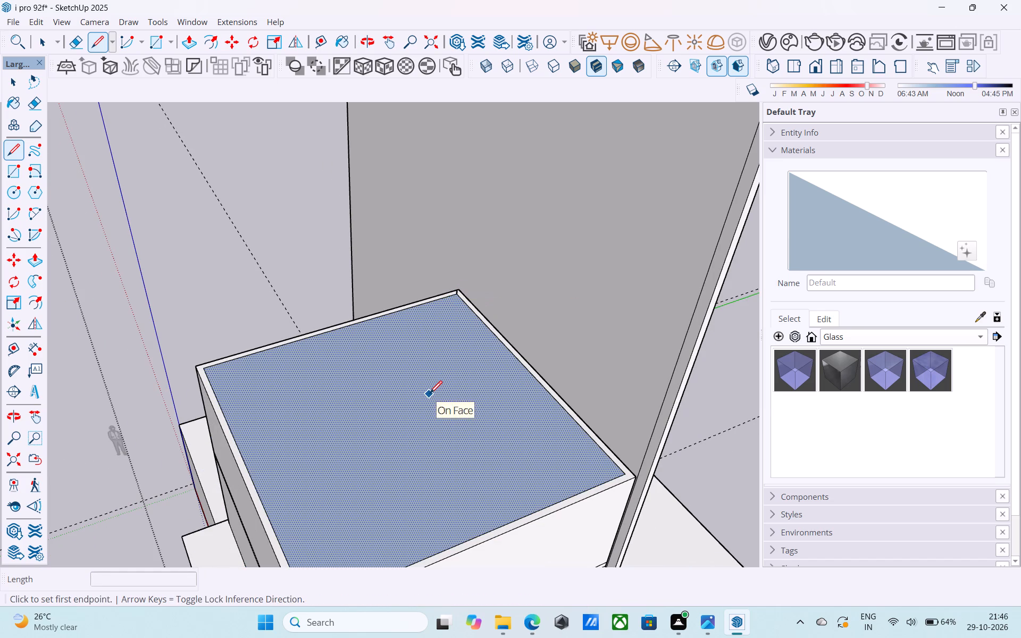
Draw a 6" vertical line upward from the top face's front inner corner.
shift+middle_drag(383, 455, 378, 332)
scroll(324, 440, down, 1)
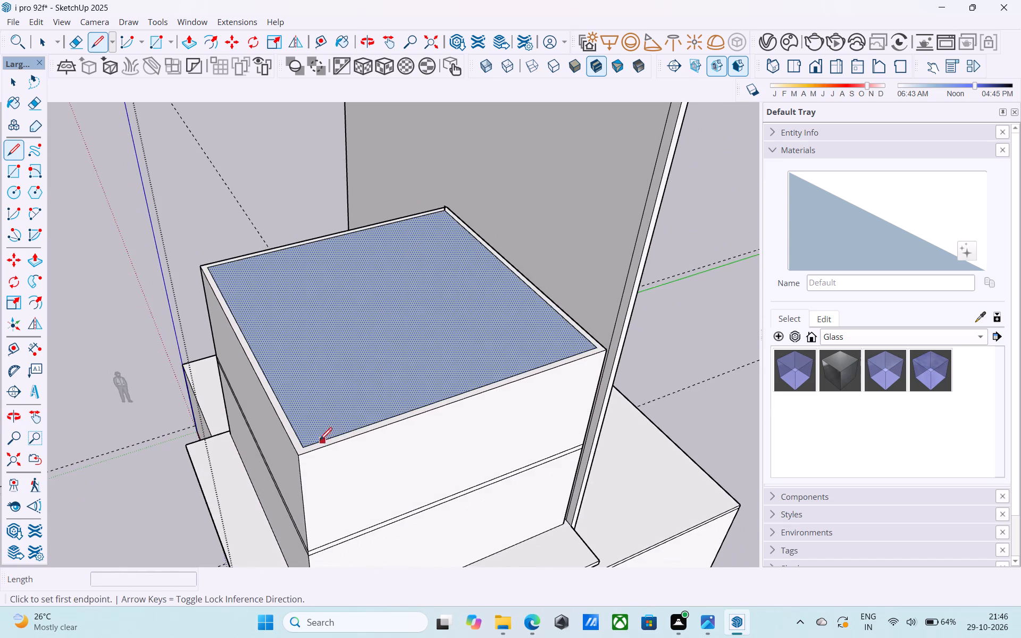
scroll(313, 445, up, 8)
click(297, 448)
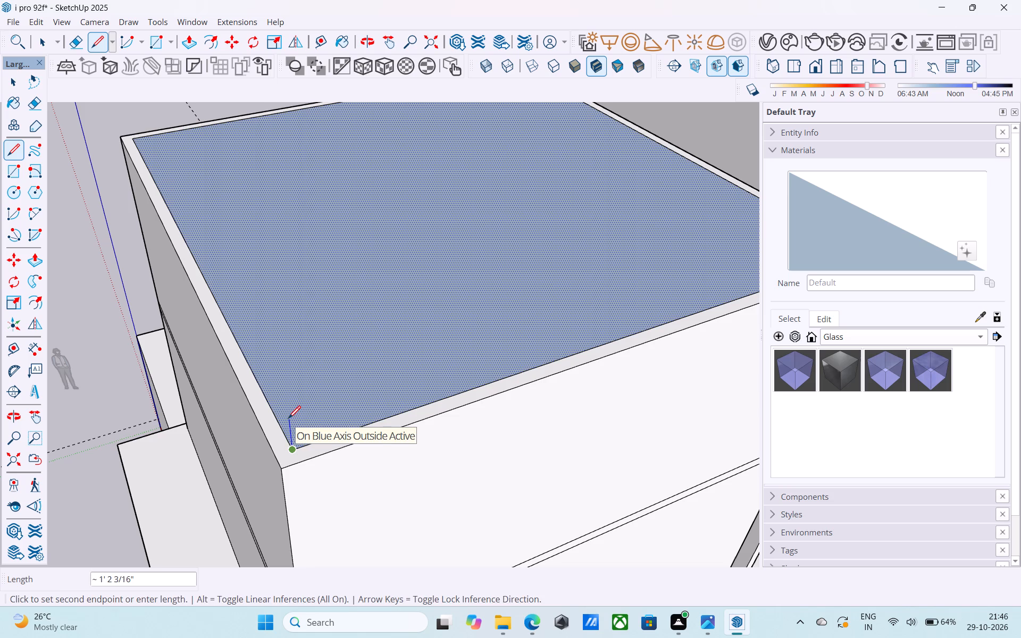
text(6")
key(Return)
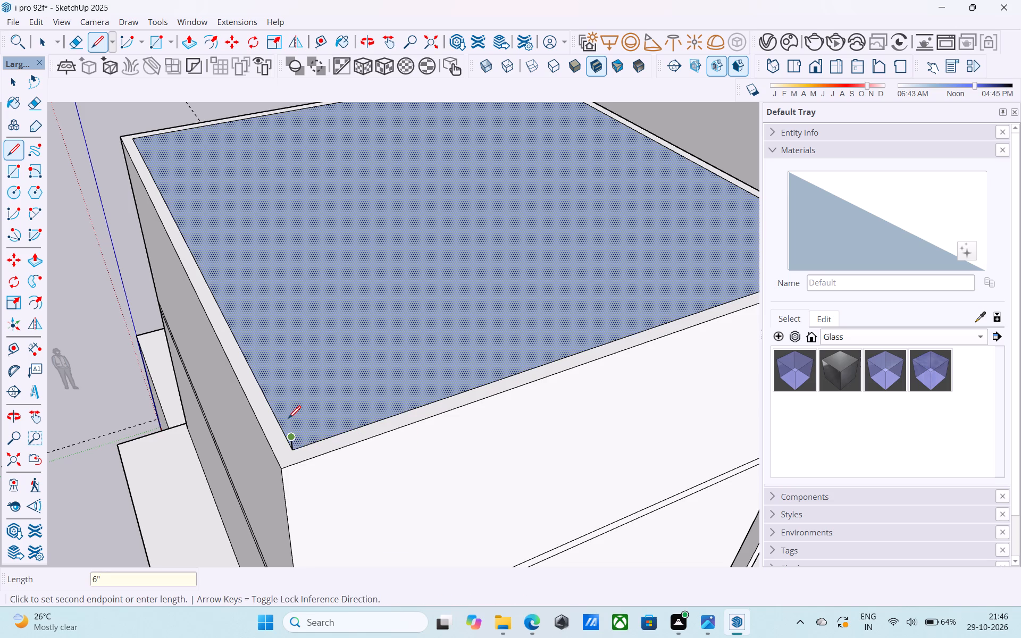
Draw a 22' 9" by 23' rectangle between the tops of the two vertical lines above the upper storey.
key(r)
scroll(288, 418, down, 6)
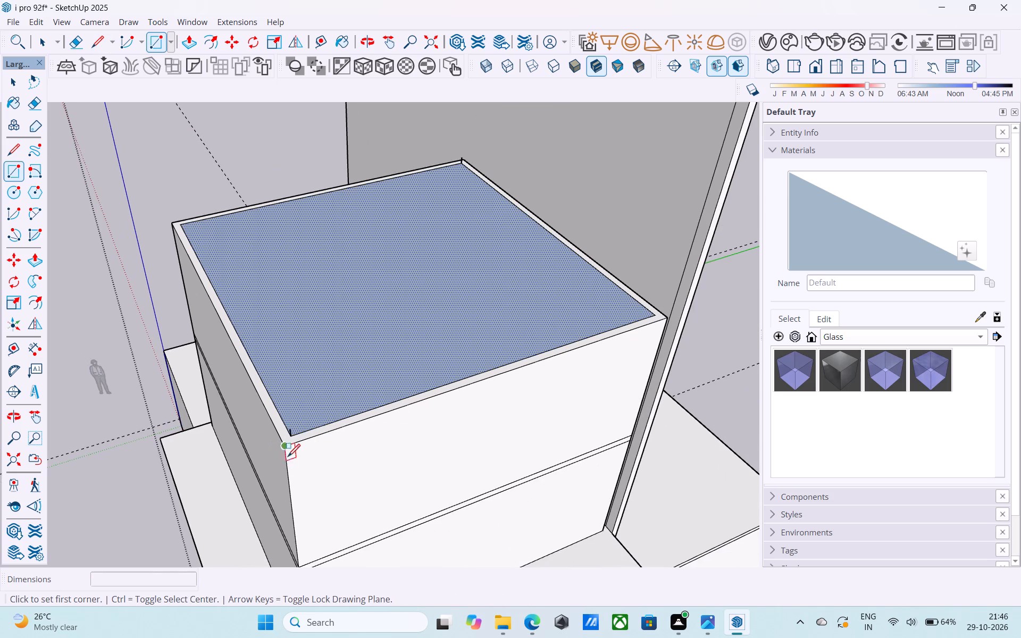
middle_drag(288, 466, 295, 455)
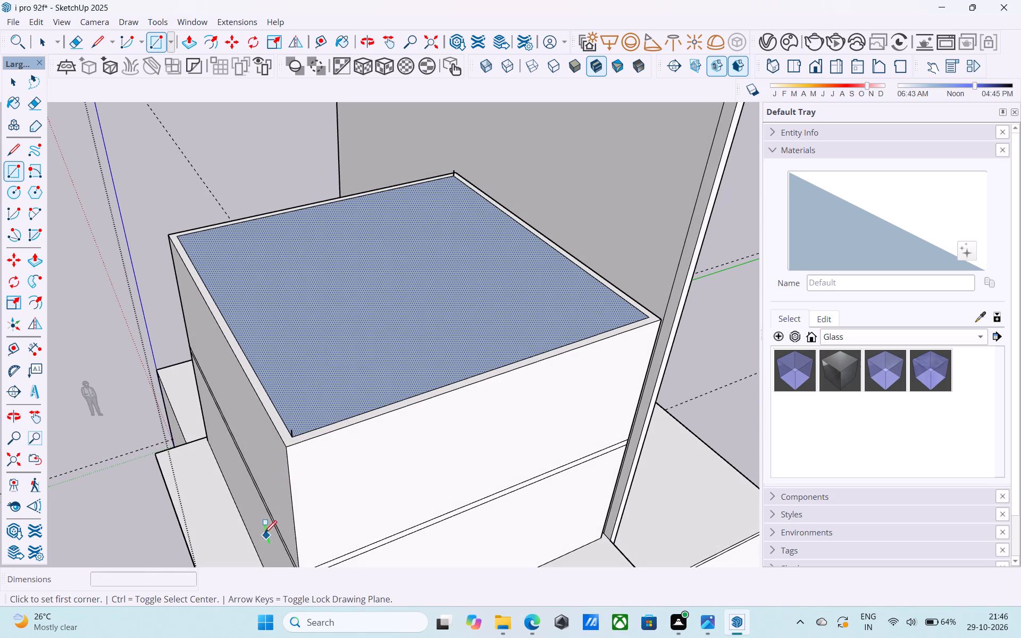
middle_drag(264, 525, 279, 507)
scroll(478, 140, up, 9)
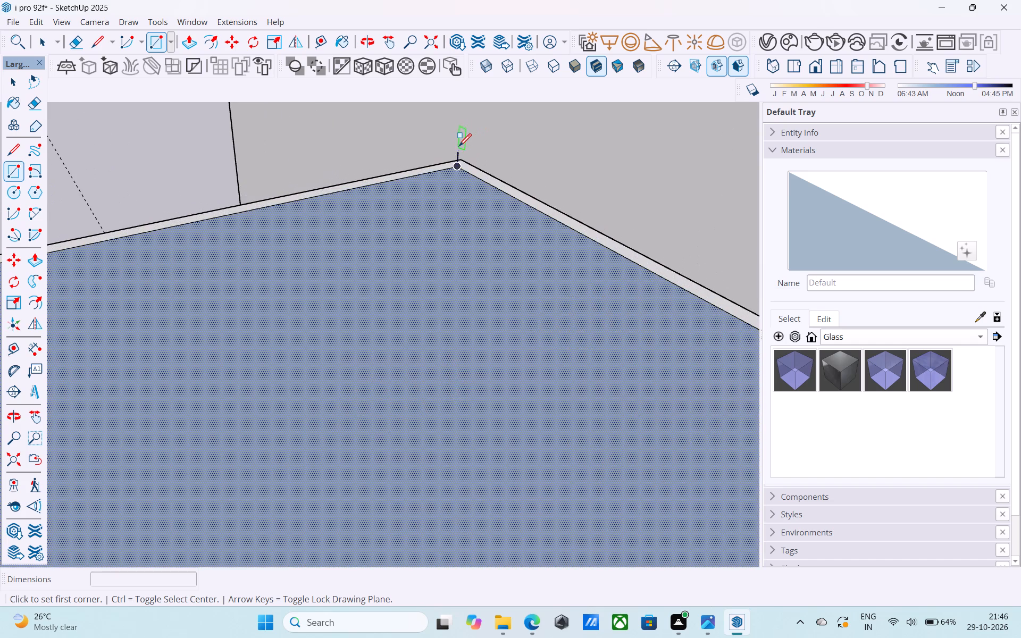
click(459, 150)
scroll(459, 150, down, 7)
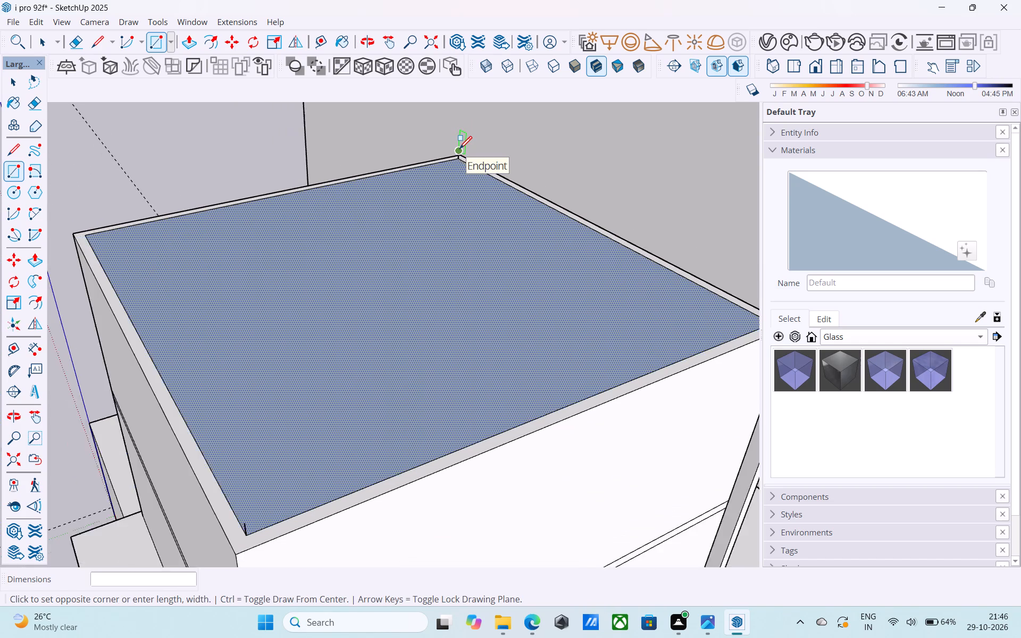
scroll(459, 150, down, 1)
click(284, 456)
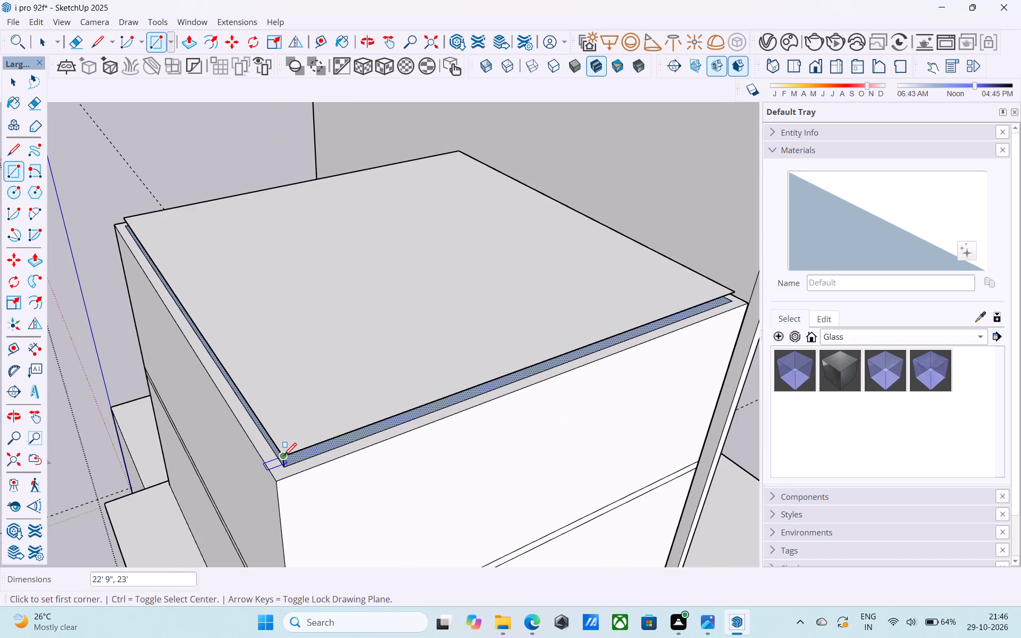
Draw a 6" vertical line joining the raised rectangle to the top face at the front corner beside the tall wall's edge.
scroll(284, 457, down, 4)
middle_click(284, 456)
key(l)
scroll(644, 339, up, 5)
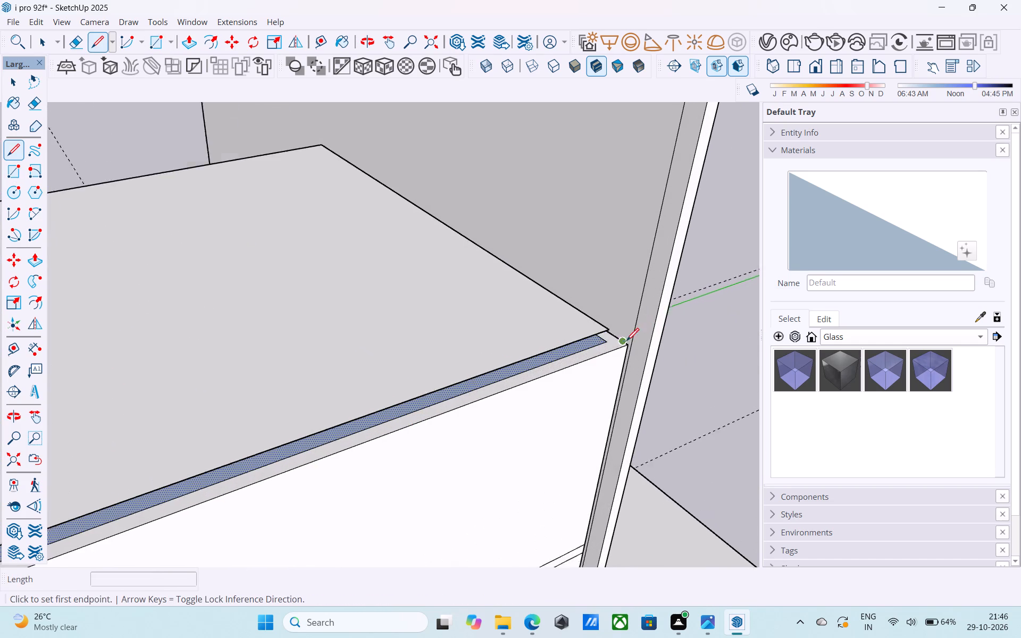
scroll(626, 342, up, 5)
click(608, 346)
scroll(608, 346, up, 4)
key(l)
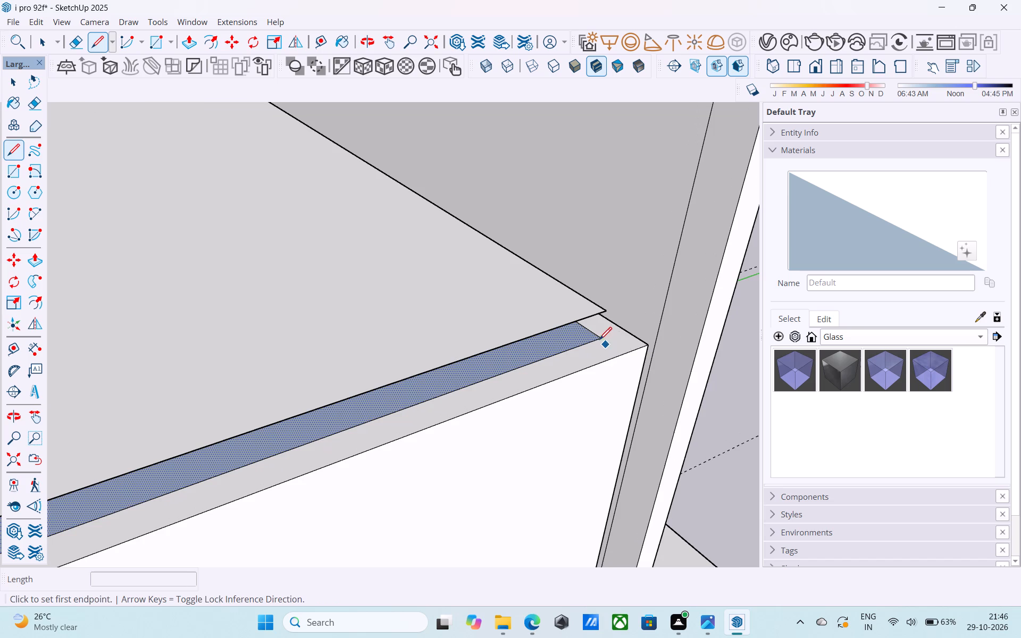
click(598, 340)
click(604, 313)
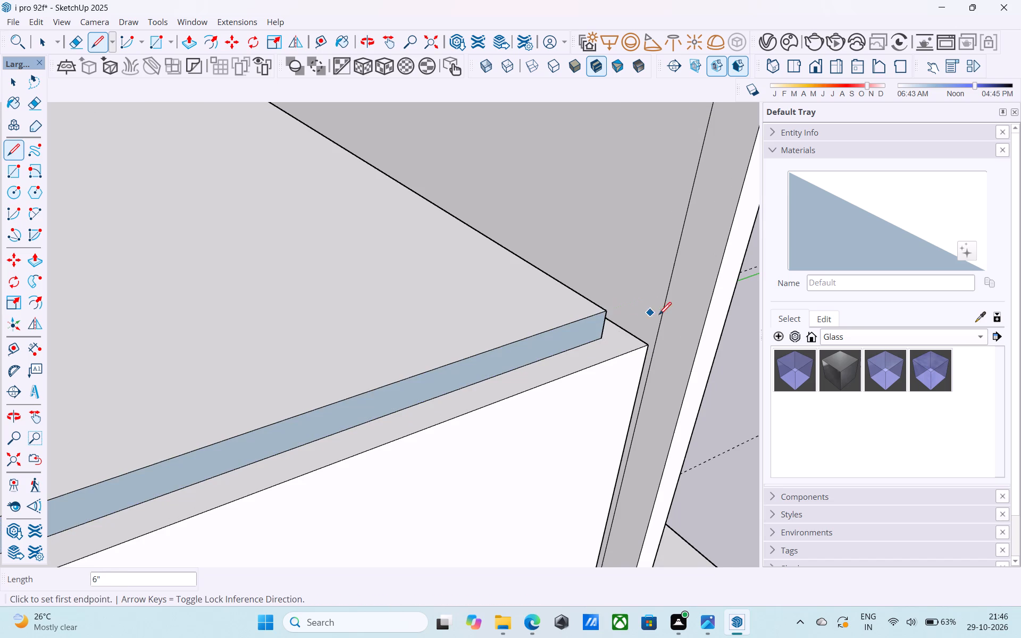
Draw a 6" vertical line up to the raised rectangle at the last open corner, closing the cap slab's remaining sides.
scroll(667, 320, down, 10)
middle_drag(549, 314, 631, 317)
scroll(645, 319, down, 6)
middle_drag(152, 407, 335, 392)
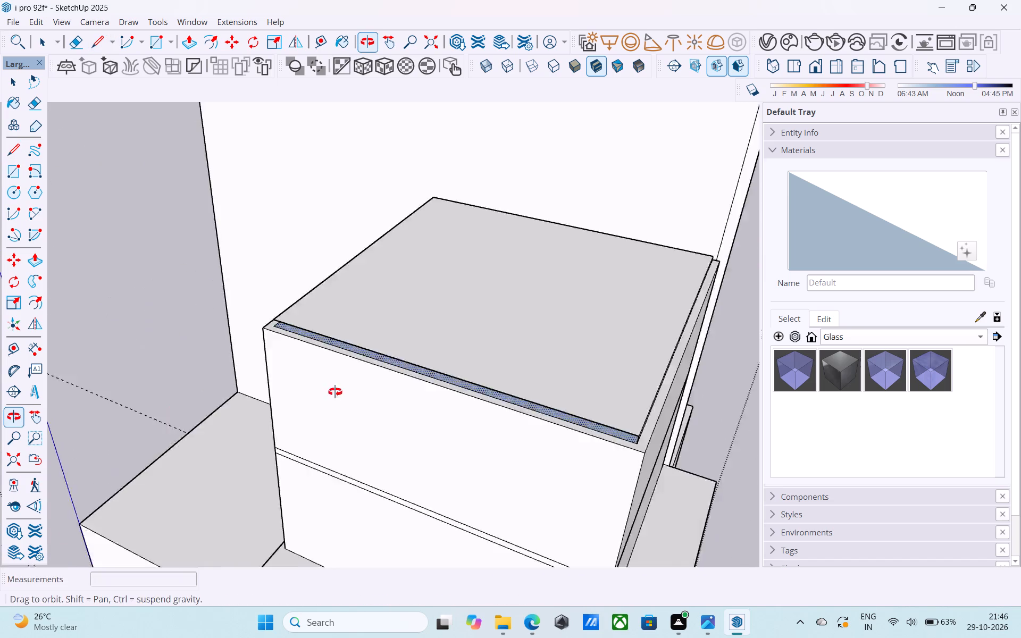
middle_drag(335, 392, 396, 403)
scroll(544, 317, up, 10)
click(569, 295)
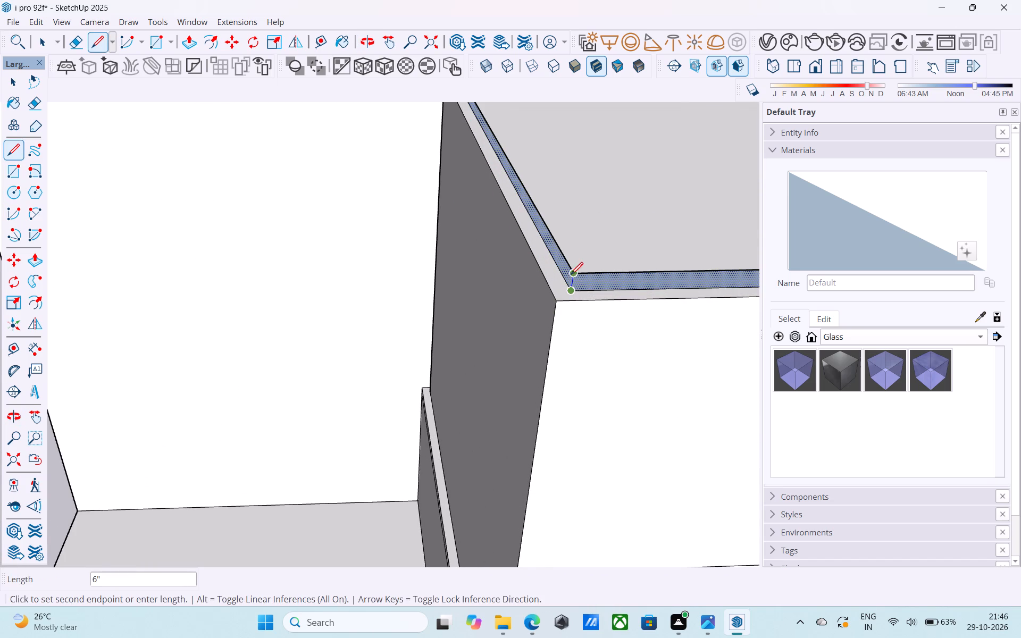
click(575, 273)
Reverse the two blue-grey side faces of the cap slab that face away from the tall wall.
scroll(409, 341, down, 10)
middle_drag(393, 367, 272, 394)
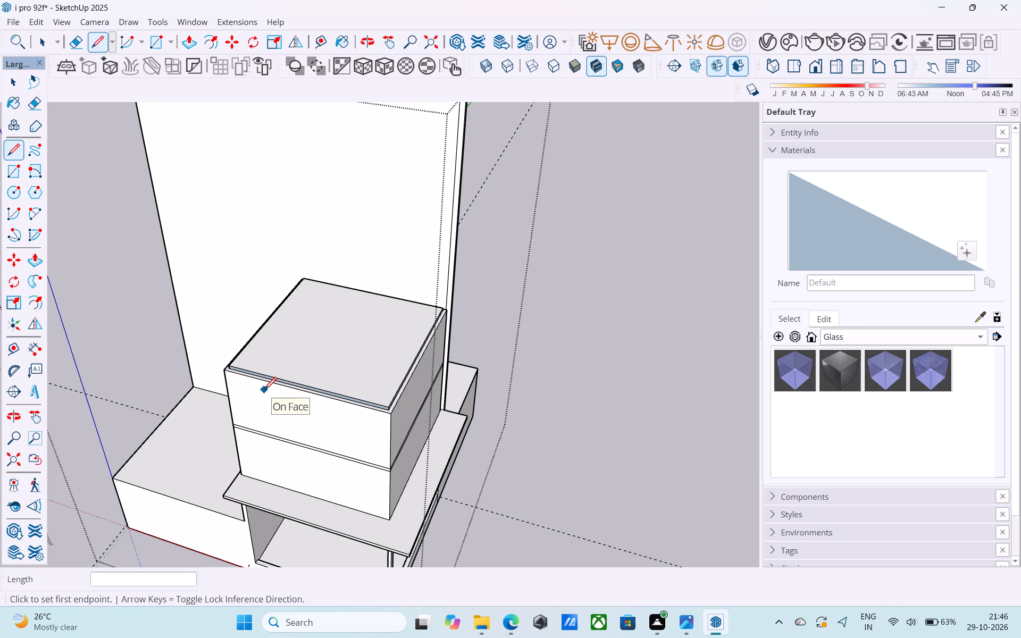
key(space)
scroll(300, 404, down, 4)
middle_drag(324, 414, 251, 365)
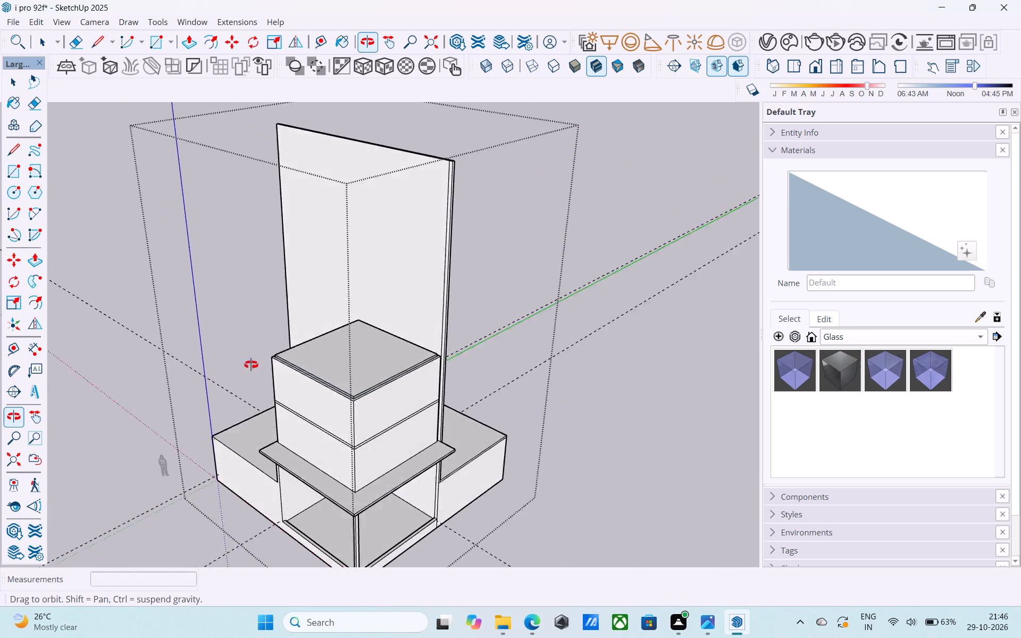
middle_drag(251, 365, 235, 359)
scroll(320, 382, up, 18)
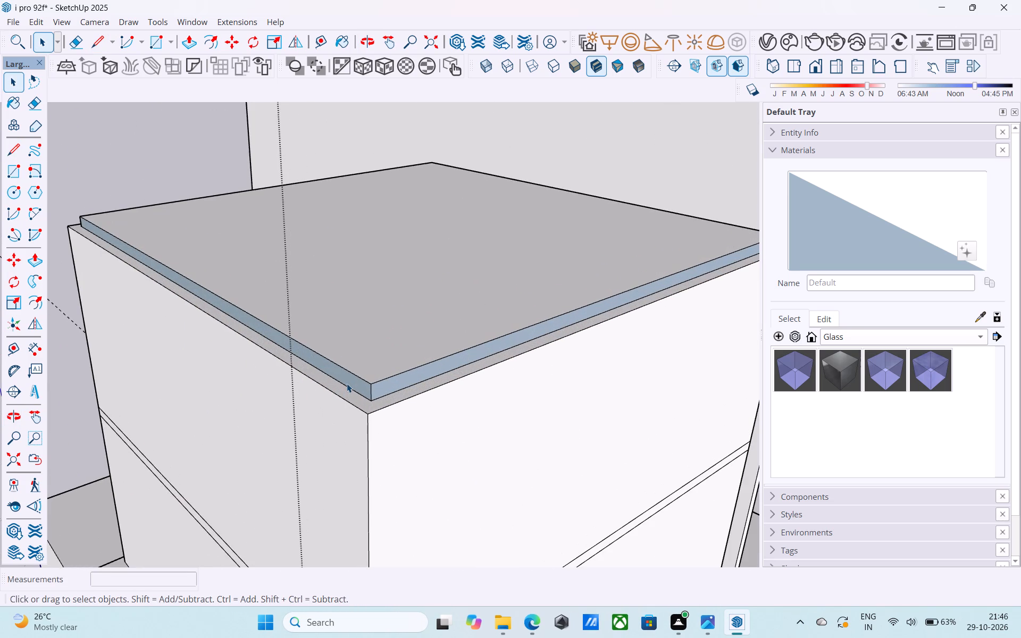
click(348, 383)
right_click(348, 383)
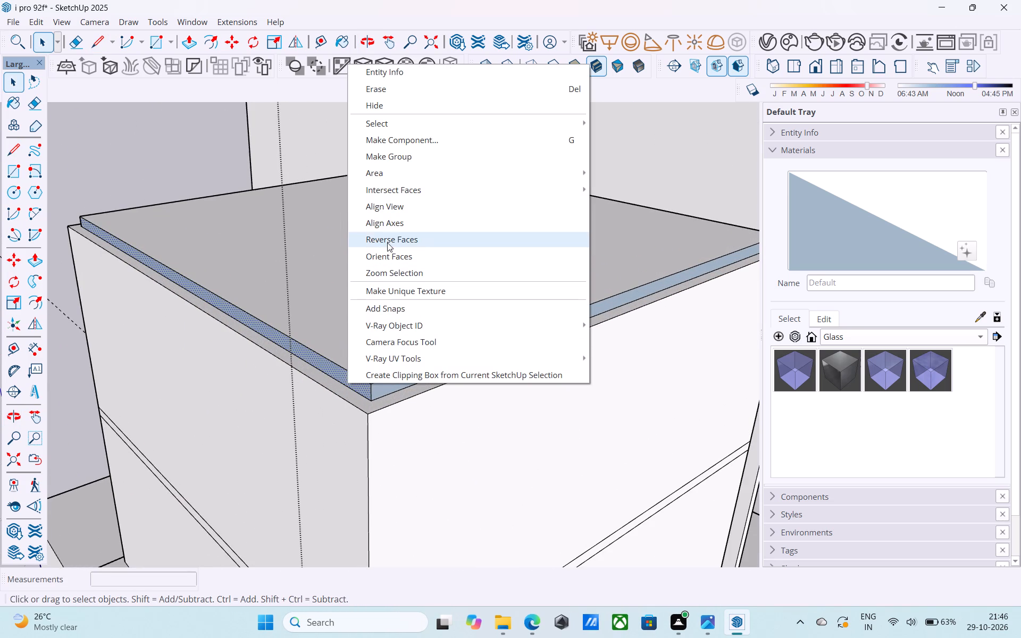
click(387, 242)
click(391, 381)
right_click(391, 381)
click(423, 237)
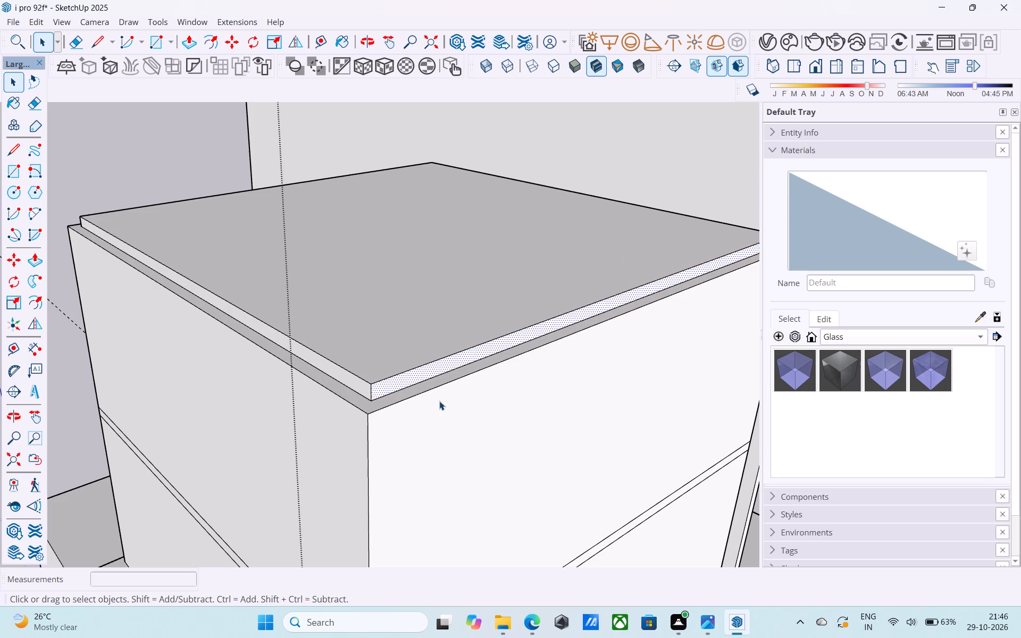
Examine the cap slab, the stacked storeys and the tall wall from several sides, close up and from afar.
scroll(439, 401, up, 1)
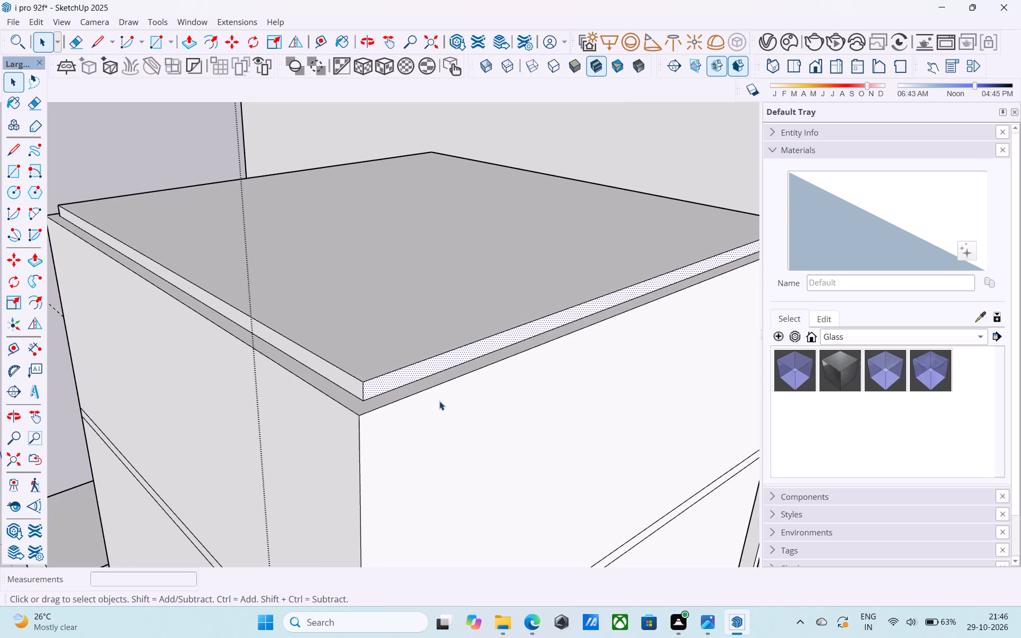
scroll(439, 403, down, 4)
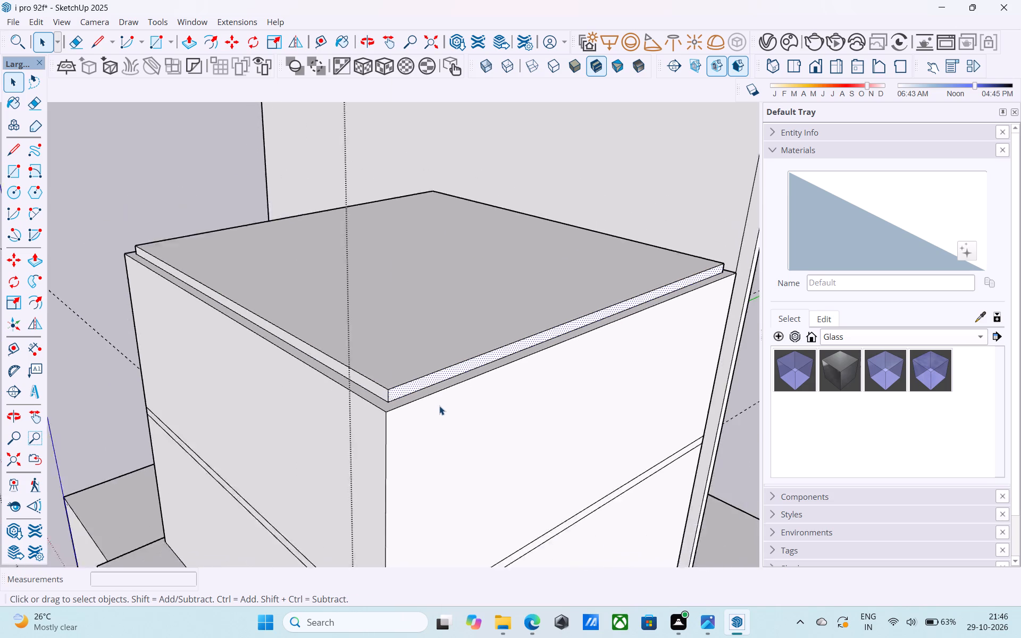
scroll(439, 406, down, 3)
middle_drag(438, 408, 445, 354)
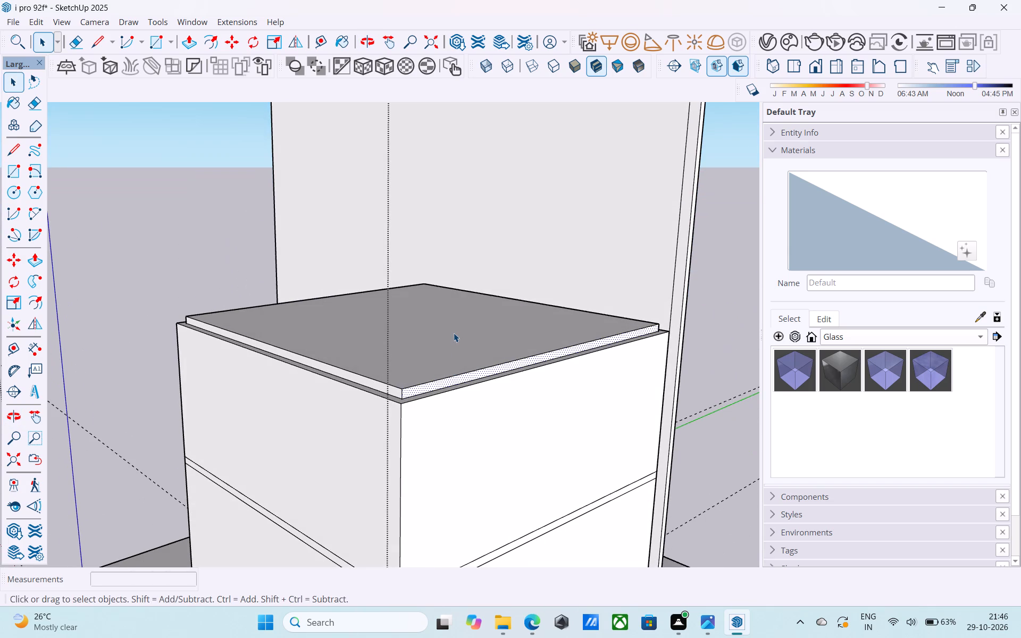
scroll(454, 333, down, 10)
middle_drag(453, 340, 451, 342)
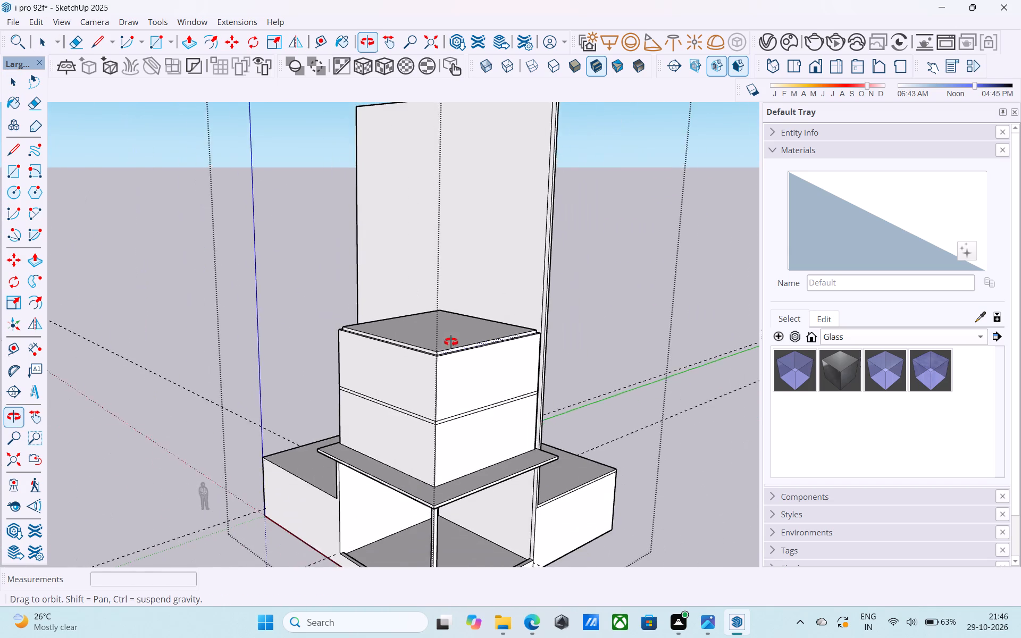
middle_drag(451, 342, 457, 364)
scroll(460, 366, down, 5)
middle_drag(392, 434, 456, 432)
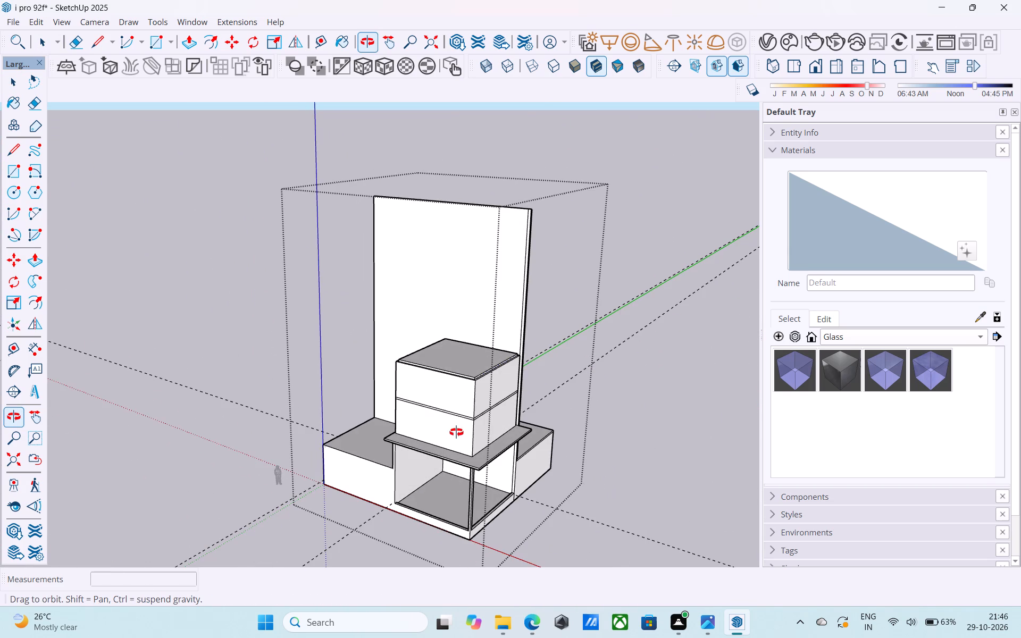
middle_drag(456, 432, 500, 471)
scroll(473, 385, up, 5)
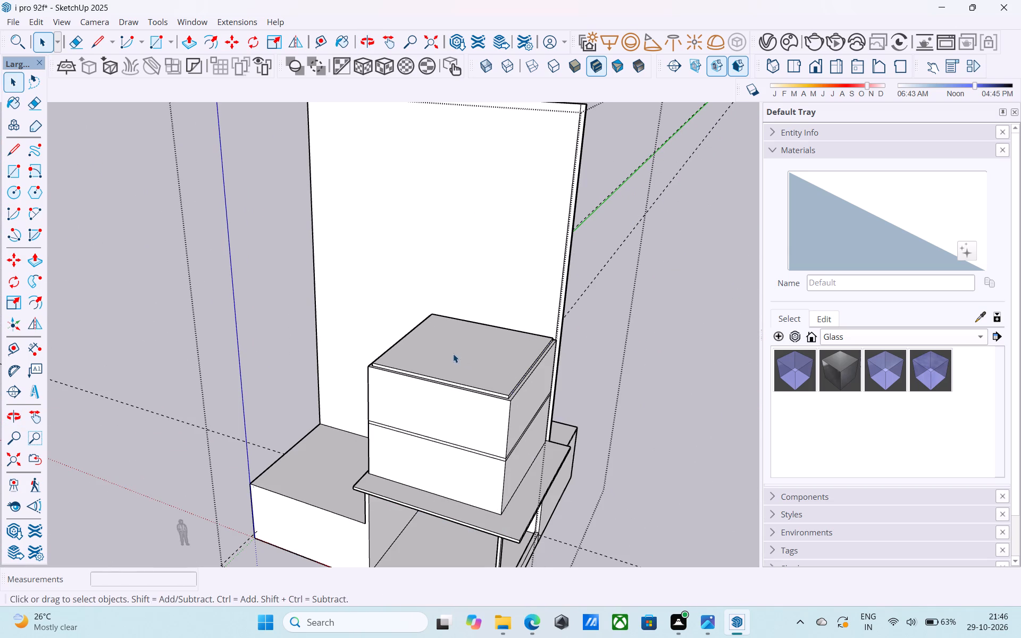
scroll(434, 350, up, 5)
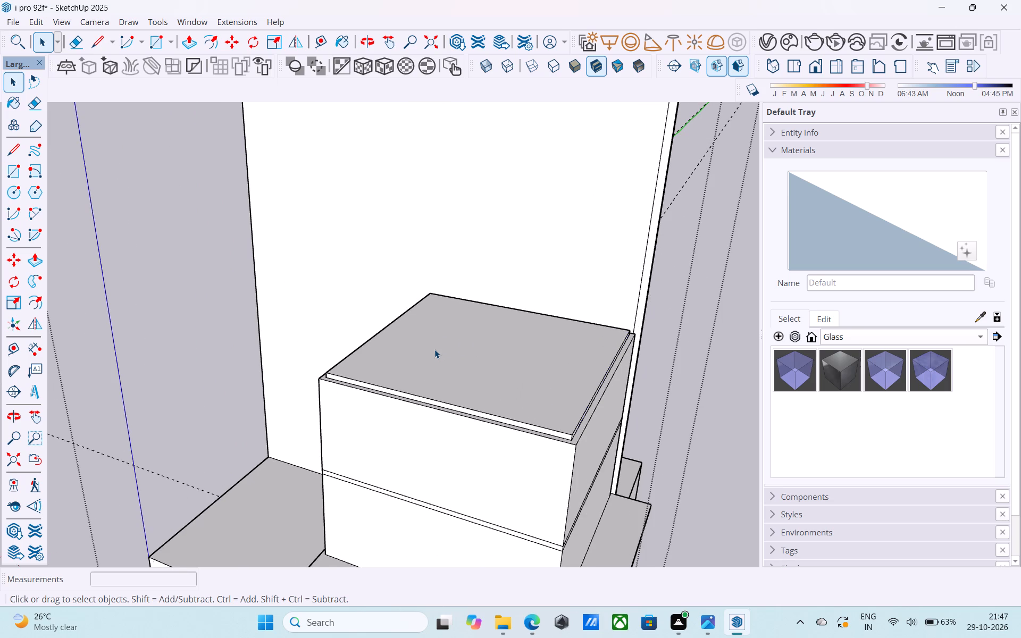
middle_drag(434, 349, 439, 374)
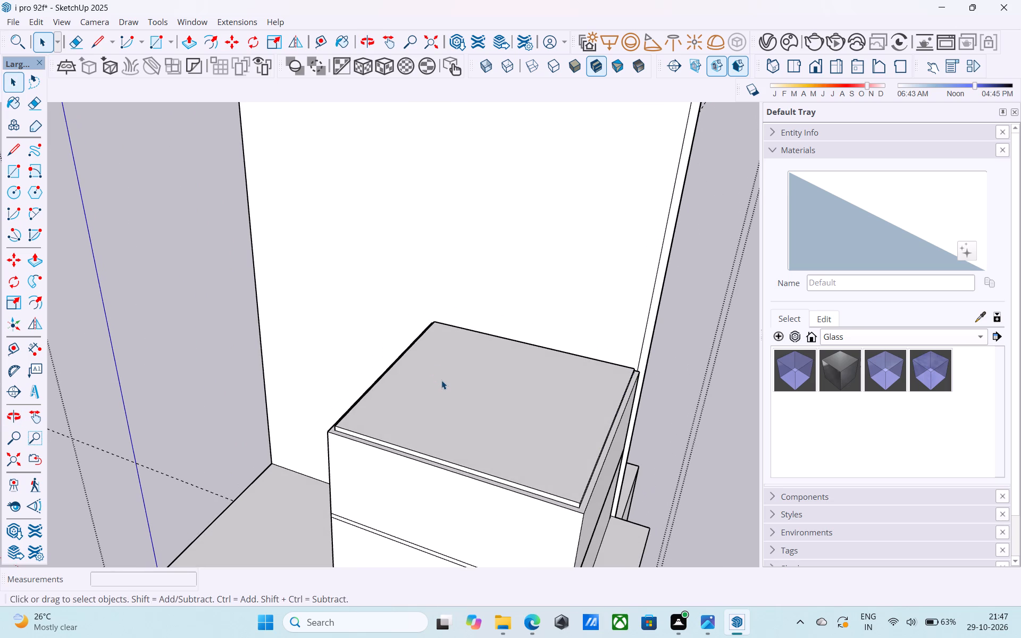
scroll(442, 380, down, 1)
middle_drag(439, 377, 429, 370)
scroll(397, 424, up, 3)
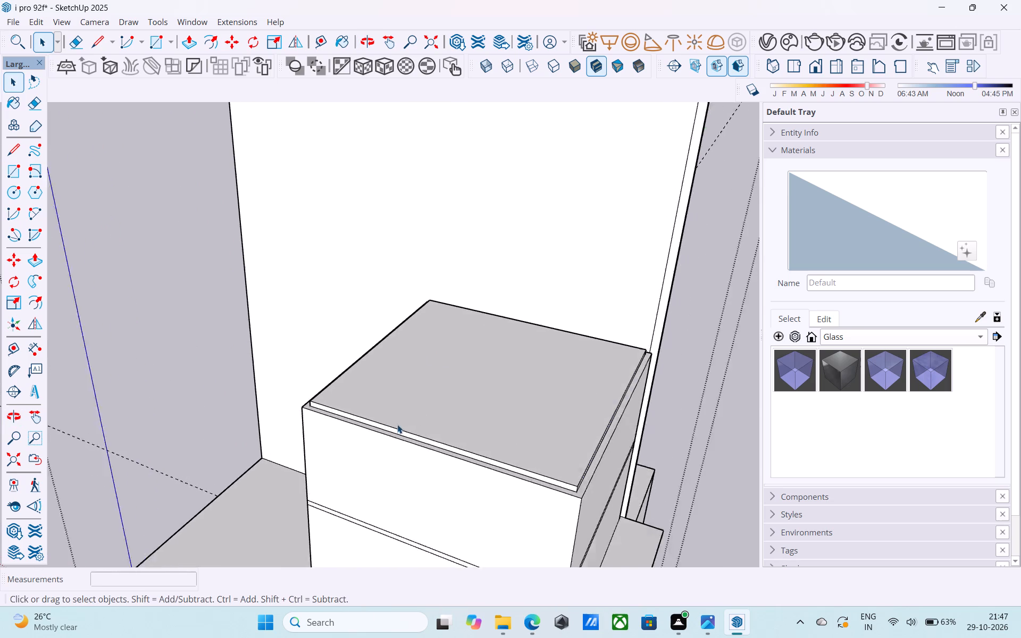
scroll(397, 424, up, 4)
middle_drag(397, 425, 479, 412)
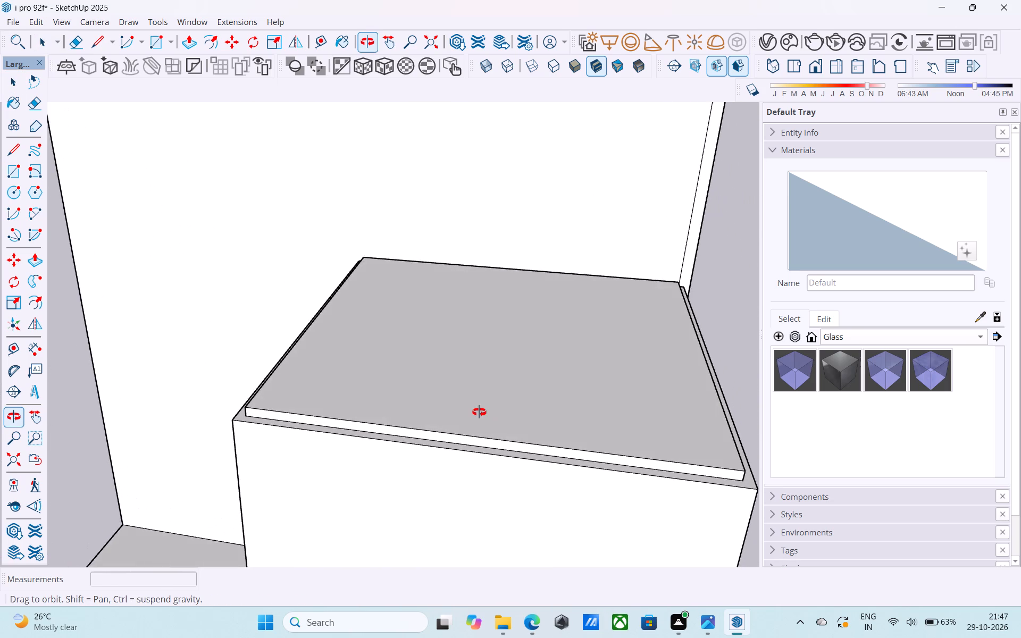
middle_drag(479, 412, 478, 398)
scroll(478, 398, down, 3)
middle_drag(414, 451, 517, 423)
scroll(506, 411, down, 5)
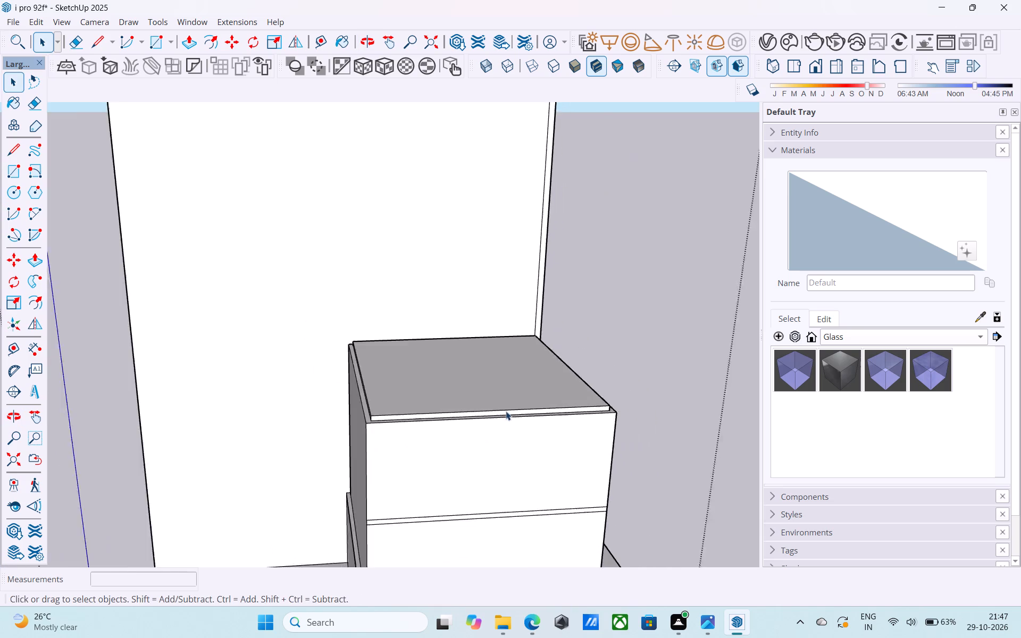
scroll(506, 411, down, 7)
middle_drag(442, 489, 489, 398)
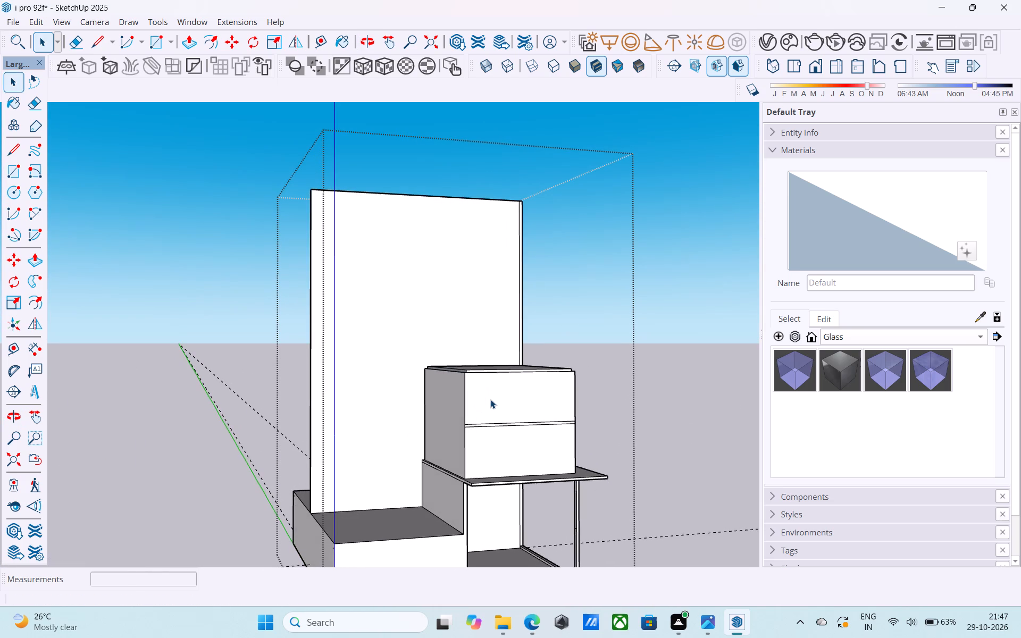
scroll(490, 399, up, 1)
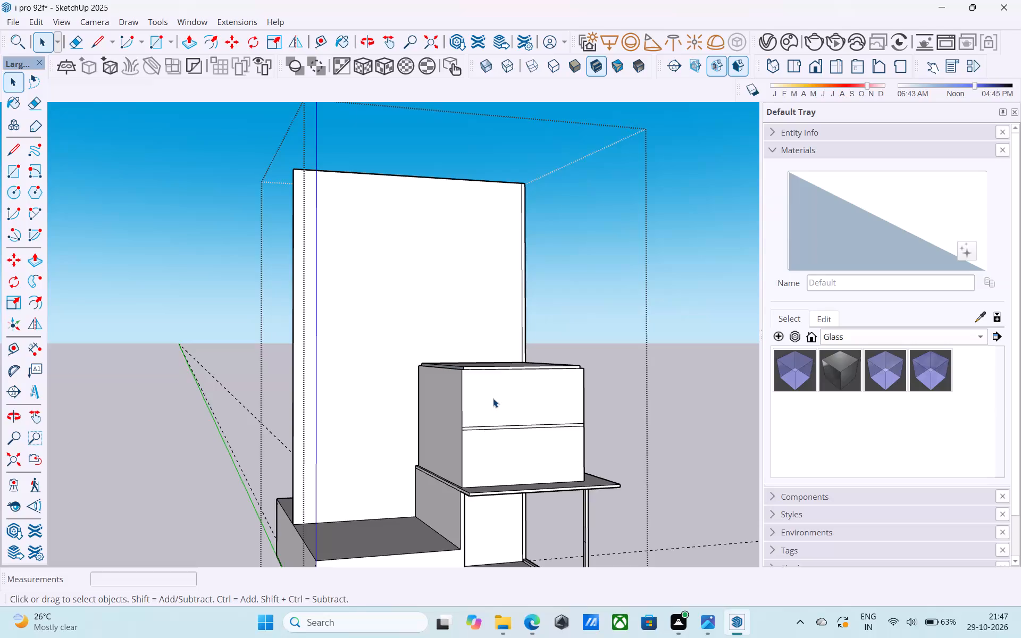
scroll(493, 398, up, 1)
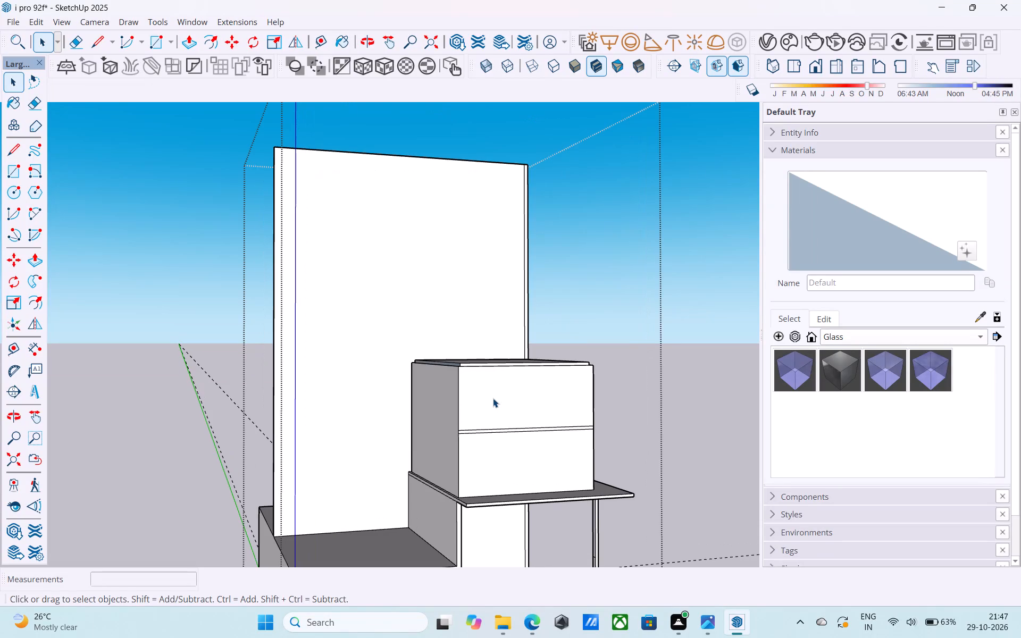
scroll(493, 398, down, 7)
middle_drag(493, 398, 476, 391)
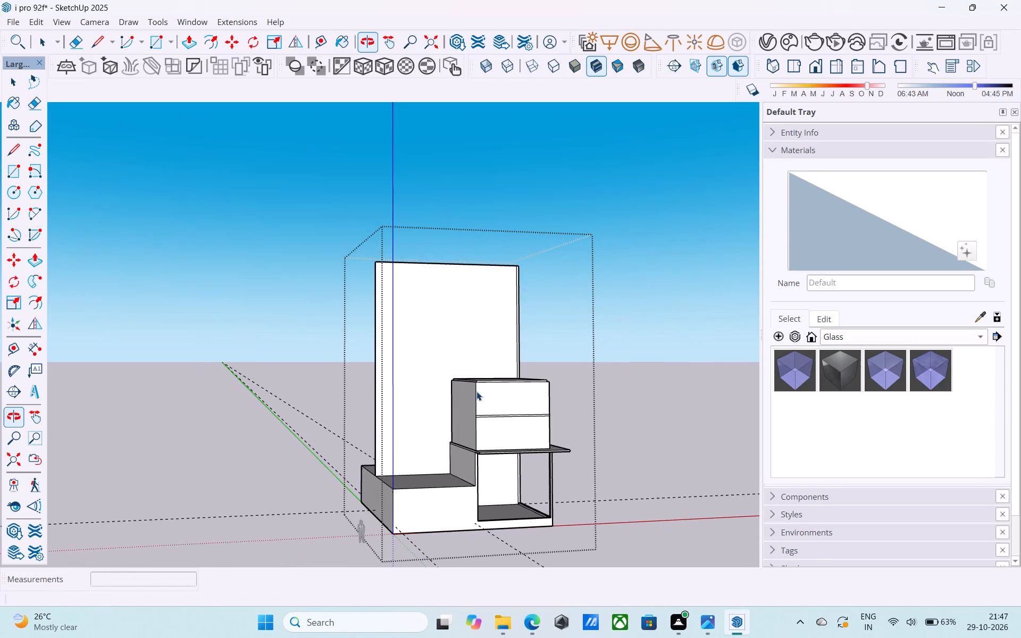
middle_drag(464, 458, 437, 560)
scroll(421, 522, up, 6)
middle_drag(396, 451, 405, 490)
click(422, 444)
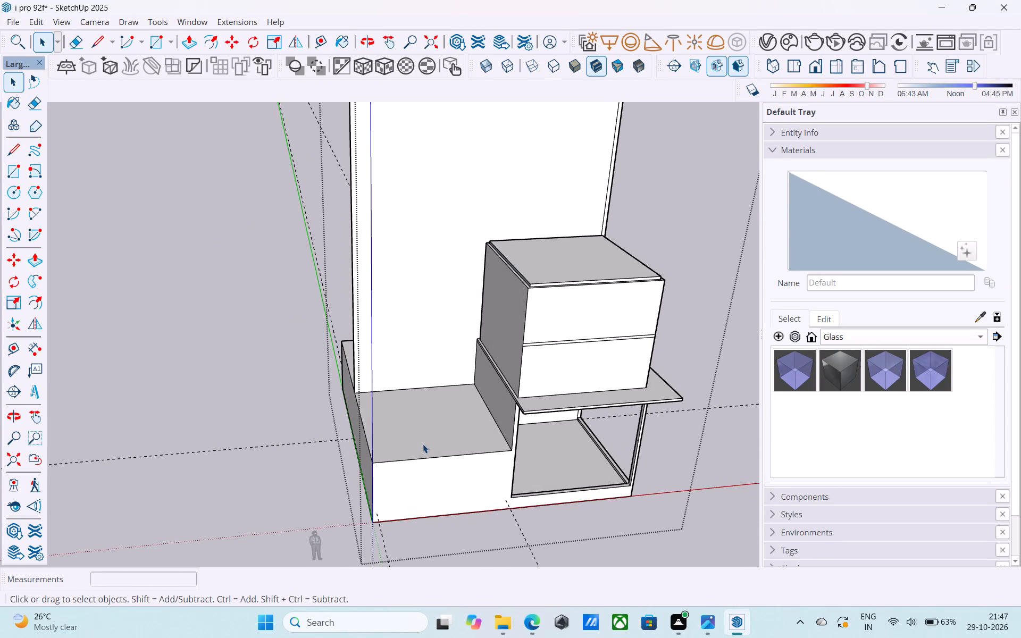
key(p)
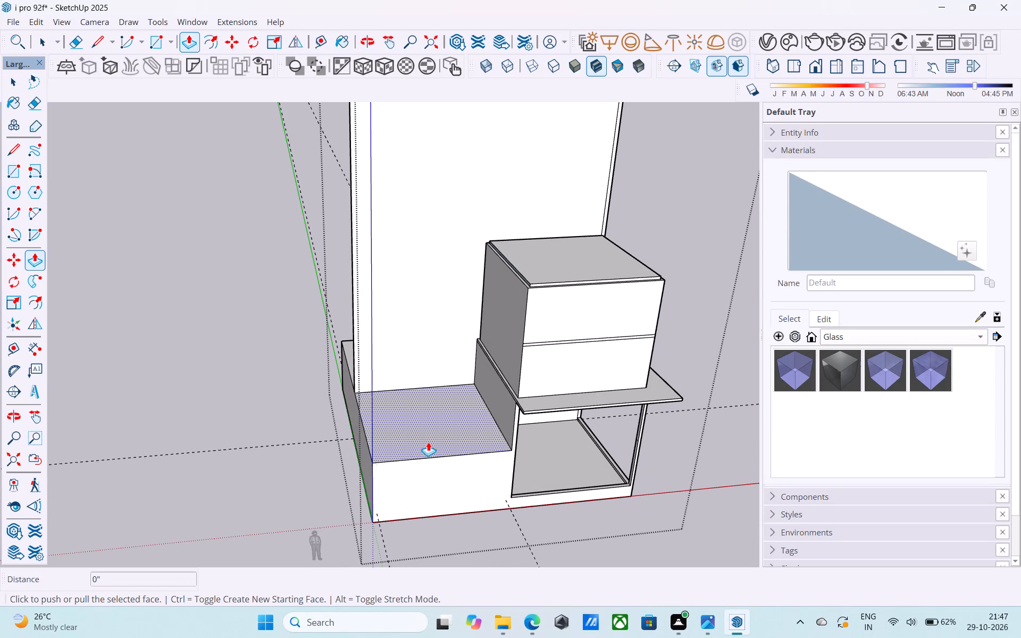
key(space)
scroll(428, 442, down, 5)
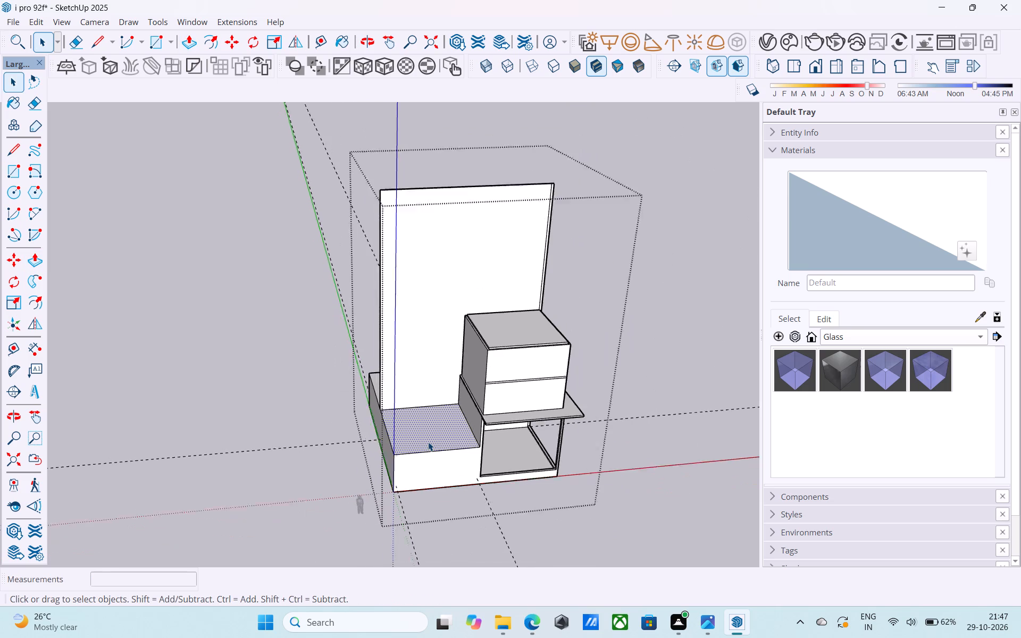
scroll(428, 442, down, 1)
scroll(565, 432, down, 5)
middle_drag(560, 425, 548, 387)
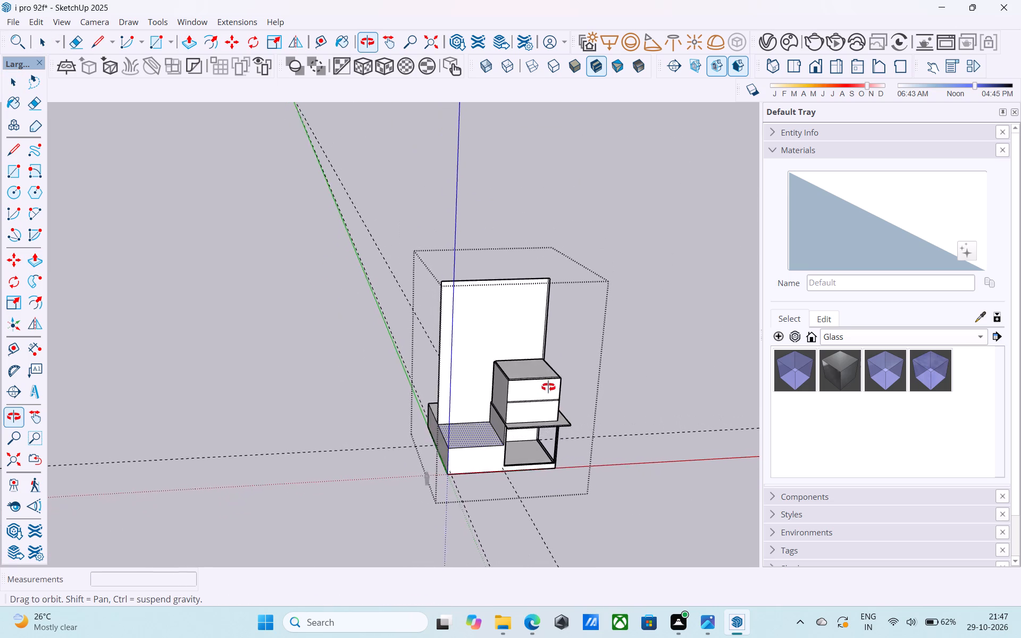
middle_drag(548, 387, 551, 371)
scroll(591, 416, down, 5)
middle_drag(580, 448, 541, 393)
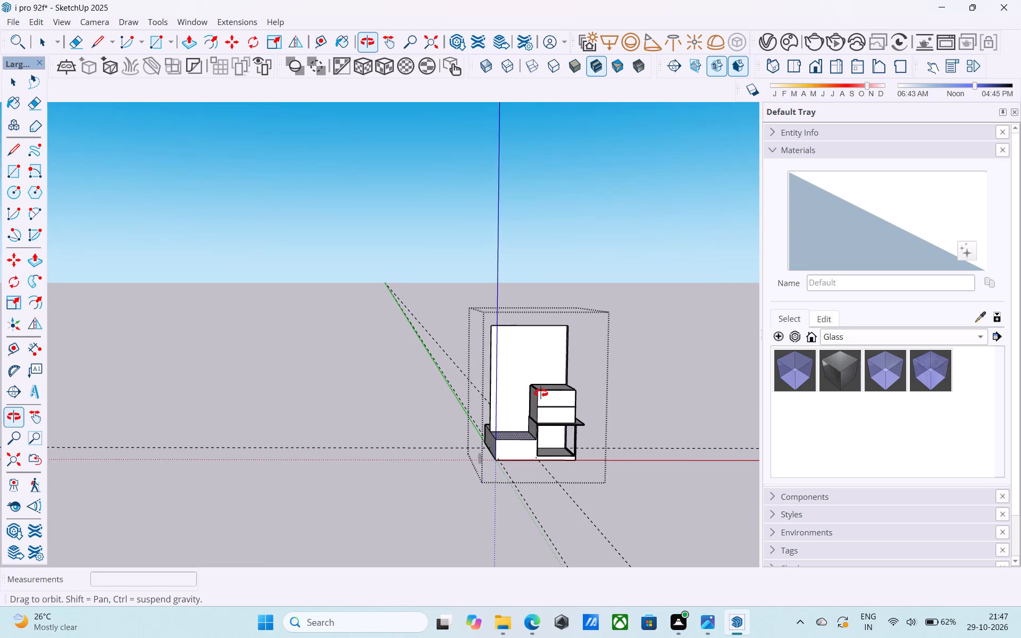
Offset the outline of the low block's top face, in front of the tall wall beside the stacked storeys, inward by 6".
middle_drag(541, 393, 363, 451)
scroll(400, 476, up, 2)
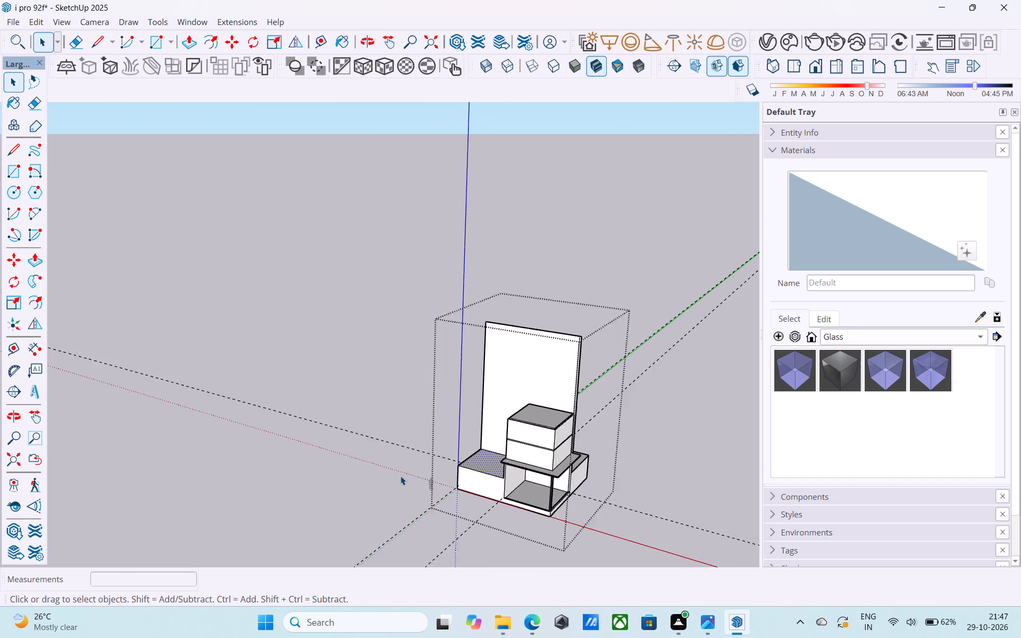
scroll(400, 476, up, 4)
scroll(462, 486, down, 1)
shift+middle_drag(465, 488, 514, 491)
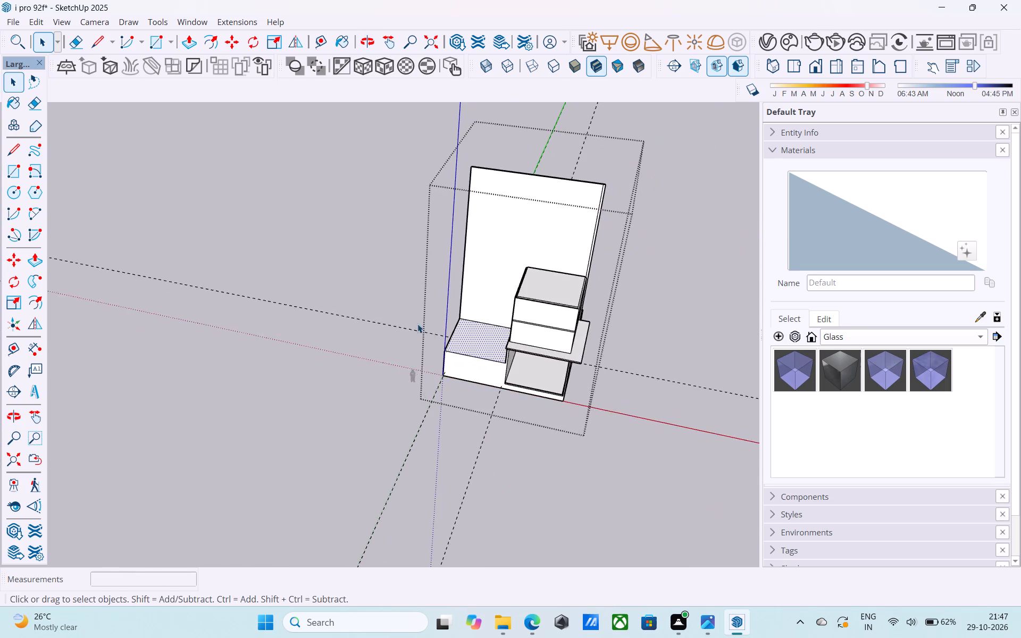
scroll(419, 321, up, 9)
shift+middle_drag(511, 368, 492, 407)
key(f)
scroll(442, 385, up, 5)
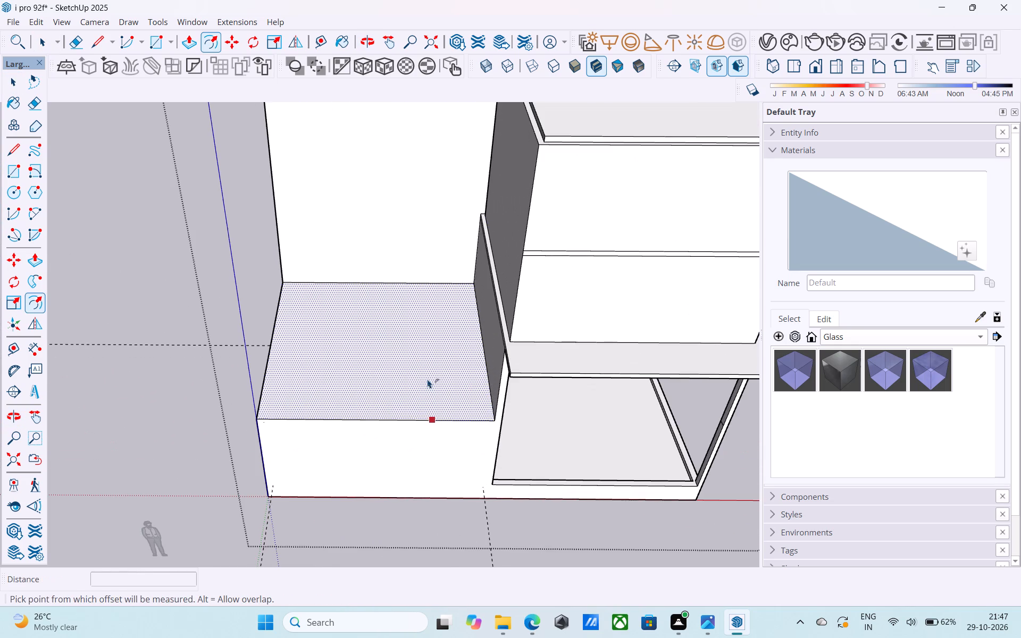
click(423, 377)
key(6)
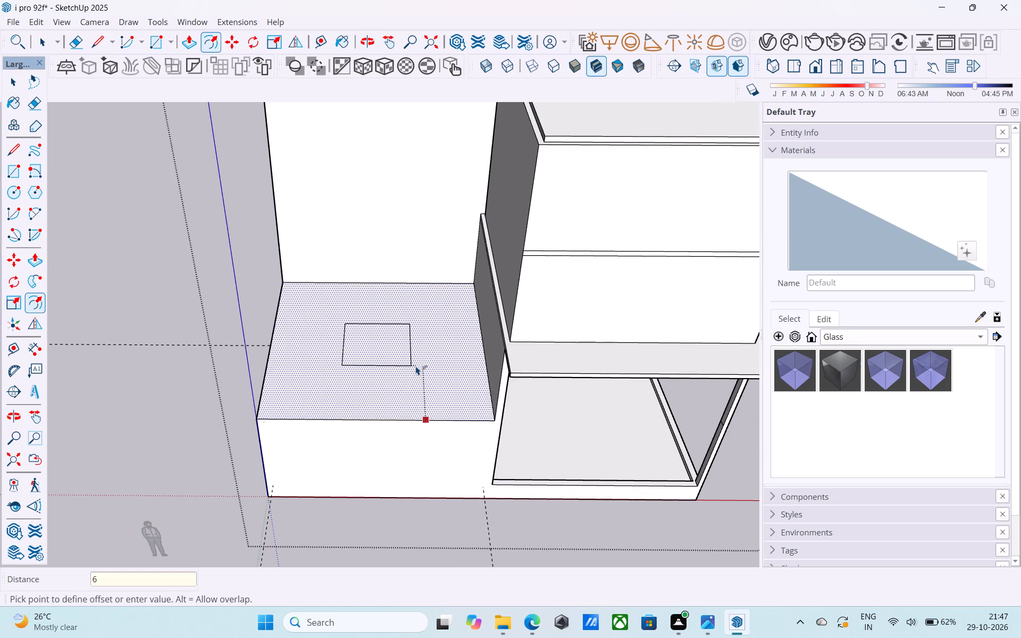
key(shift+quotedbl)
key(Return)
Push the inset top face down into the low block and delete it so the block is open from above.
key(space)
click(413, 366)
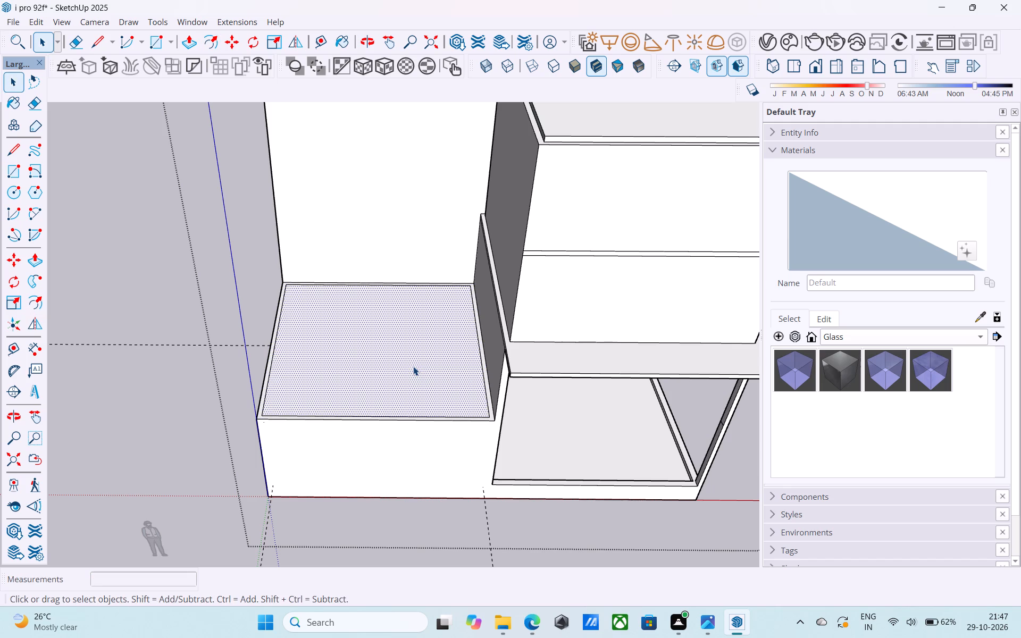
key(p)
click(413, 366)
click(409, 415)
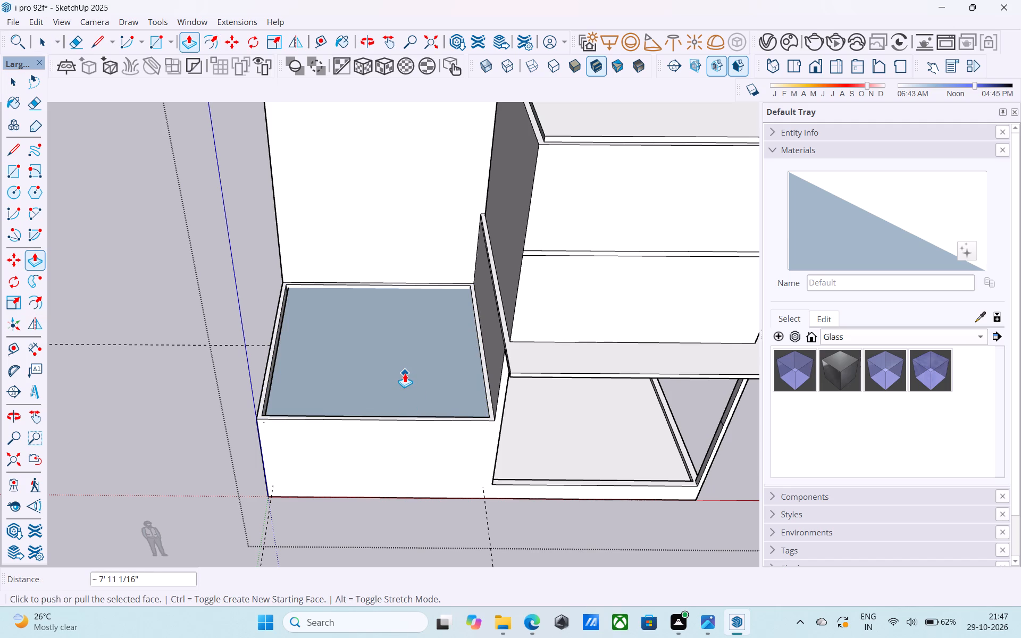
scroll(405, 373, up, 3)
key(space)
click(405, 373)
key(Delete)
Erase the leftover horizontal edges running just below the rim on the inner walls of the opened block.
middle_drag(407, 371, 446, 361)
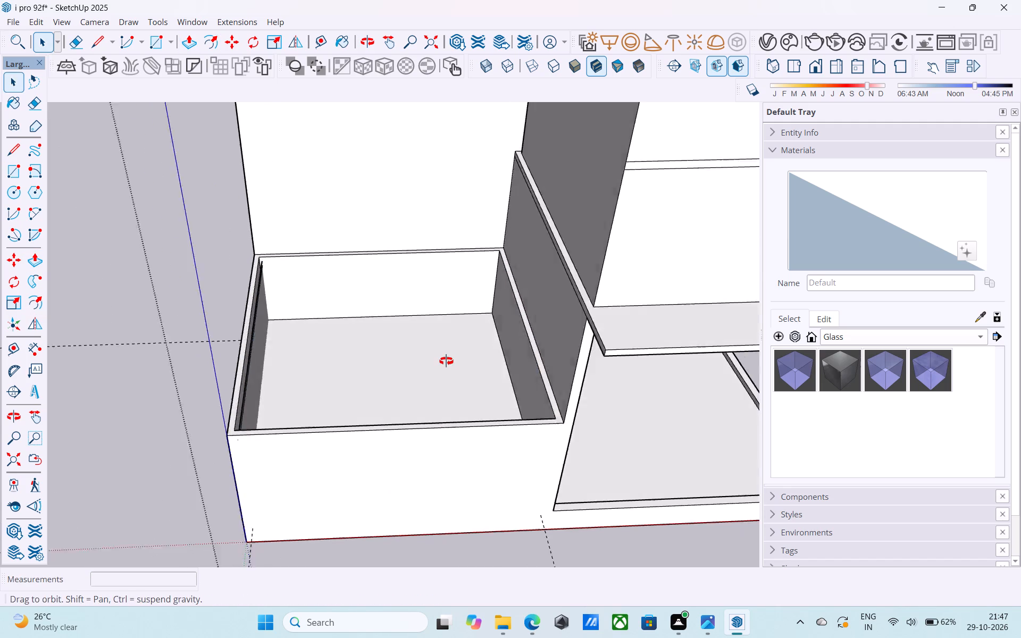
middle_drag(446, 361, 451, 359)
scroll(451, 358, down, 4)
middle_drag(451, 360, 423, 377)
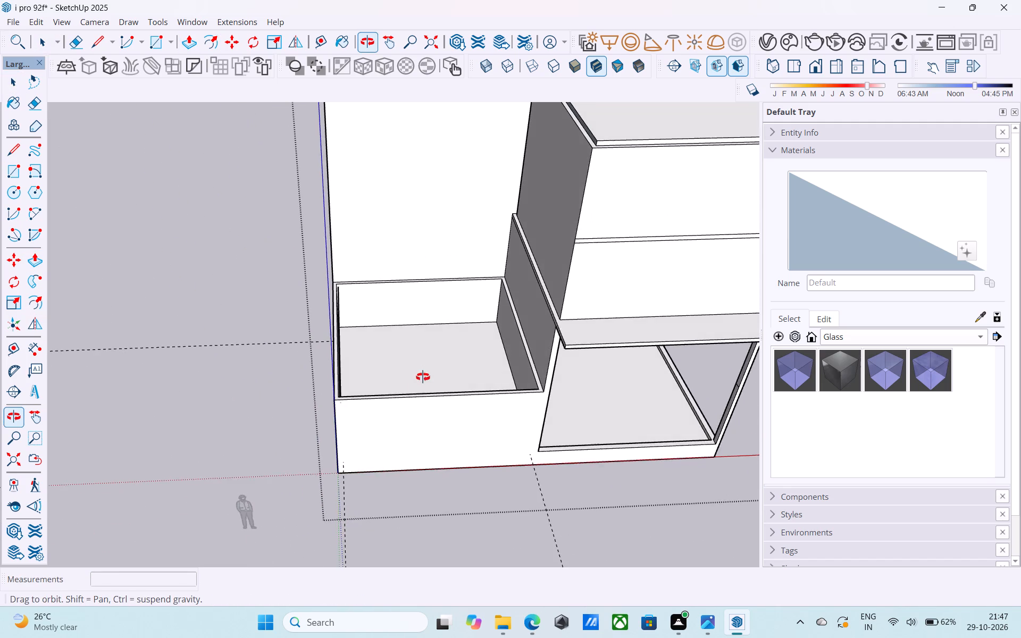
middle_drag(423, 377, 419, 392)
middle_drag(418, 394, 404, 389)
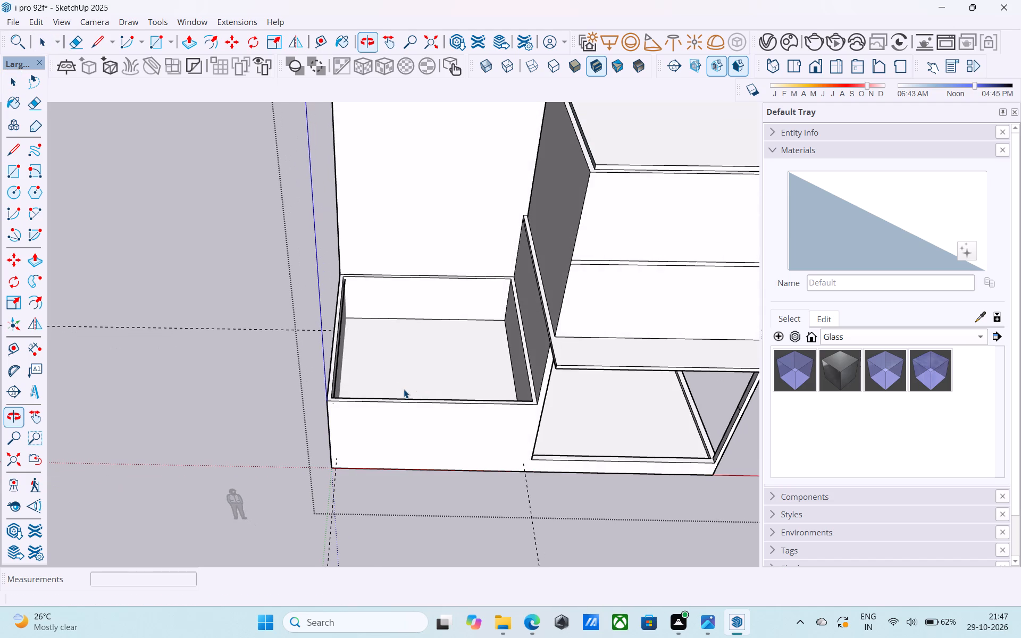
scroll(406, 389, down, 5)
middle_drag(406, 389, 415, 391)
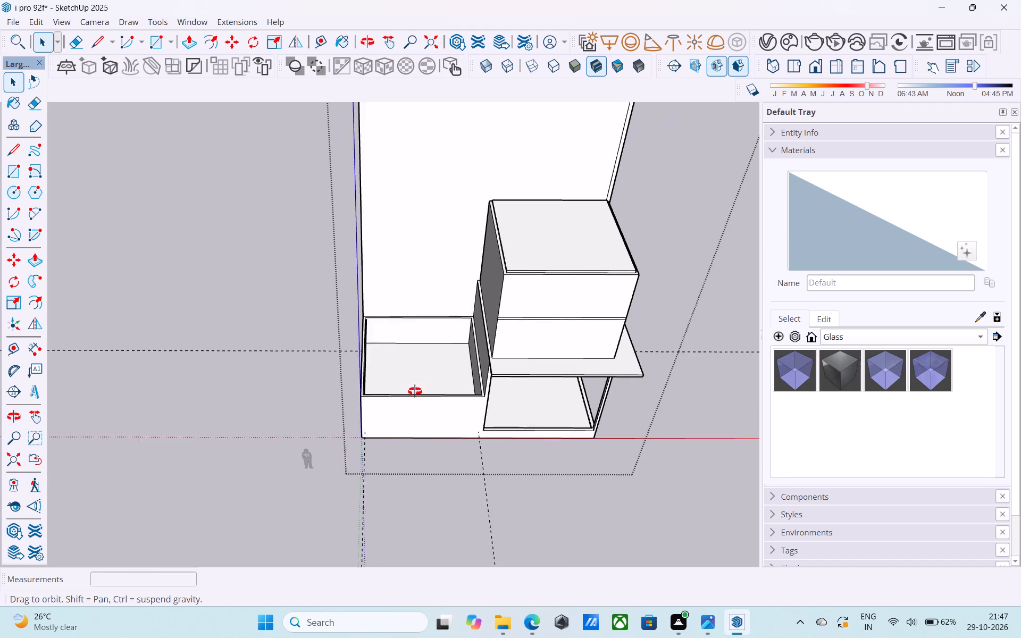
middle_drag(415, 391, 447, 404)
middle_drag(447, 404, 282, 421)
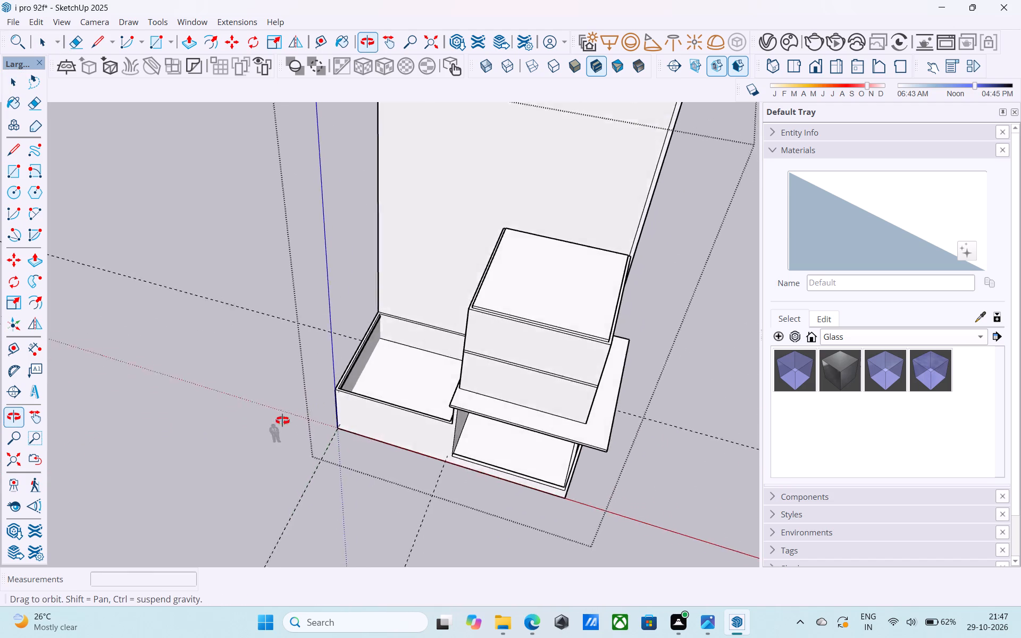
middle_drag(282, 421, 114, 432)
scroll(250, 413, up, 20)
scroll(250, 413, up, 1)
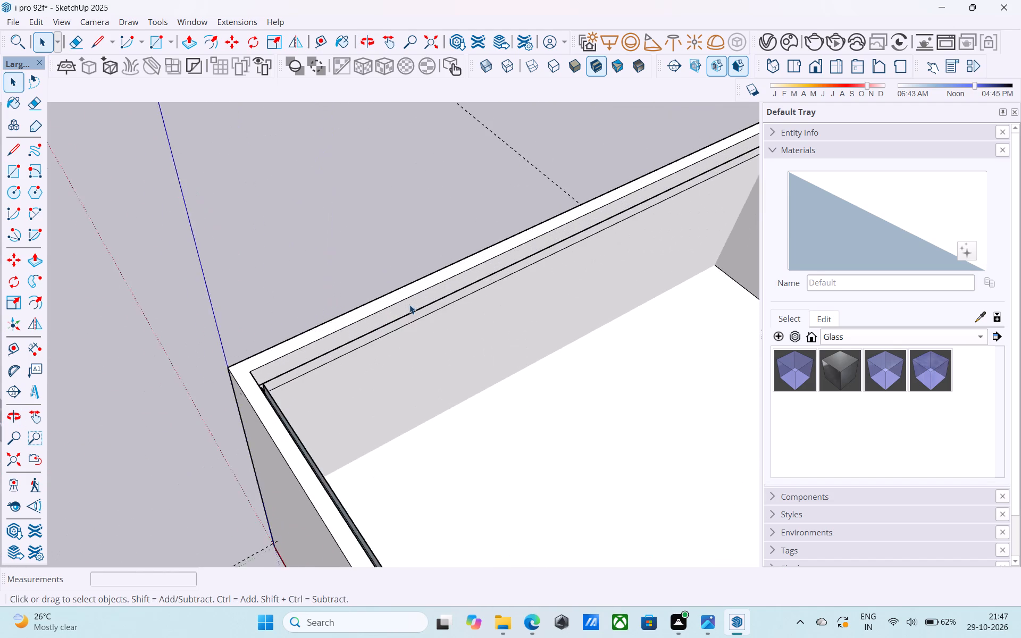
scroll(409, 305, up, 6)
middle_drag(406, 309, 157, 291)
key(e)
drag(108, 303, 127, 335)
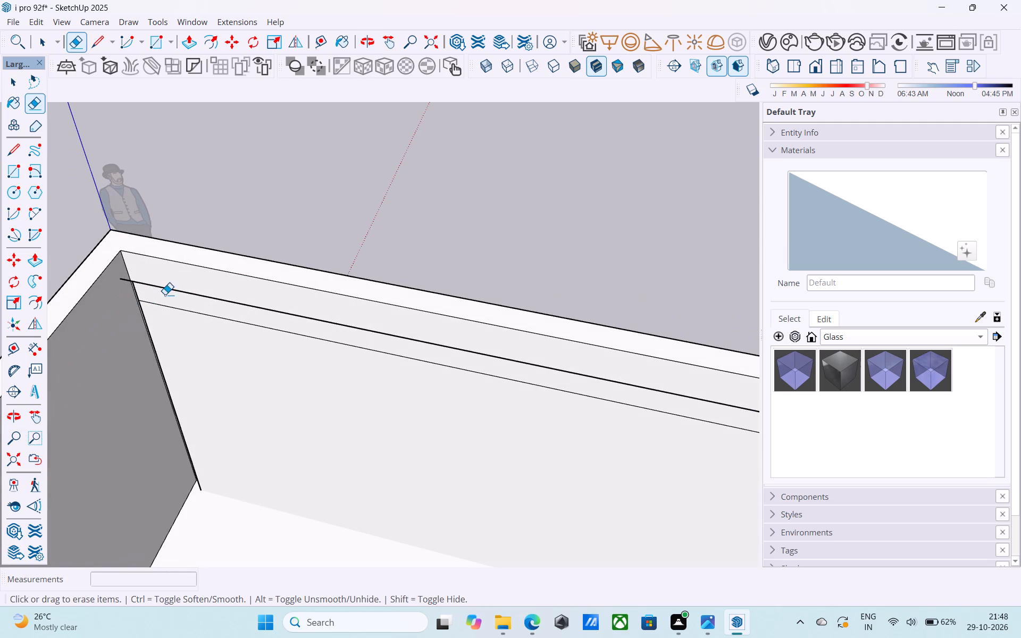
drag(174, 287, 188, 341)
Erase the remaining short edge stubs and leftover vertical edge at the inside corner of the opened block.
middle_drag(151, 321, 104, 350)
scroll(100, 341, up, 2)
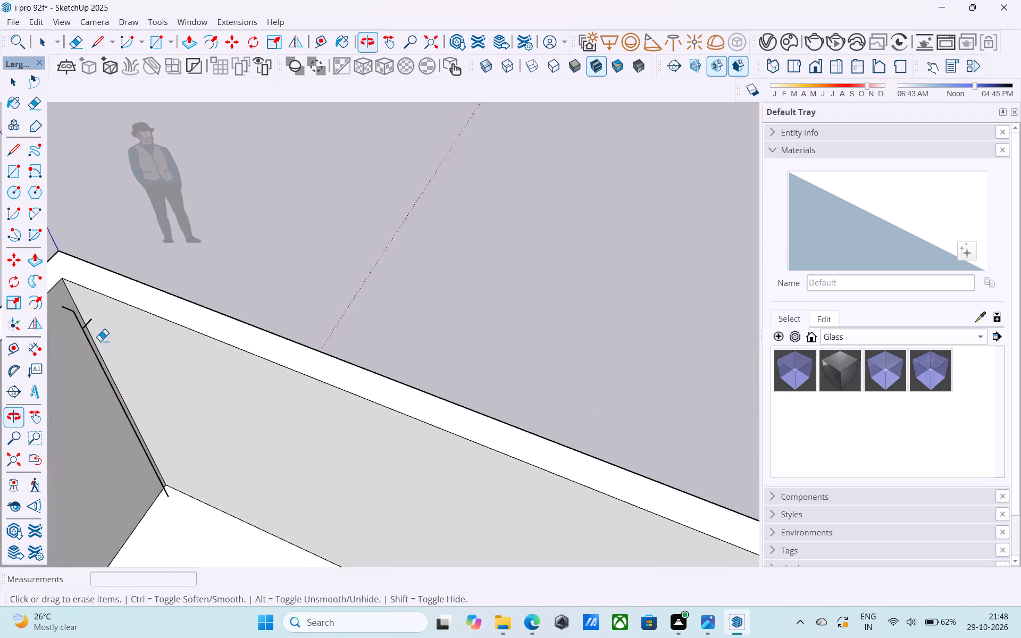
scroll(100, 341, up, 4)
drag(83, 335, 71, 338)
scroll(73, 320, up, 3)
drag(73, 320, 70, 325)
middle_drag(74, 325, 122, 357)
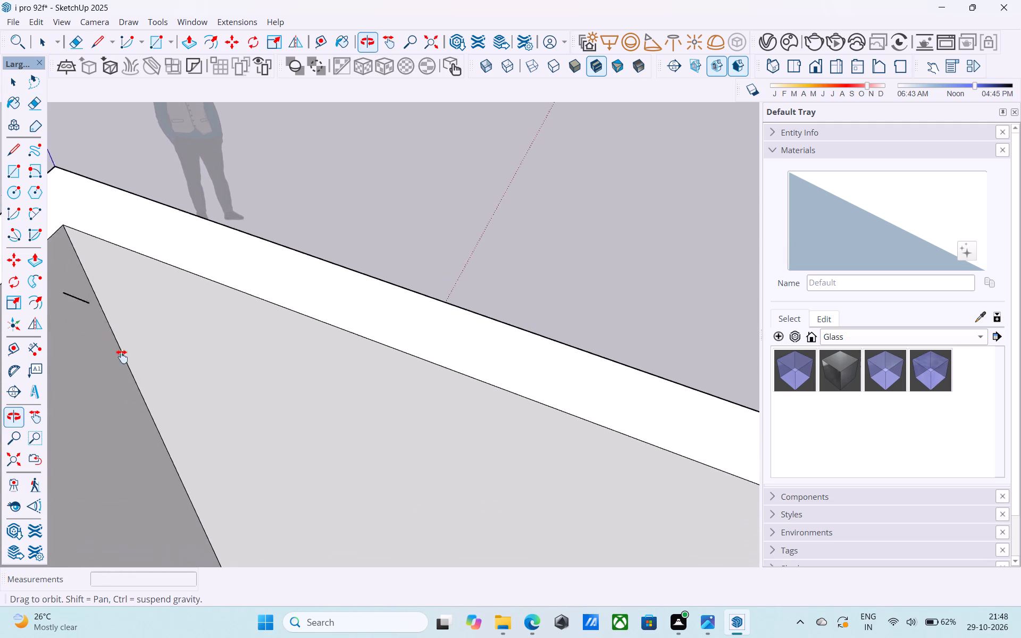
middle_drag(122, 357, 142, 365)
drag(129, 321, 119, 334)
Examine the opened block's inner walls and rim, the stacked storeys and the tall wall from several sides.
middle_drag(143, 347, 587, 477)
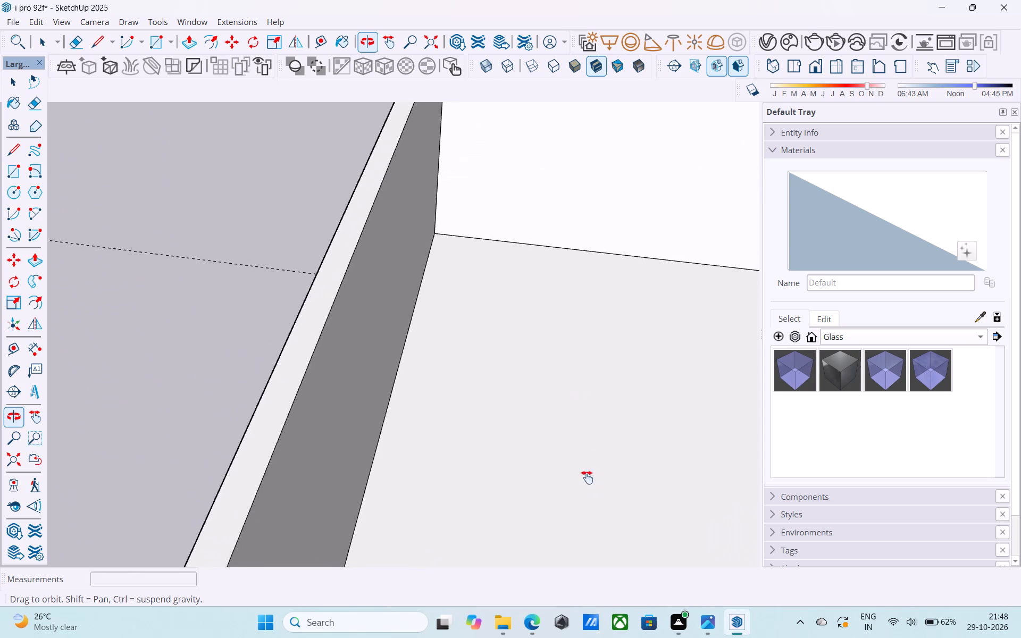
middle_drag(587, 477, 582, 409)
scroll(569, 406, down, 7)
middle_drag(569, 406, 487, 398)
shift+middle_drag(521, 393, 414, 408)
scroll(426, 416, down, 4)
middle_drag(429, 431, 359, 388)
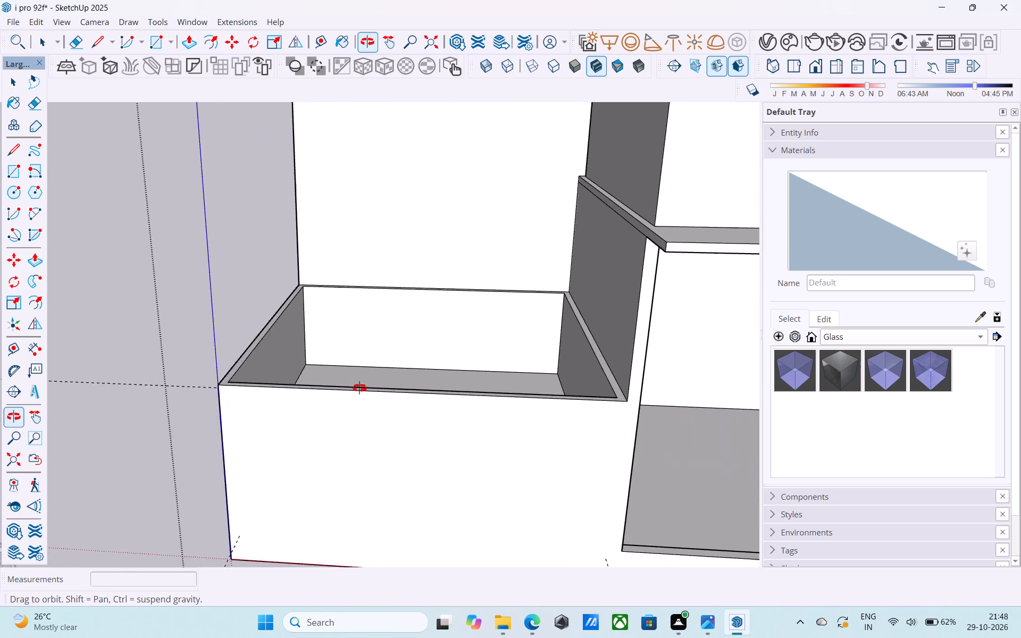
middle_drag(359, 388, 609, 467)
middle_drag(414, 394, 791, 434)
scroll(609, 241, up, 2)
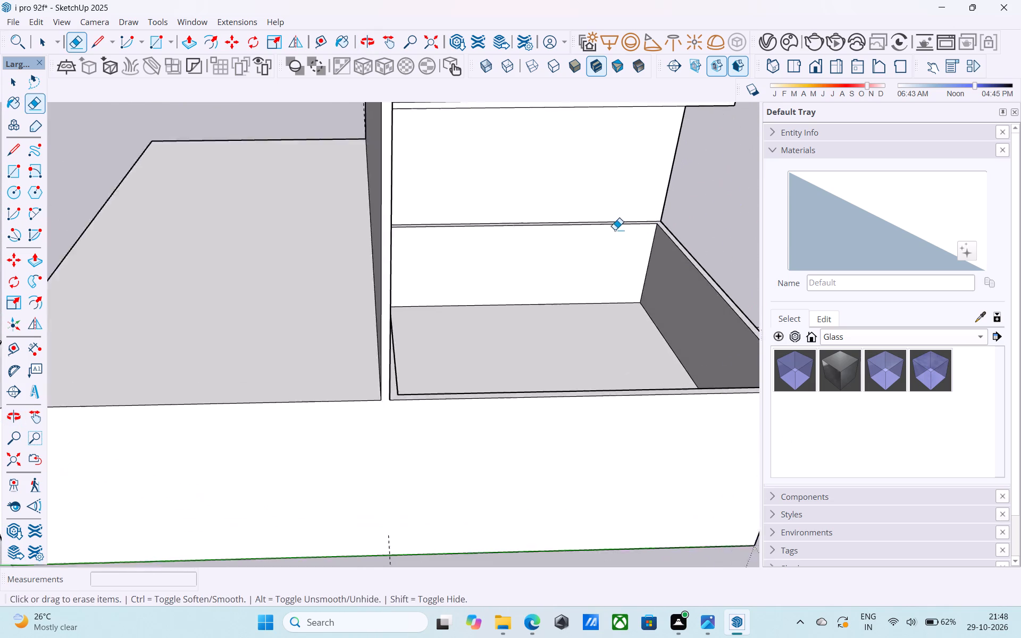
scroll(615, 230, up, 3)
middle_drag(663, 240, 694, 274)
shift+scroll(406, 271, down, 1)
scroll(689, 276, down, 3)
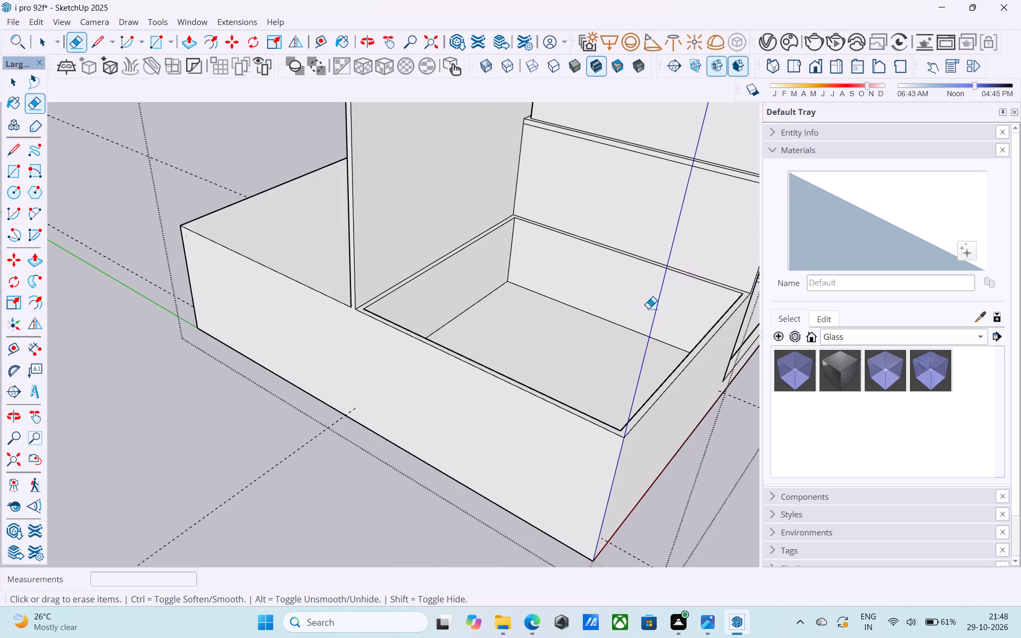
middle_drag(605, 330, 539, 320)
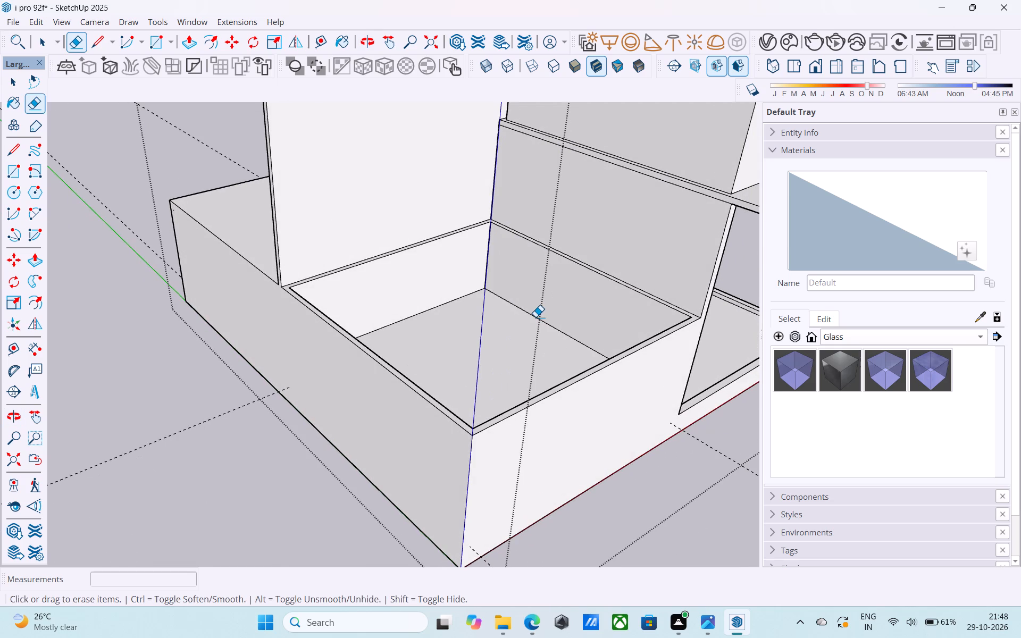
scroll(535, 317, down, 5)
middle_drag(537, 320, 333, 323)
middle_drag(430, 409, 177, 391)
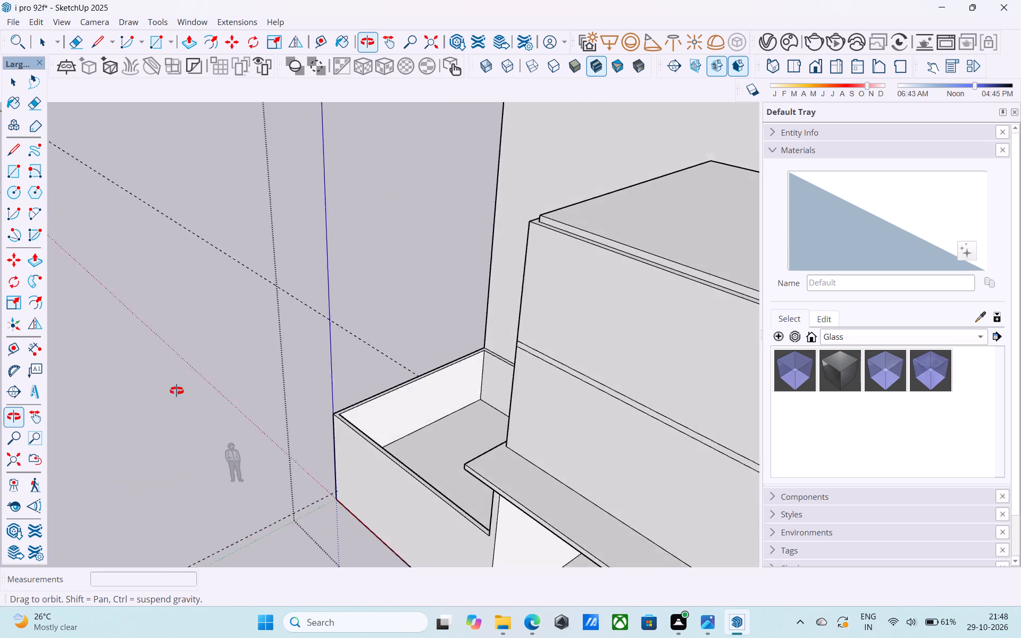
middle_drag(177, 391, 200, 339)
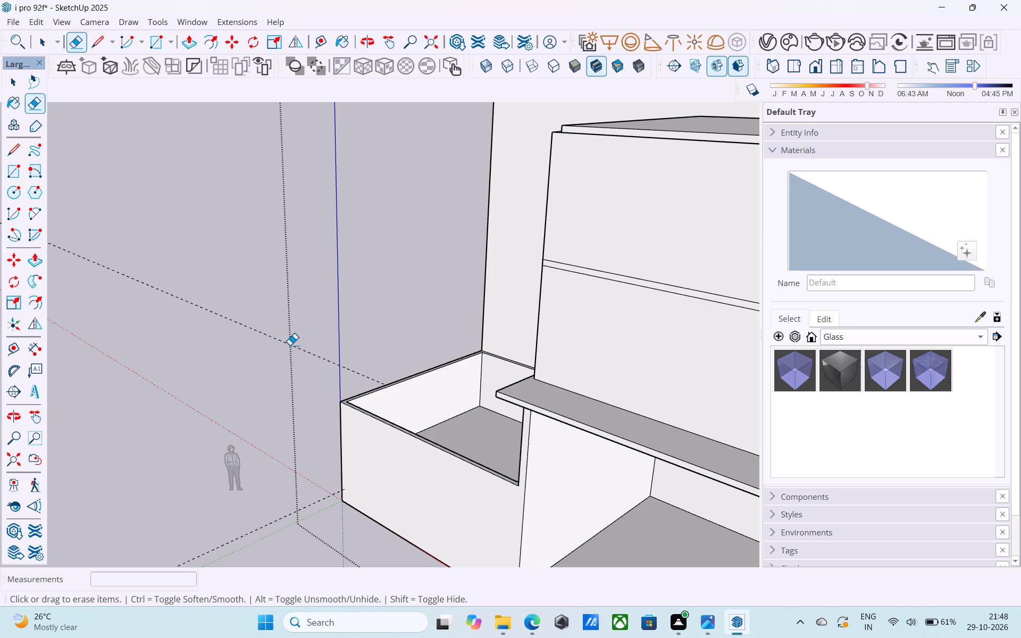
scroll(290, 345, down, 6)
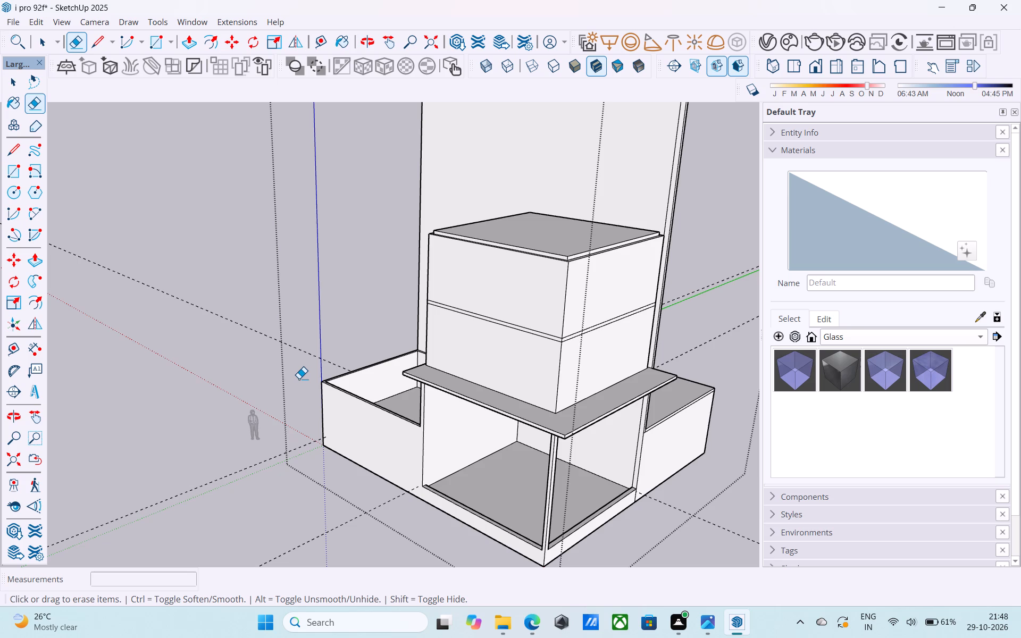
middle_drag(319, 408, 321, 298)
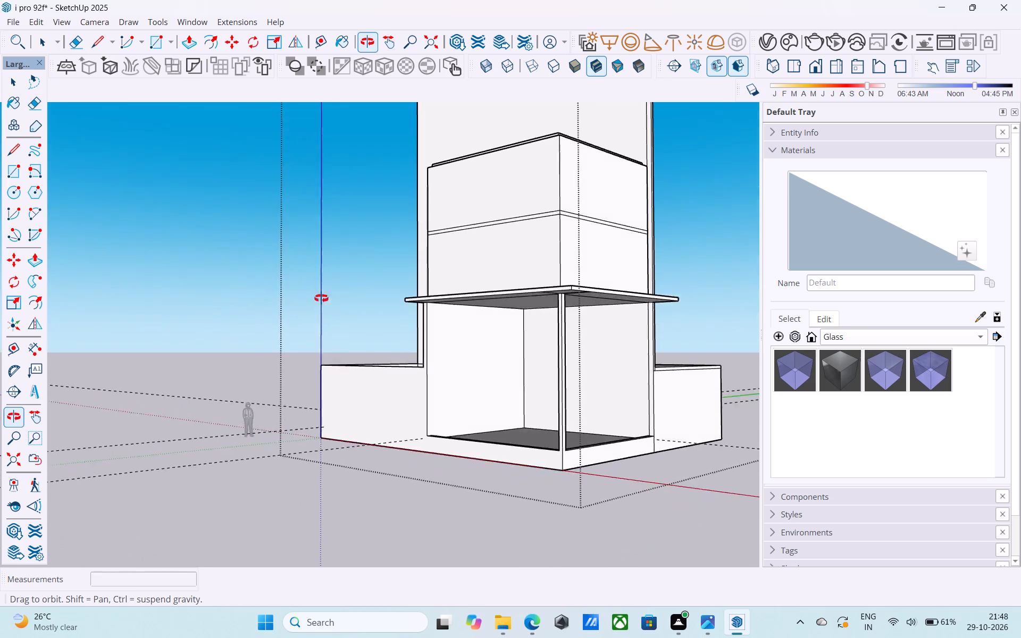
middle_drag(321, 298, 338, 410)
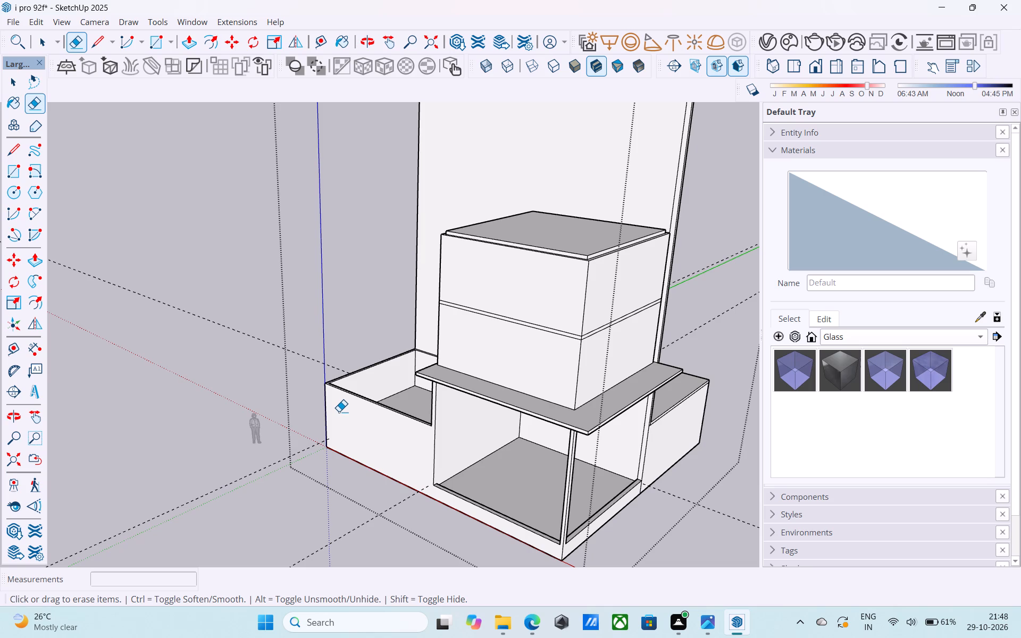
middle_drag(339, 412, 326, 388)
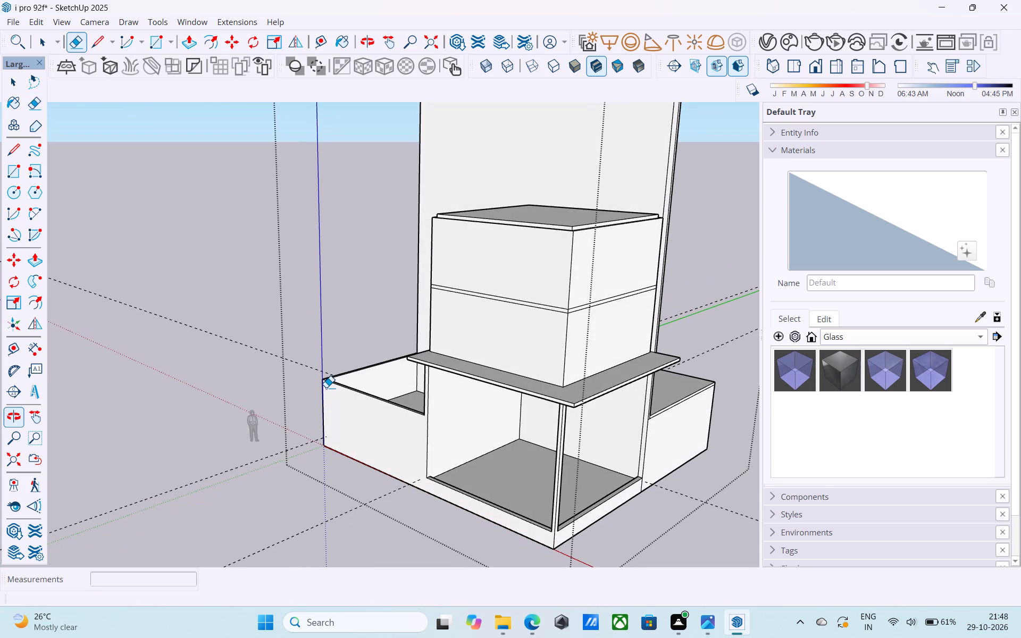
middle_drag(325, 385, 347, 408)
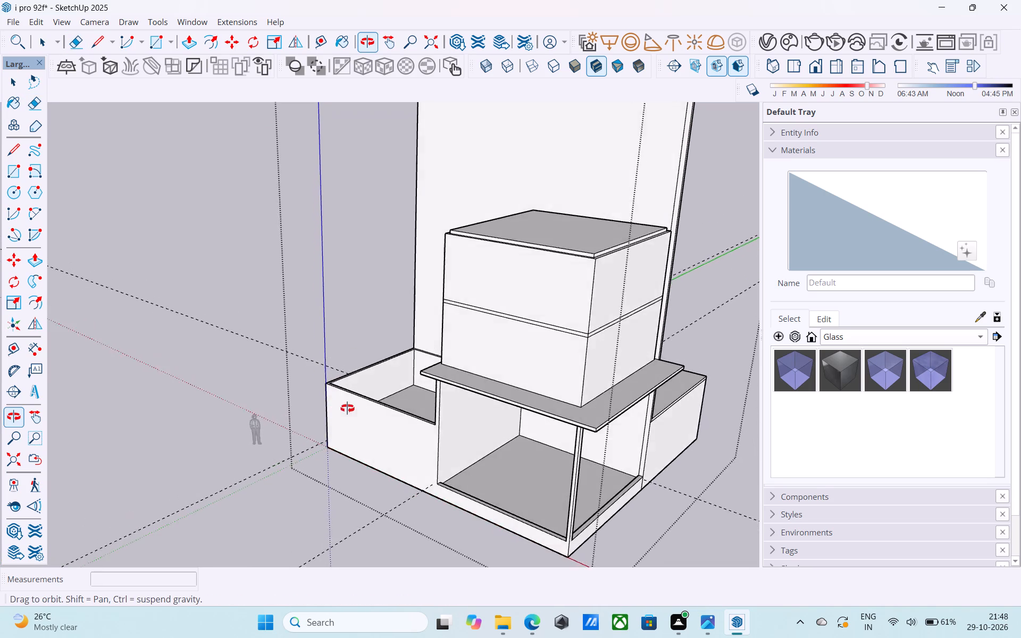
middle_drag(347, 408, 407, 433)
scroll(482, 409, up, 5)
middle_drag(483, 408, 510, 373)
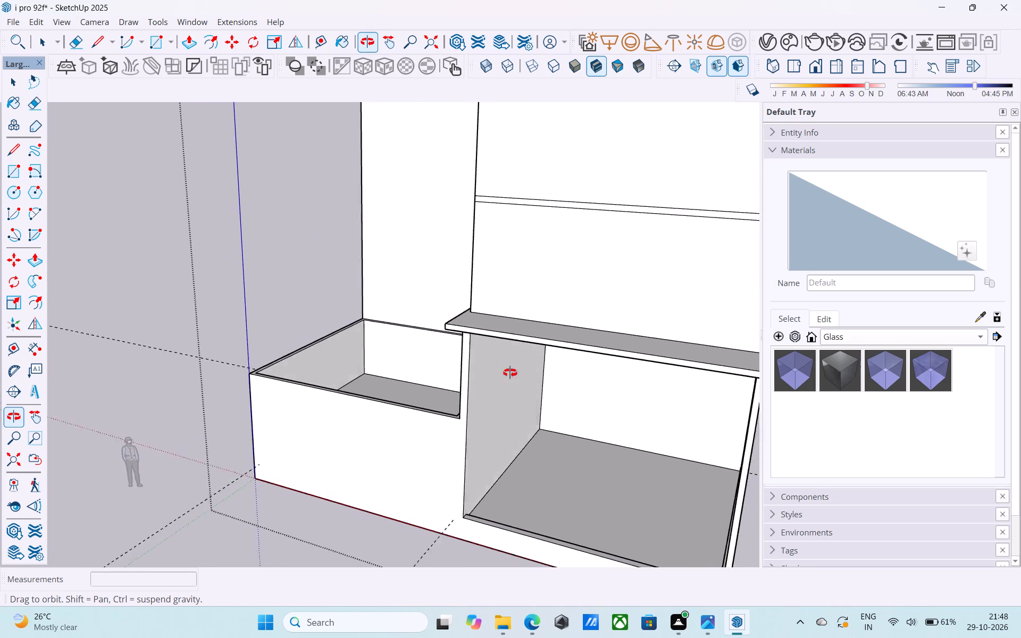
middle_drag(510, 373, 517, 370)
scroll(517, 370, up, 1)
middle_drag(511, 377, 470, 400)
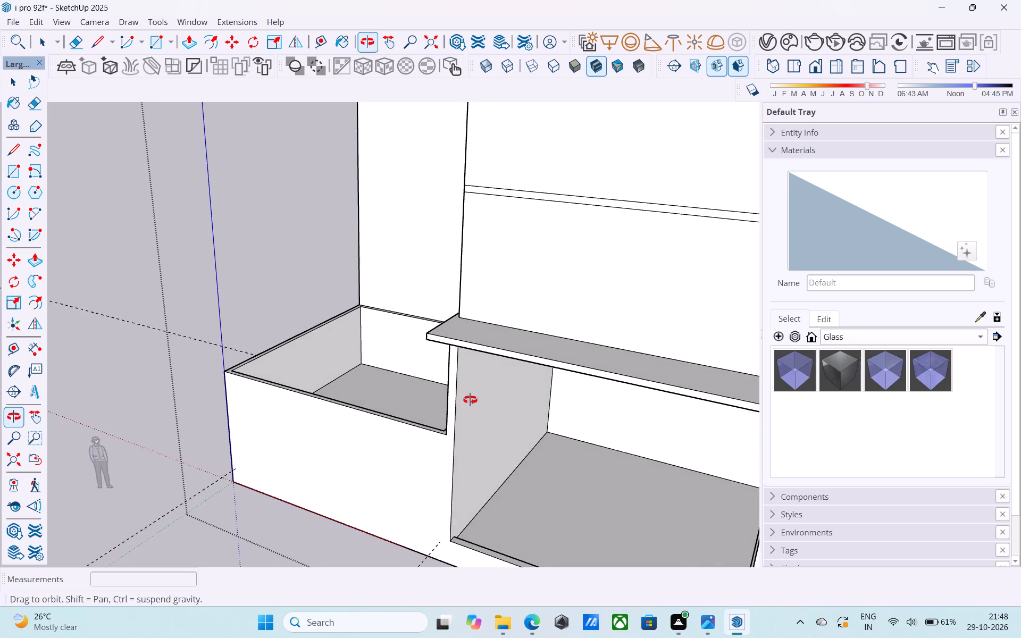
middle_drag(470, 400, 467, 407)
scroll(459, 359, down, 8)
shift+middle_drag(487, 372, 373, 379)
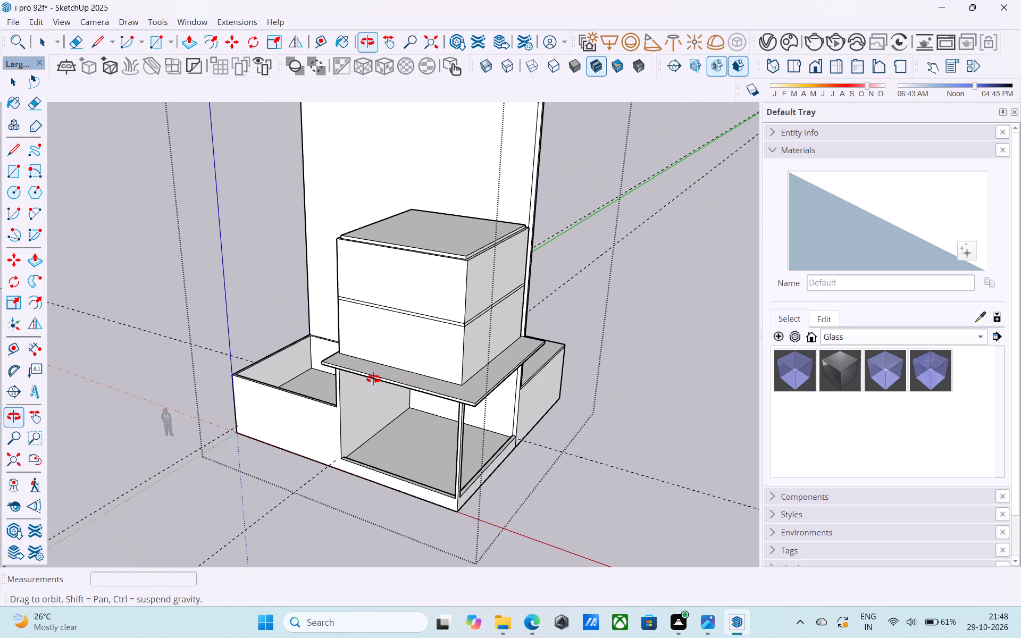
shift+middle_drag(373, 379, 425, 525)
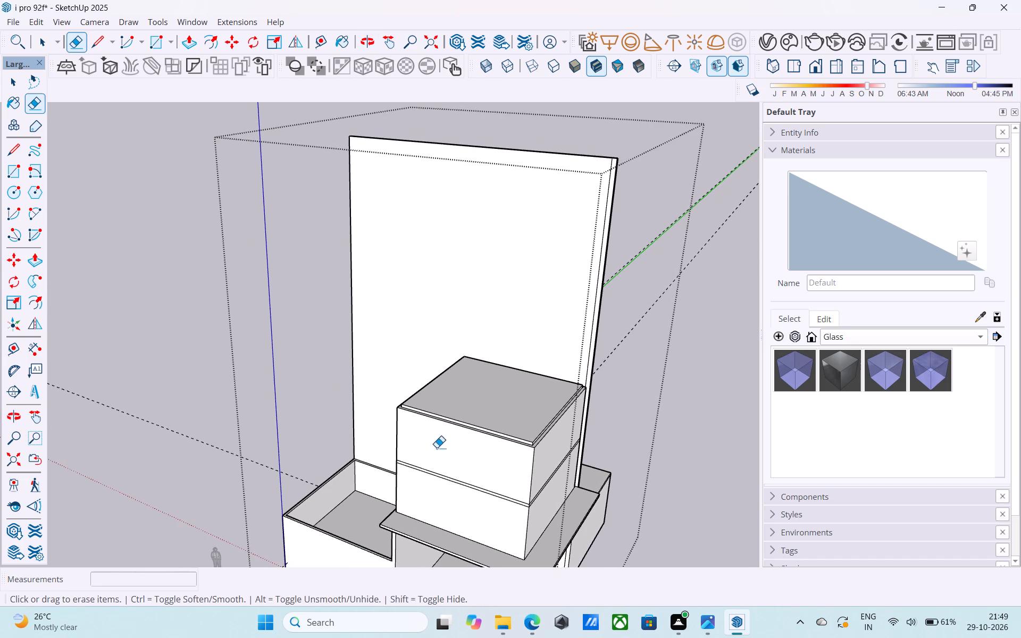
middle_drag(428, 421, 450, 524)
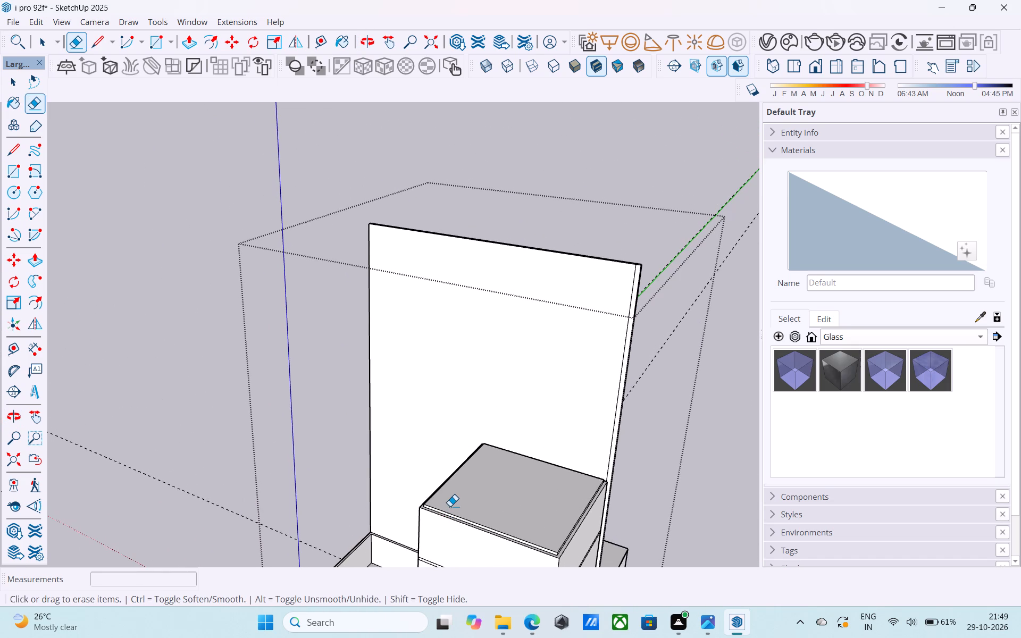
Push/Pull the narrow perimeter ledge around the upper block's roof up 6", level with the roof face.
scroll(450, 480, up, 4)
key(space)
middle_drag(509, 536, 430, 452)
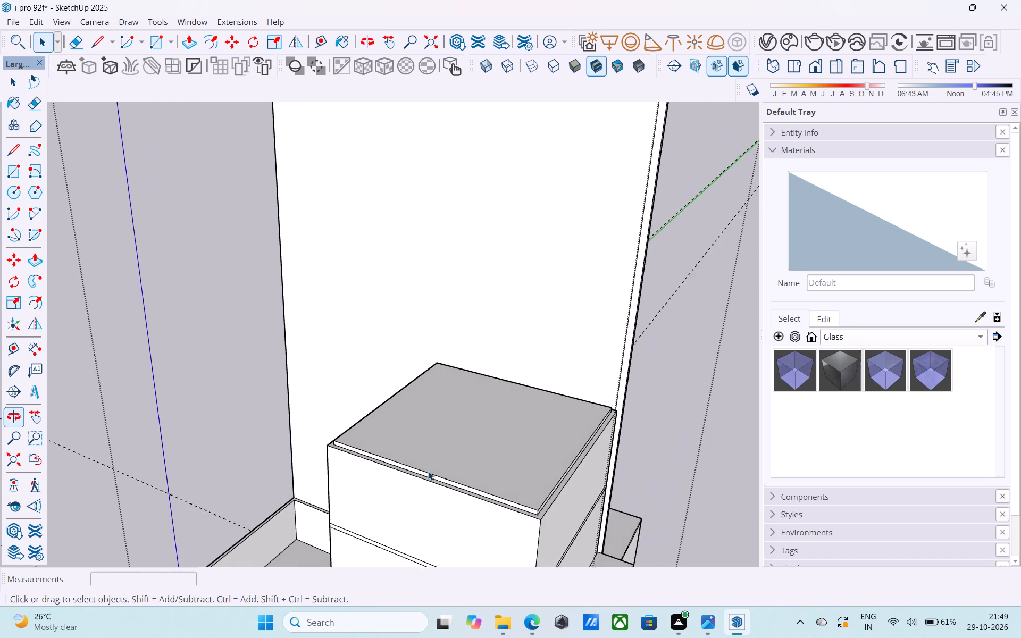
scroll(428, 471, up, 11)
click(419, 474)
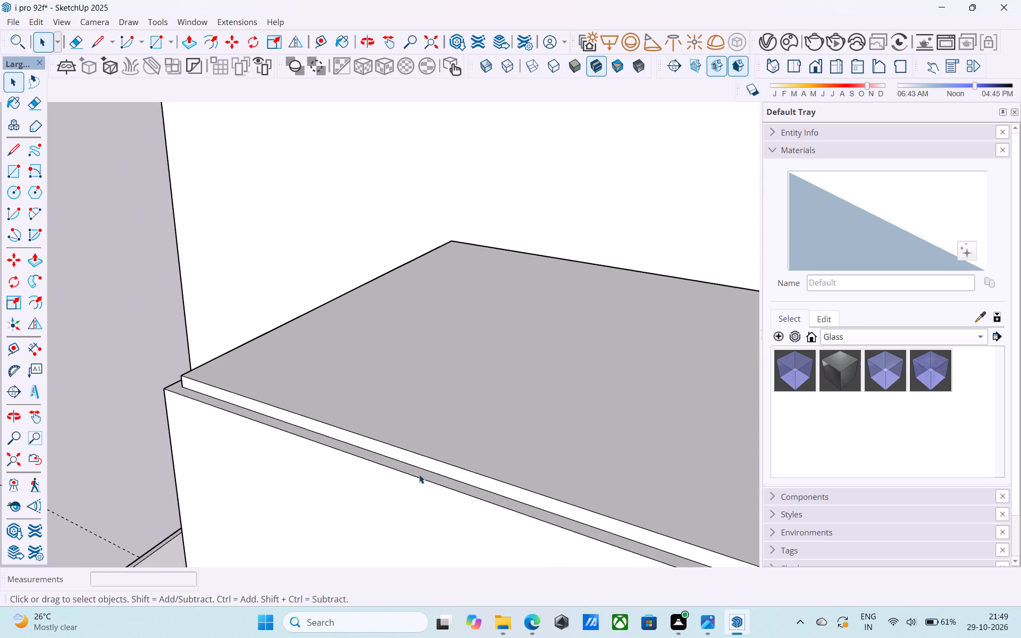
key(p)
click(419, 474)
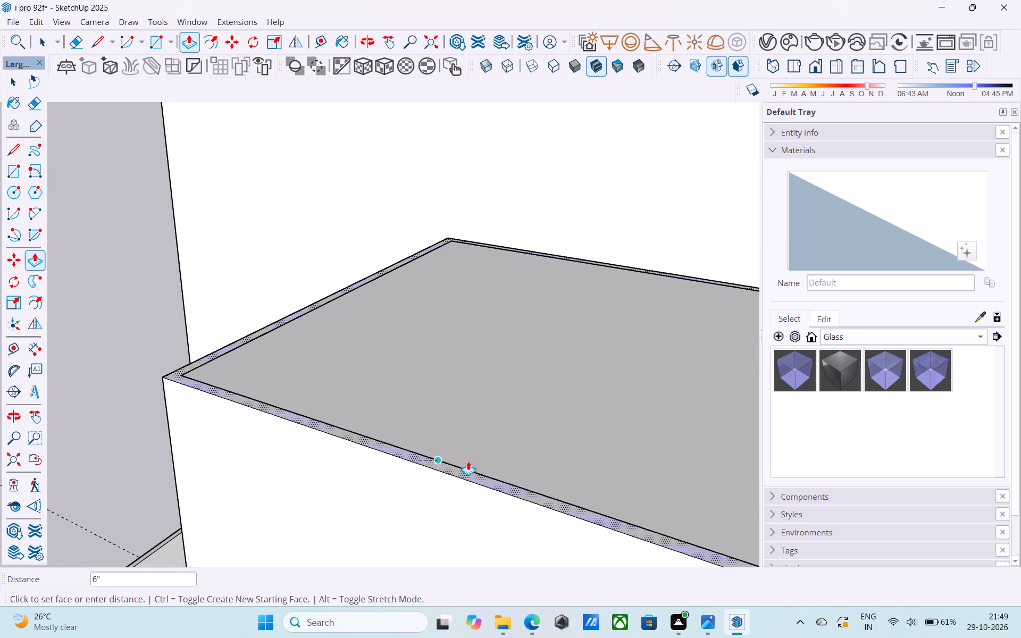
click(554, 466)
middle_drag(545, 464, 422, 489)
key(space)
Draw a 23' line across the upper block's roof between the midpoints of the opposite inner rim edges.
scroll(422, 489, down, 4)
key(l)
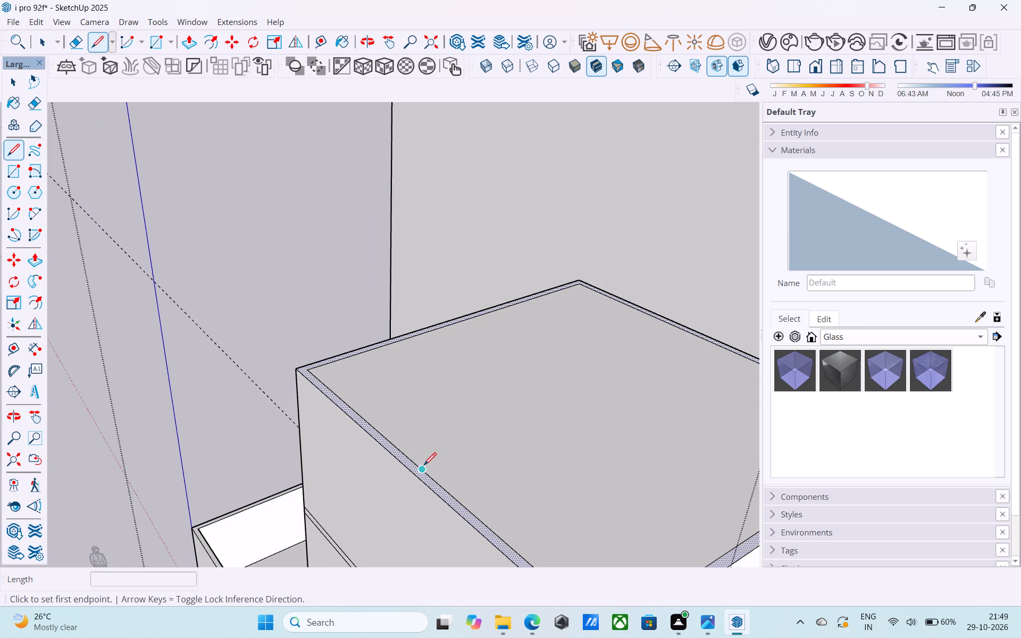
click(424, 466)
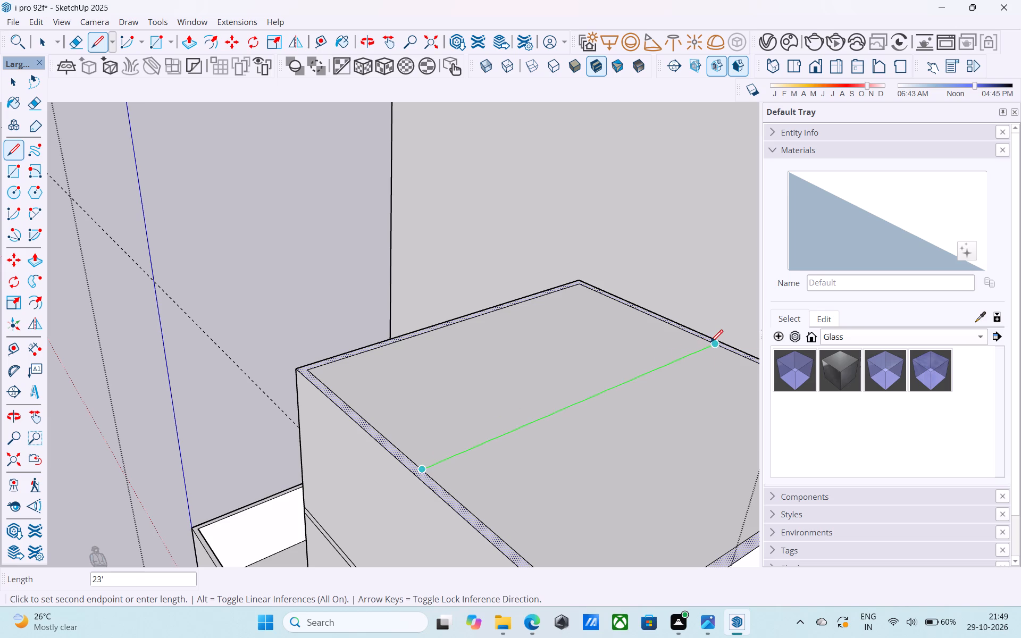
click(713, 343)
scroll(437, 477, up, 4)
key(space)
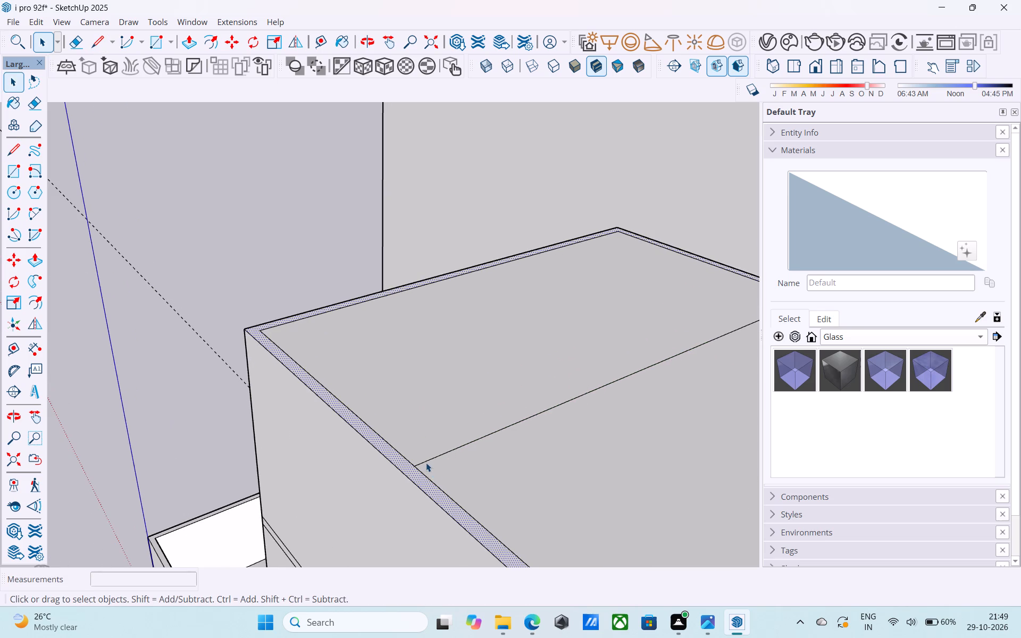
Copy the roof's dividing line 6" toward the side of the low open block.
click(426, 463)
key(m)
scroll(426, 463, up, 2)
click(410, 467)
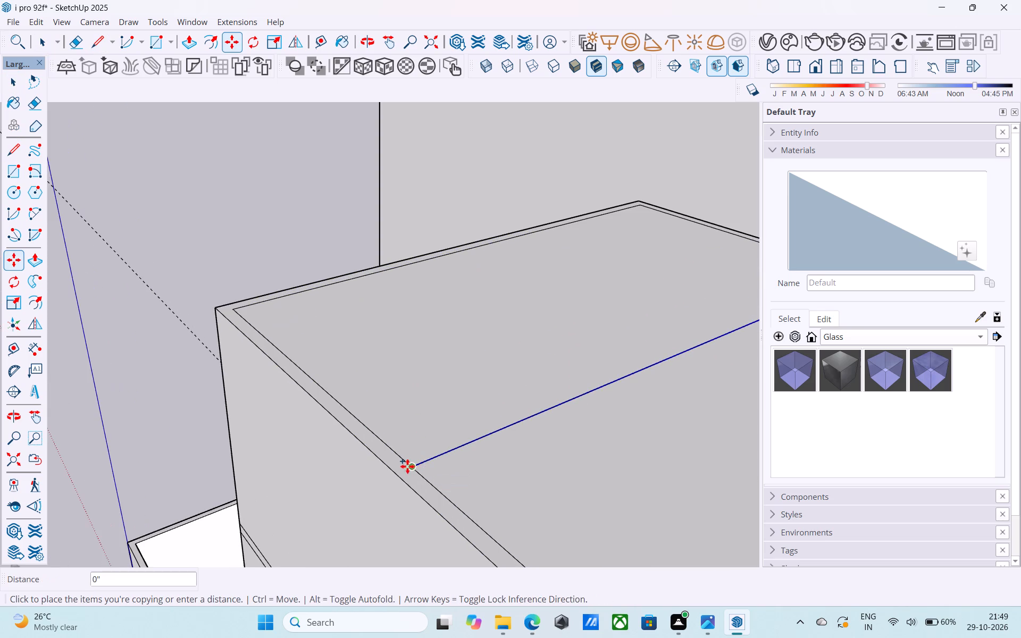
click(401, 461)
key(space)
Erase the inner rim edge between the two dividing lines at the near end and extend the original line 6" to the outer edge.
scroll(410, 461, up, 4)
key(e)
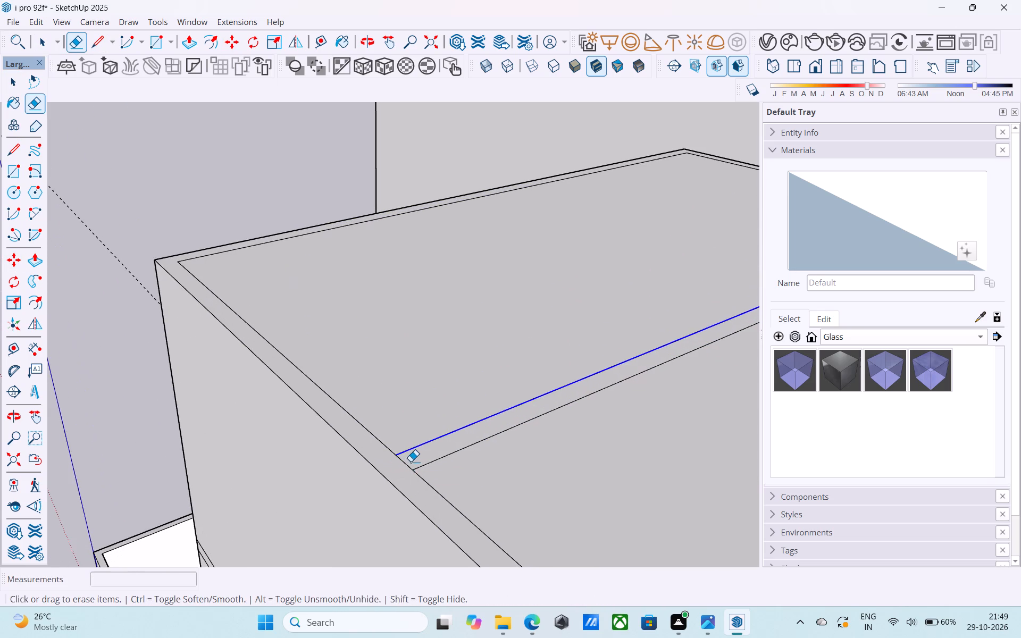
drag(411, 461, 401, 468)
key(space)
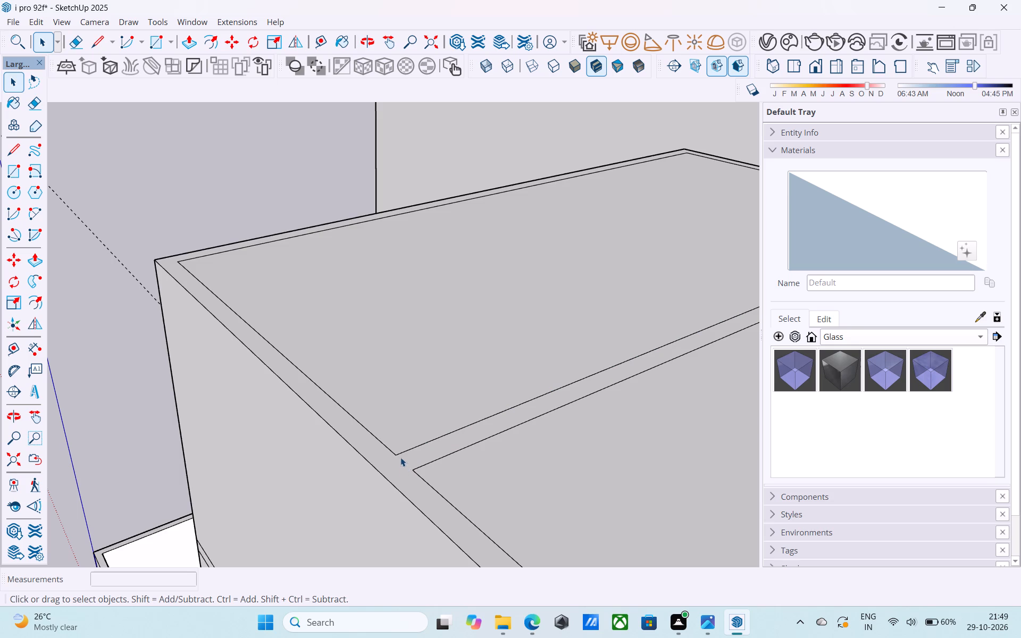
key(l)
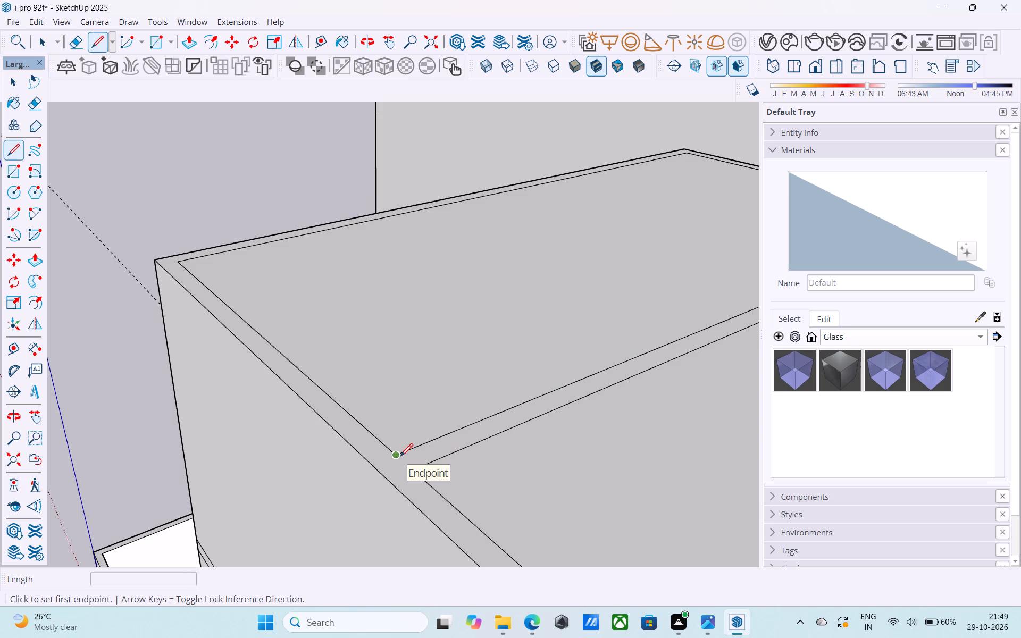
click(414, 472)
click(391, 484)
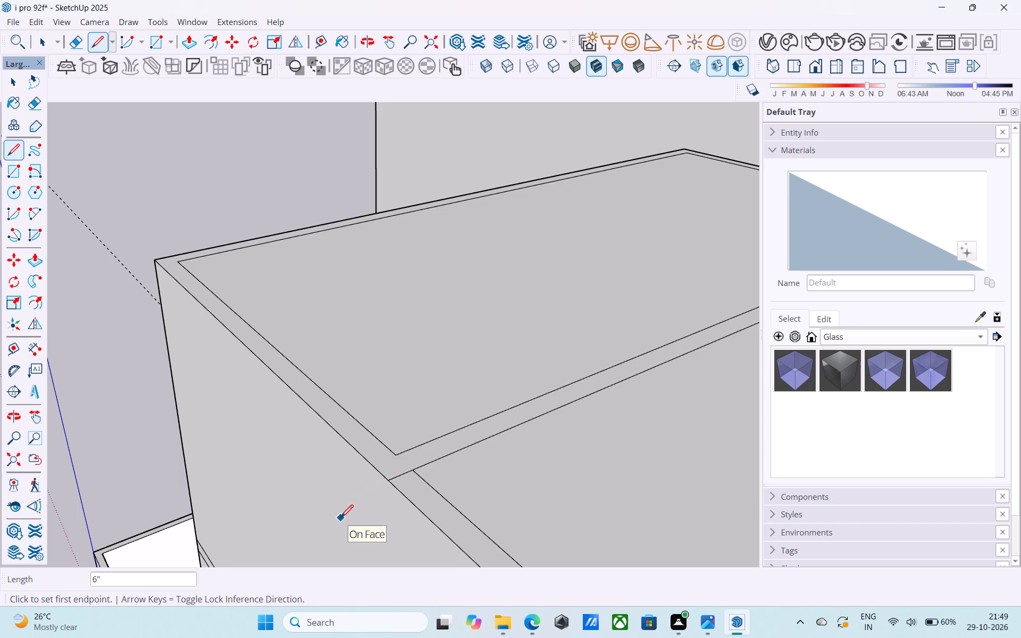
At the tall-wall end, extend the original dividing line to the outer roof edge and erase the inner rim edge between the lines.
scroll(341, 518, down, 6)
middle_drag(342, 516, 356, 506)
scroll(352, 501, down, 3)
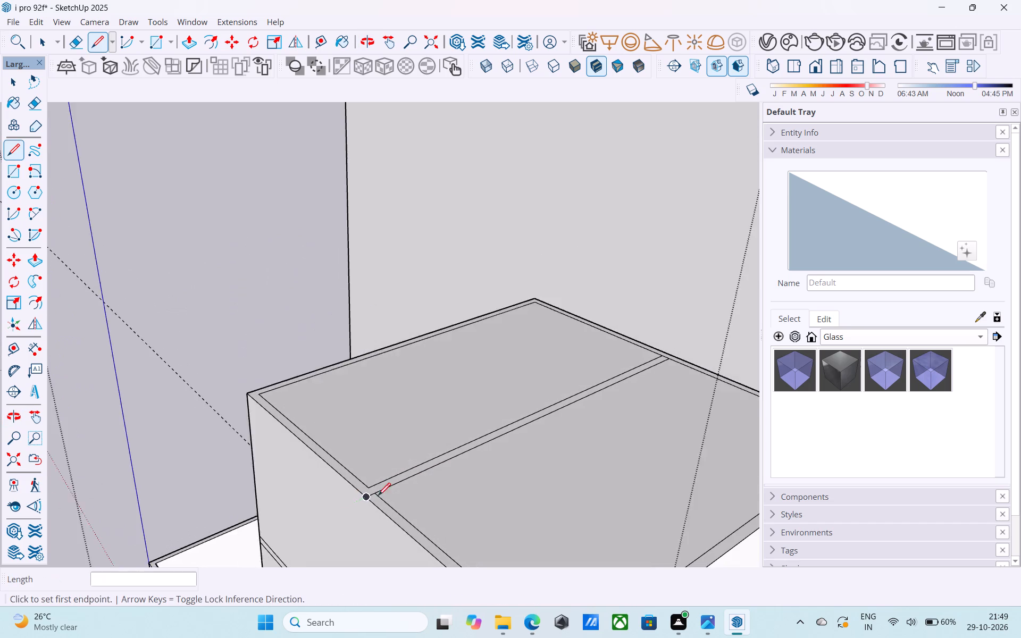
scroll(378, 497, down, 2)
scroll(666, 332, up, 12)
click(628, 401)
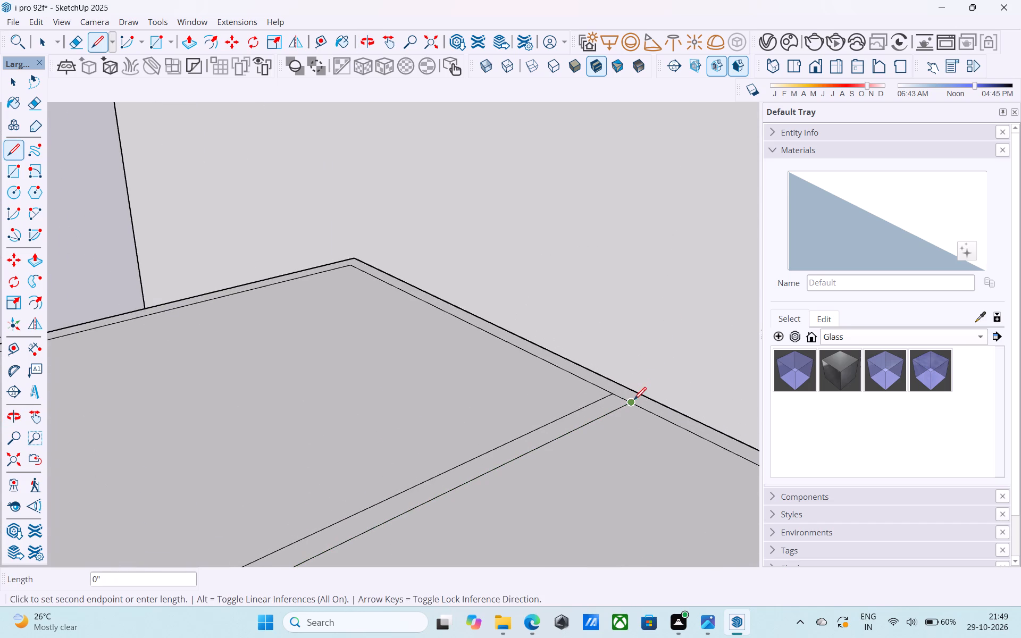
click(643, 394)
scroll(614, 406, up, 4)
key(e)
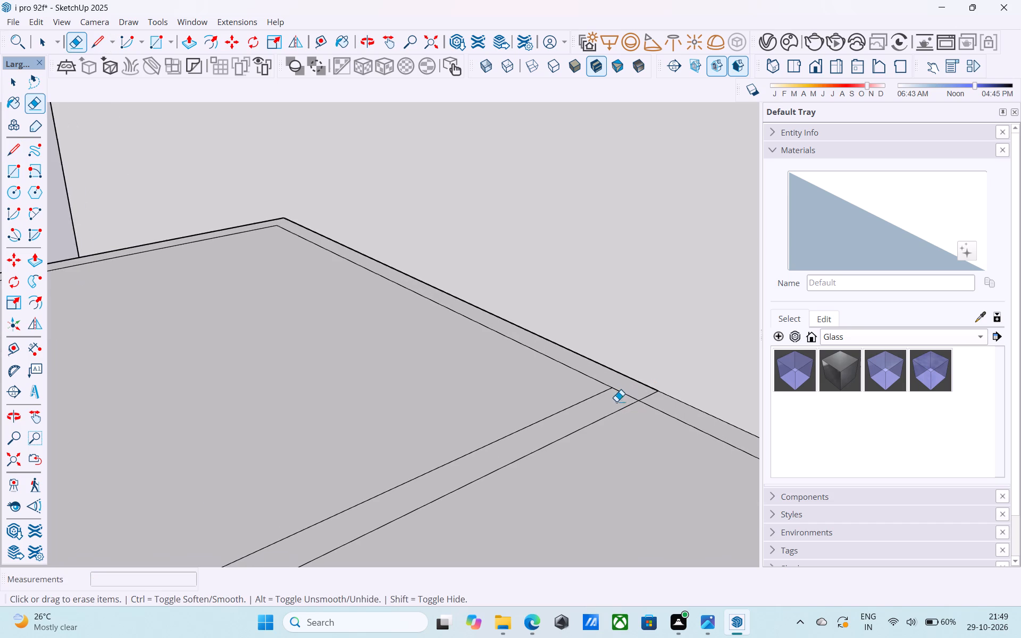
drag(620, 395, 625, 390)
key(space)
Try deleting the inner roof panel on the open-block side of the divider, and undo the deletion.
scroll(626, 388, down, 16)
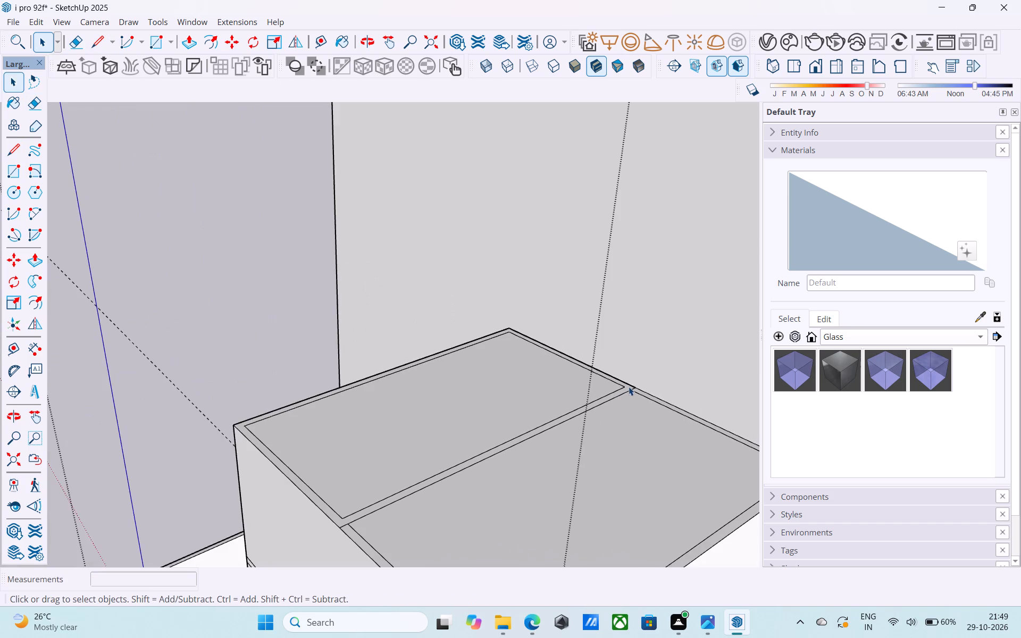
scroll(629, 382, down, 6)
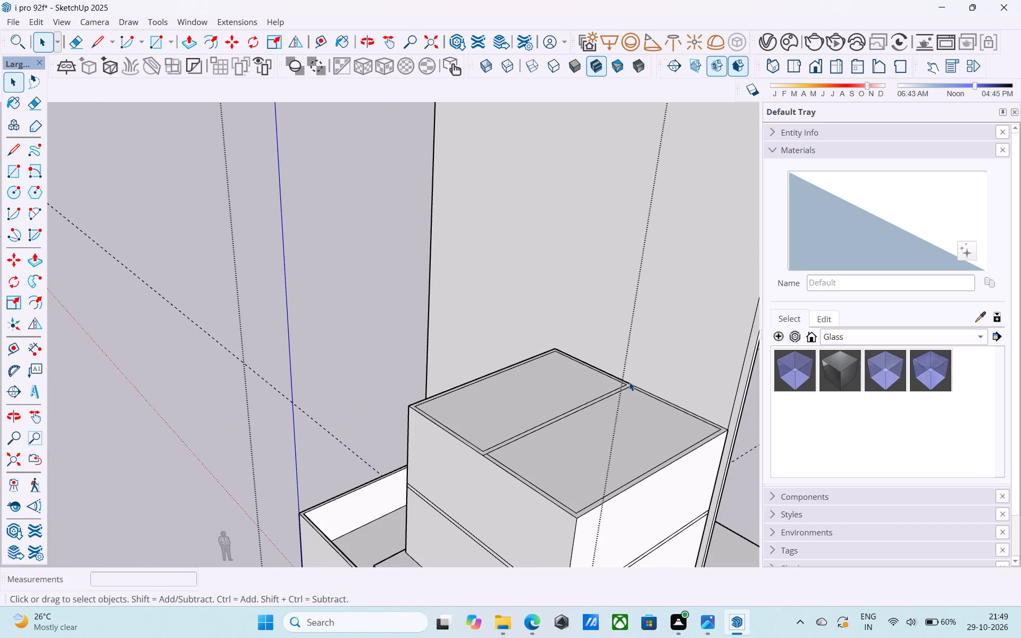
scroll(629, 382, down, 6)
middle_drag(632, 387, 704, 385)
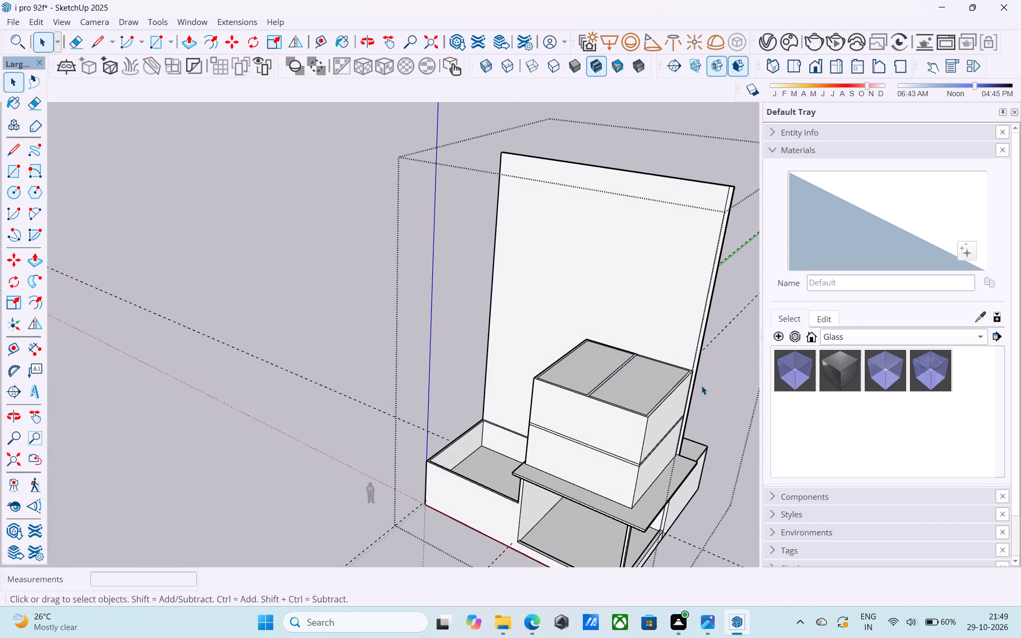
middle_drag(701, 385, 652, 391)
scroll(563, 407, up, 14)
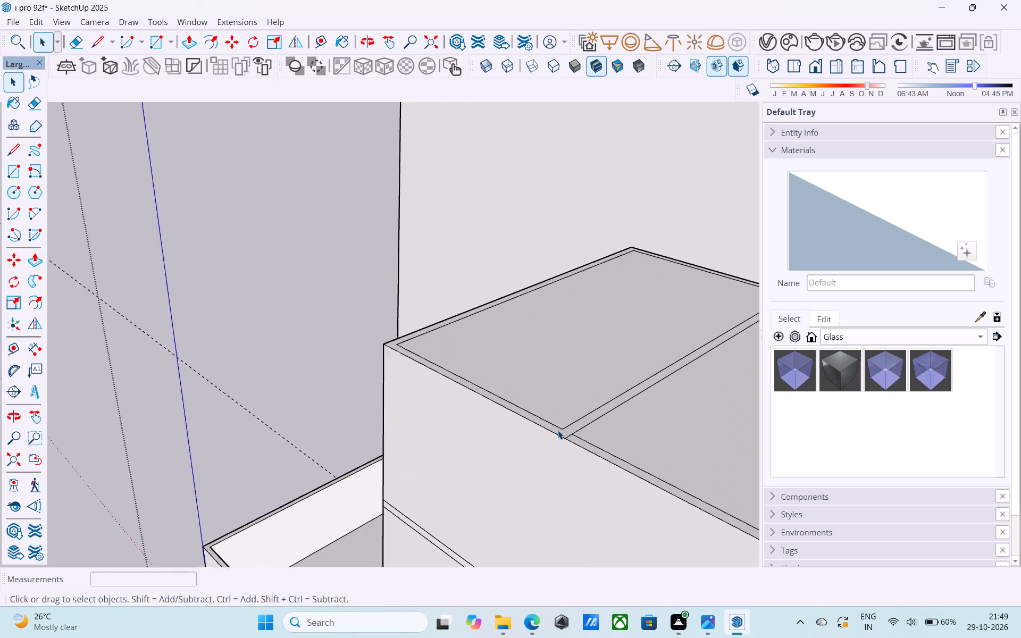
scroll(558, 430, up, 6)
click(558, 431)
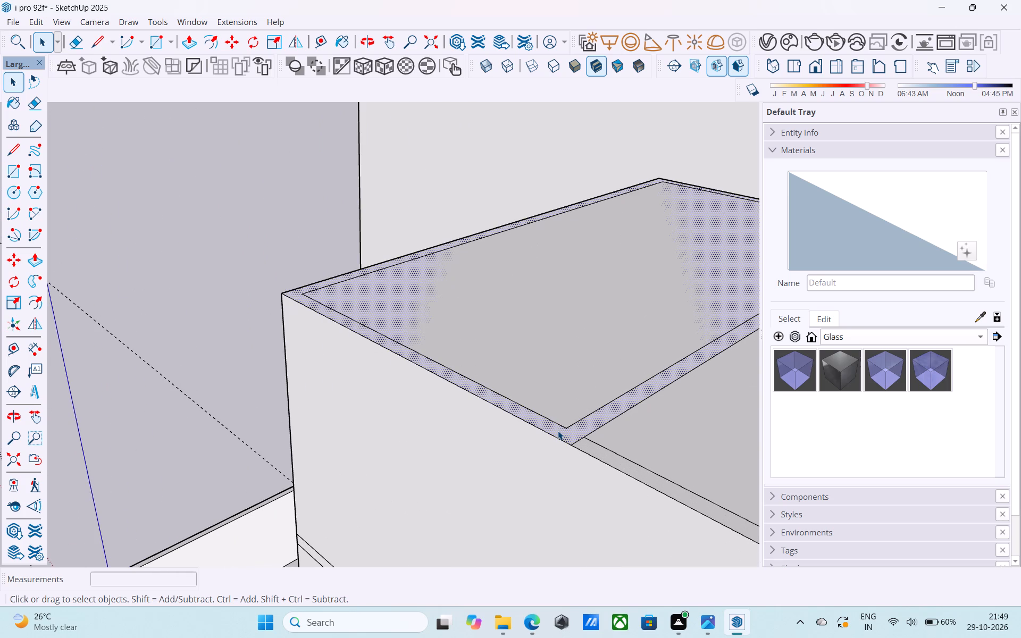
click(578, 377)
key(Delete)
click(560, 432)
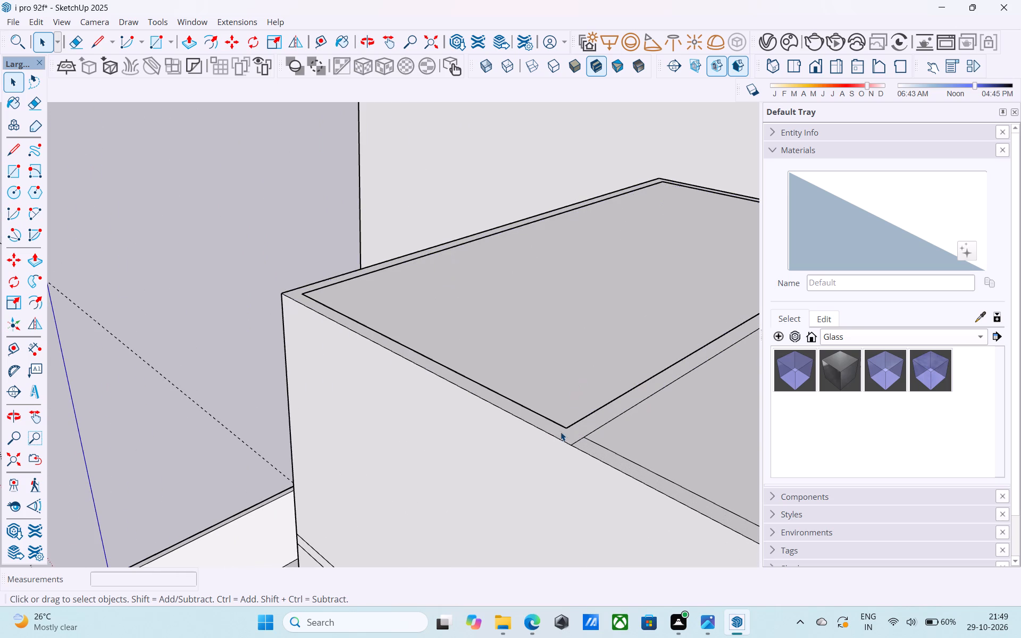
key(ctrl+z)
Draw a rectangle over the near rim strip from the inner roof corner to the divider's end at the outer edge.
middle_drag(559, 432, 510, 460)
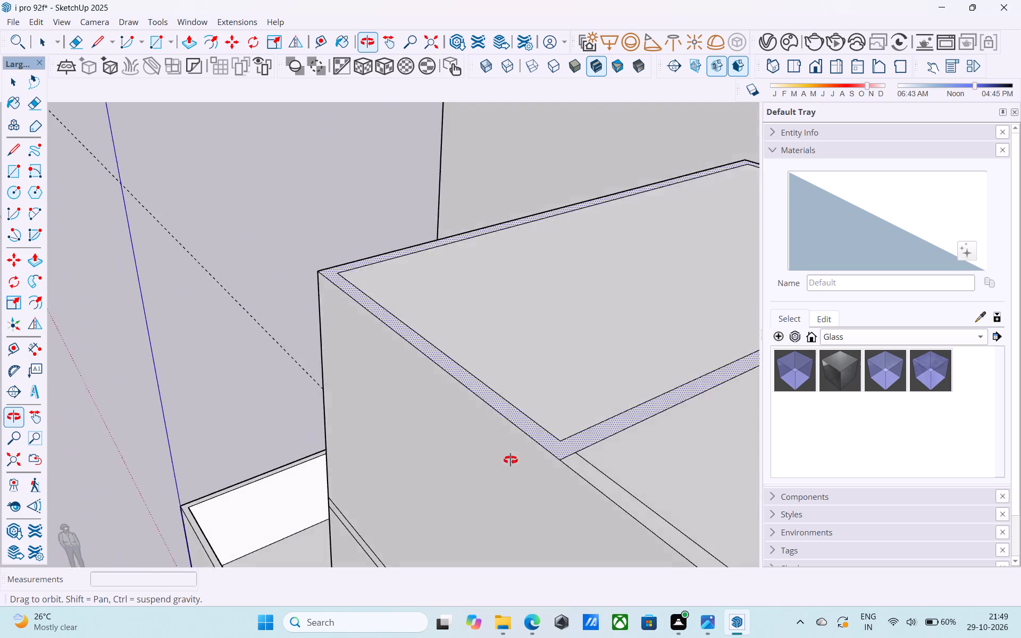
middle_drag(510, 460, 480, 506)
scroll(480, 506, down, 4)
key(r)
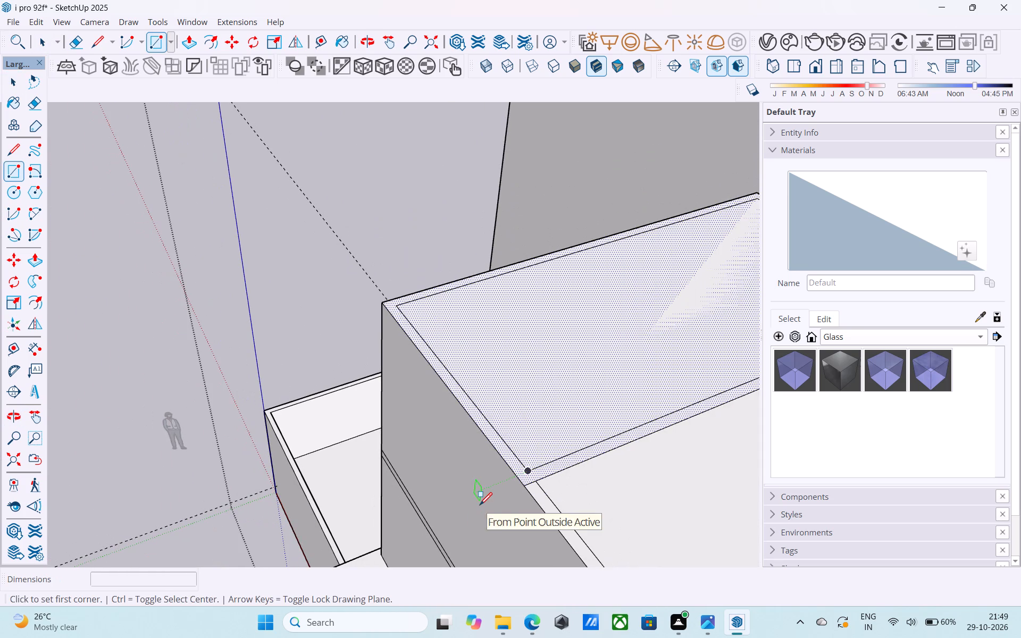
click(398, 303)
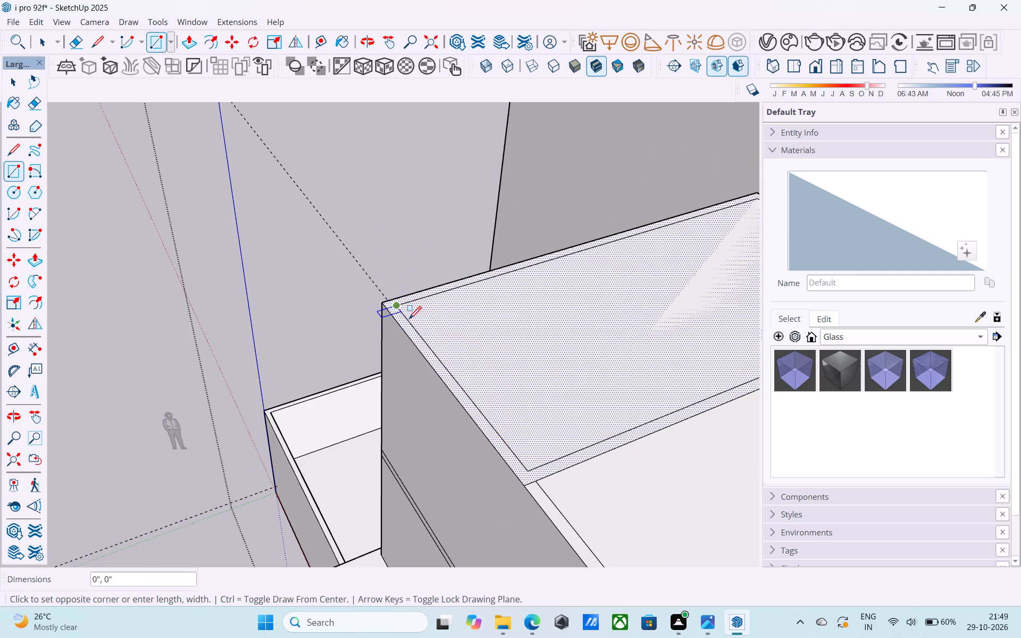
click(524, 484)
Draw a 23' 6" by 6" rectangle over the dividing strip, reaching the outer roof edge at the tall wall.
scroll(416, 502, down, 5)
middle_click(353, 509)
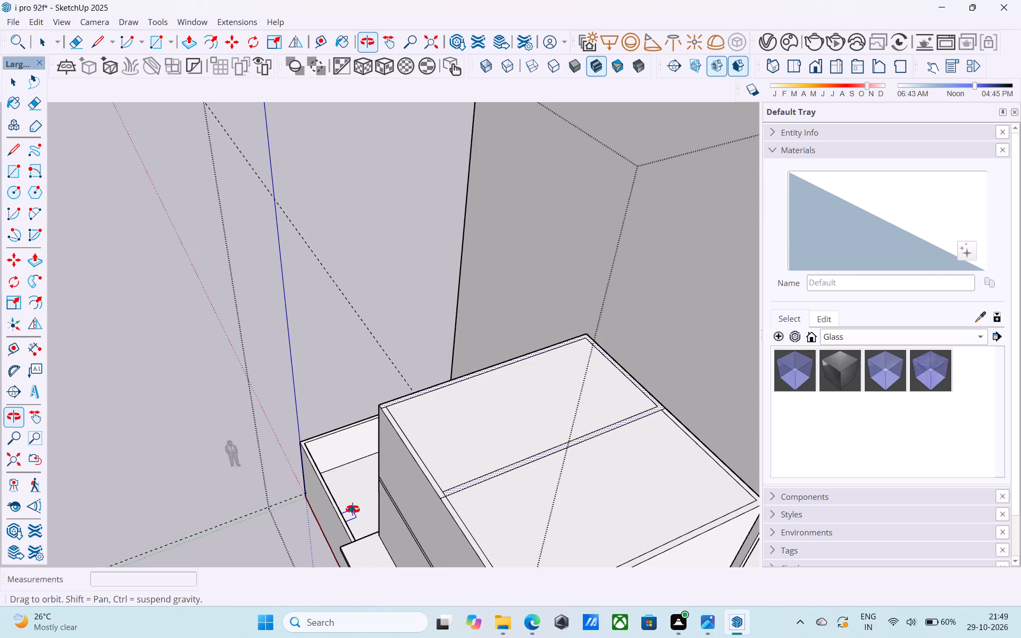
scroll(442, 490, up, 9)
click(442, 496)
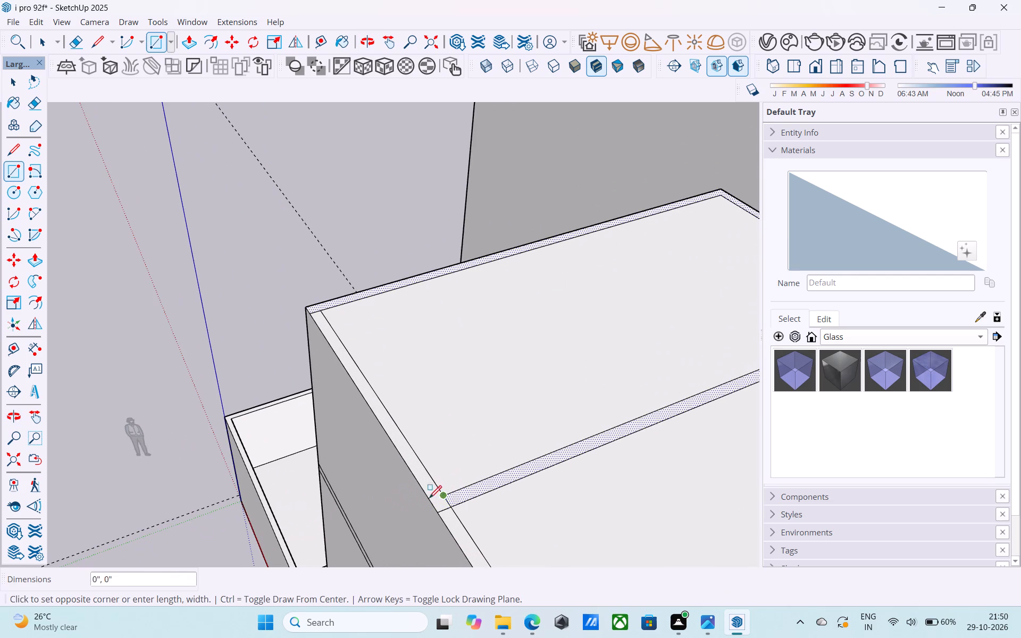
scroll(331, 507, down, 5)
scroll(636, 405, up, 7)
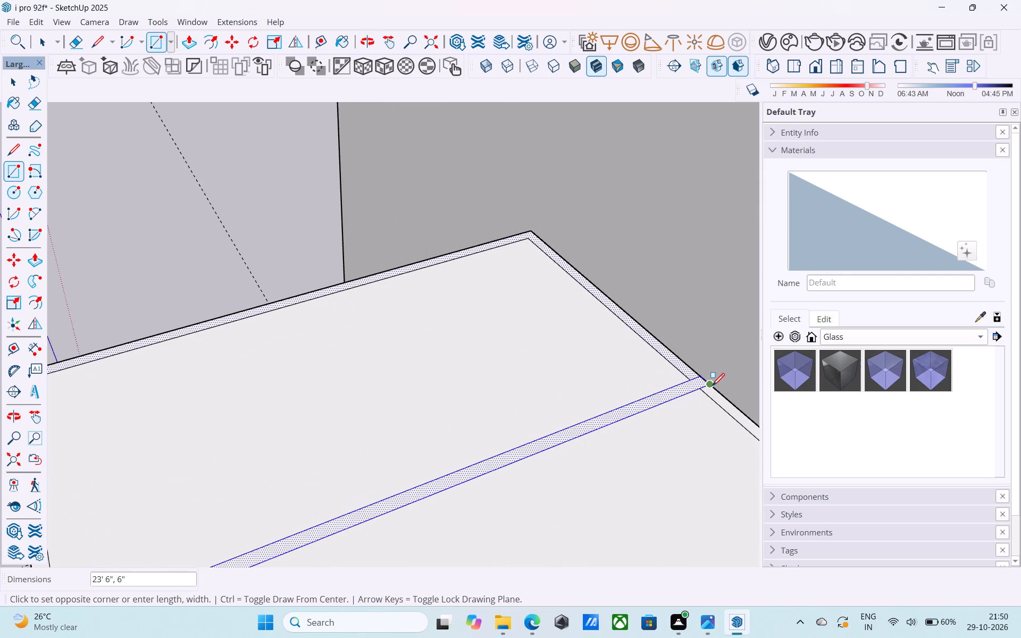
click(714, 385)
Draw rectangles over the tall-wall rim strip, 11' 4 1/2" by 6", and the adjoining end rim strip, 23' 6" by 6".
click(533, 231)
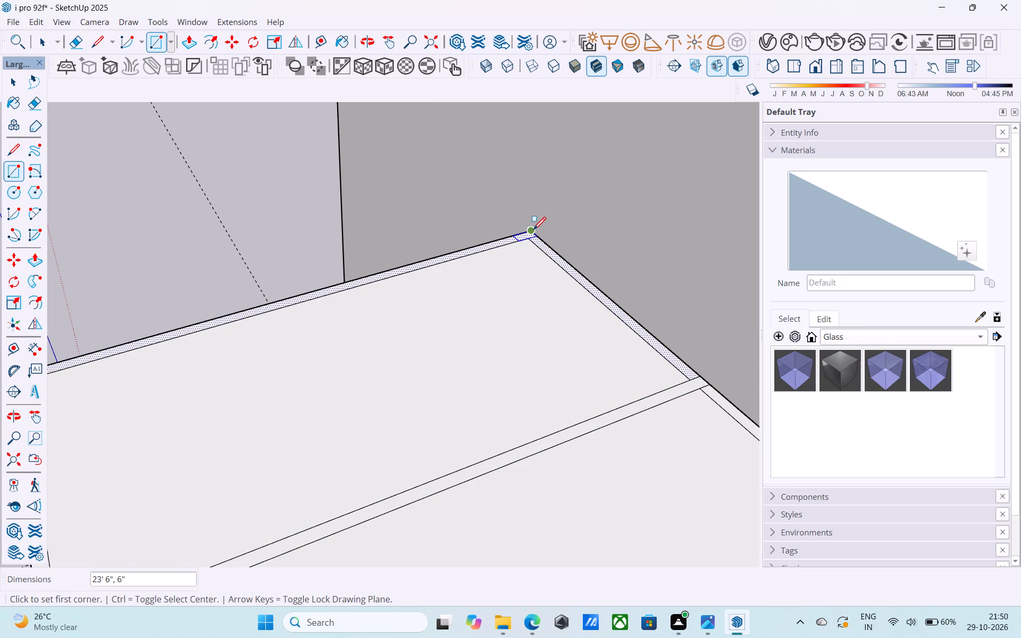
click(690, 381)
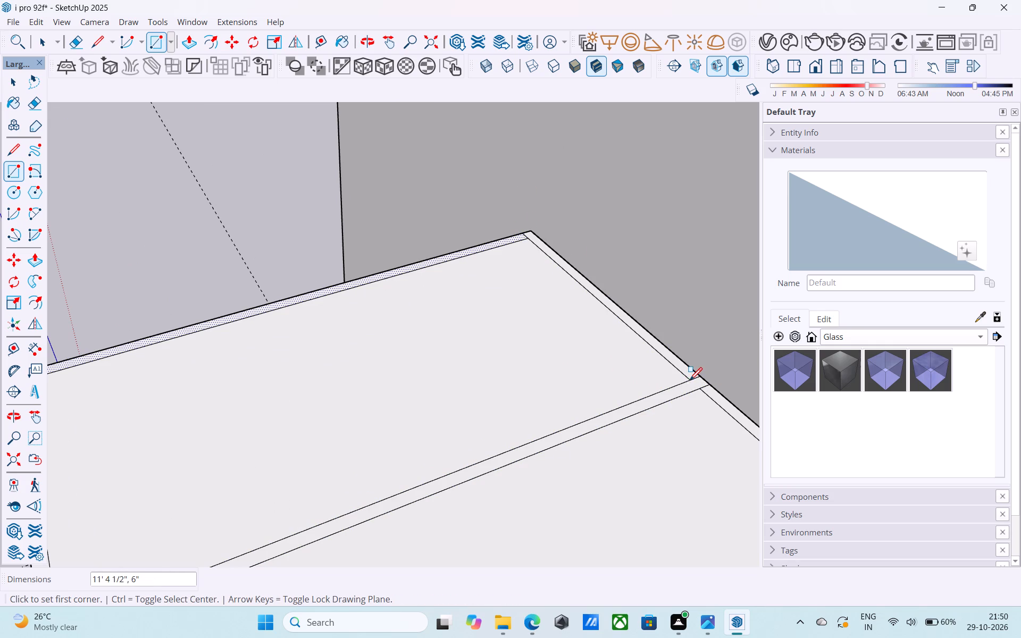
click(530, 235)
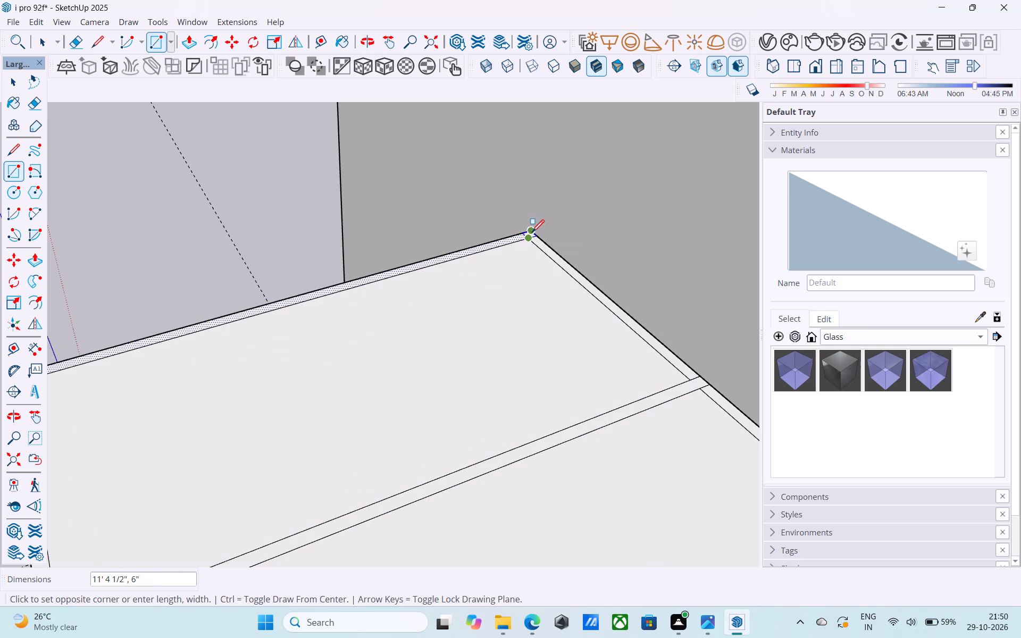
scroll(538, 233, down, 5)
scroll(249, 312, up, 9)
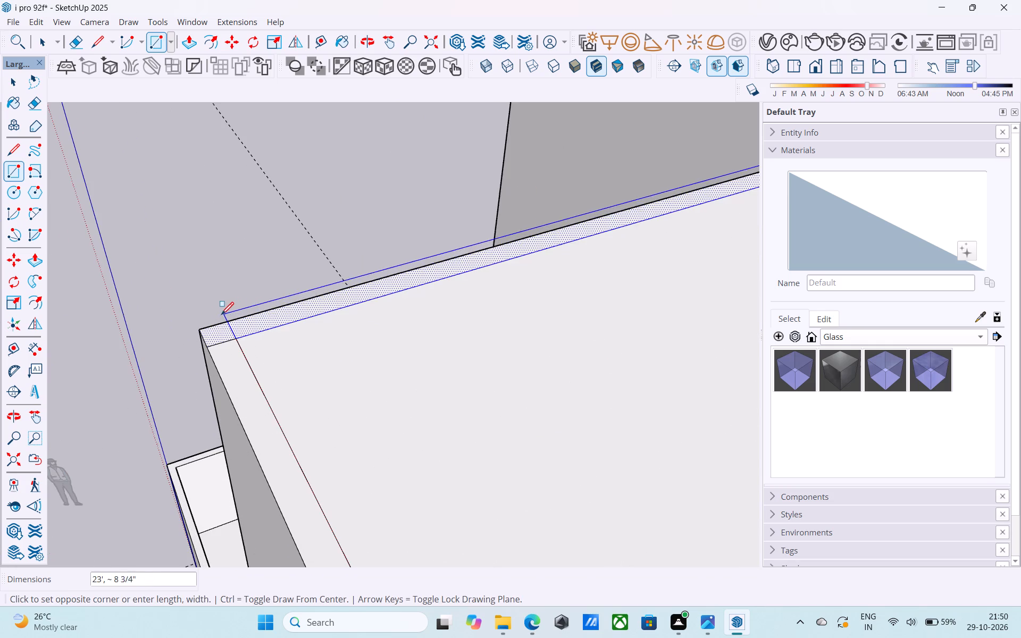
click(202, 331)
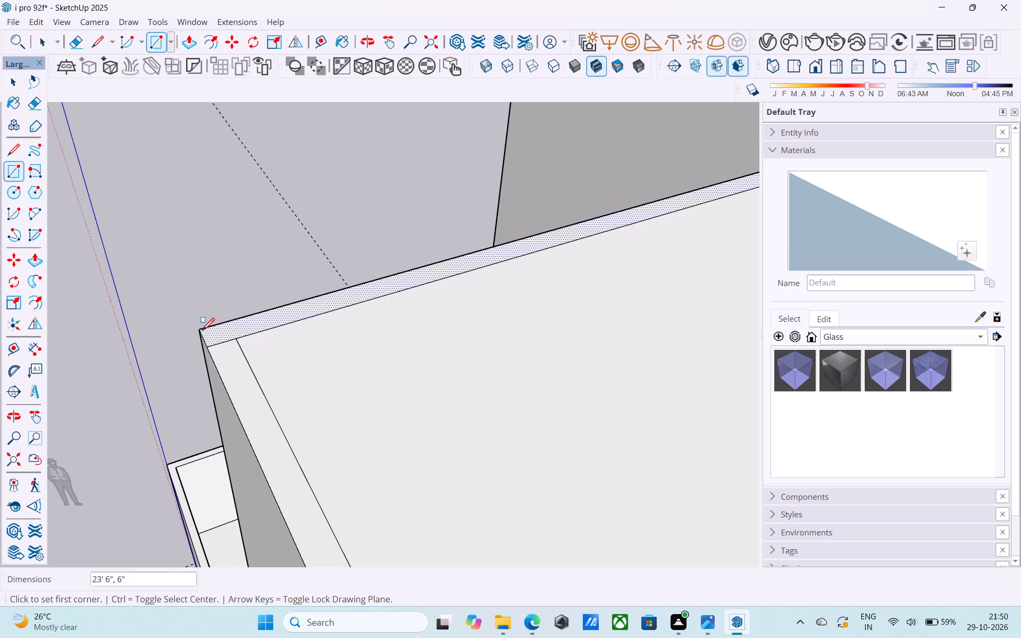
Erase the short seams across the rim at the near corner and both divider ends, and select the joined rim face.
key(e)
drag(223, 342, 221, 338)
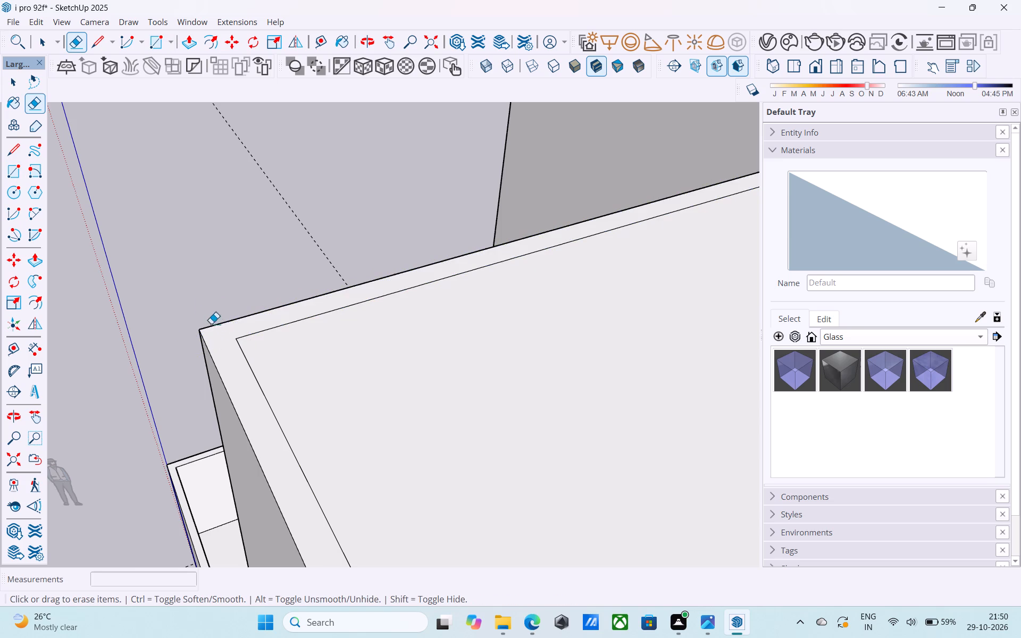
scroll(200, 308, down, 11)
scroll(232, 403, up, 12)
click(245, 357)
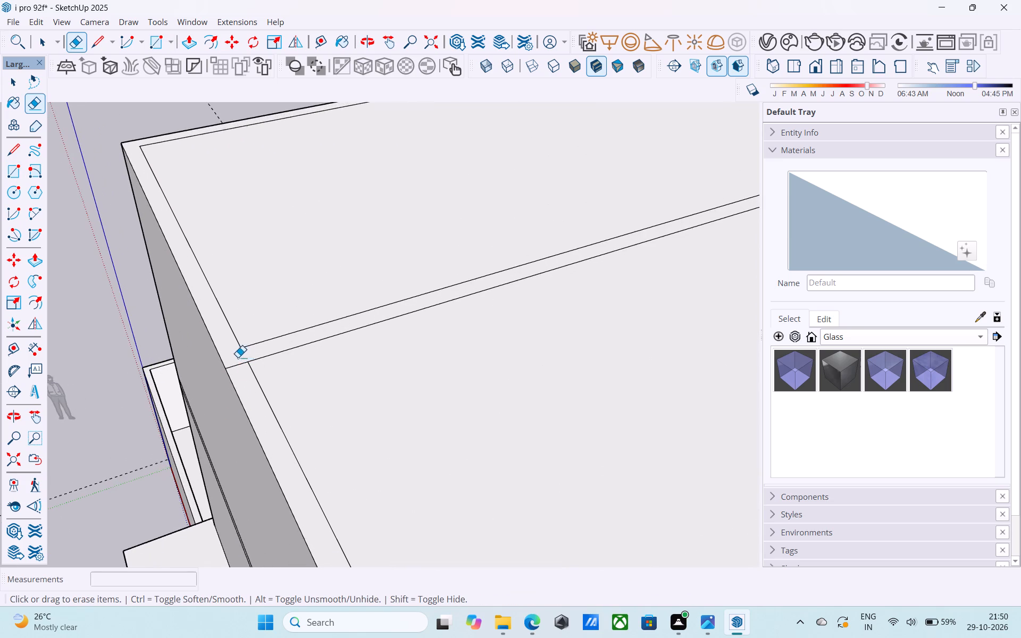
scroll(231, 359, down, 9)
scroll(431, 316, up, 12)
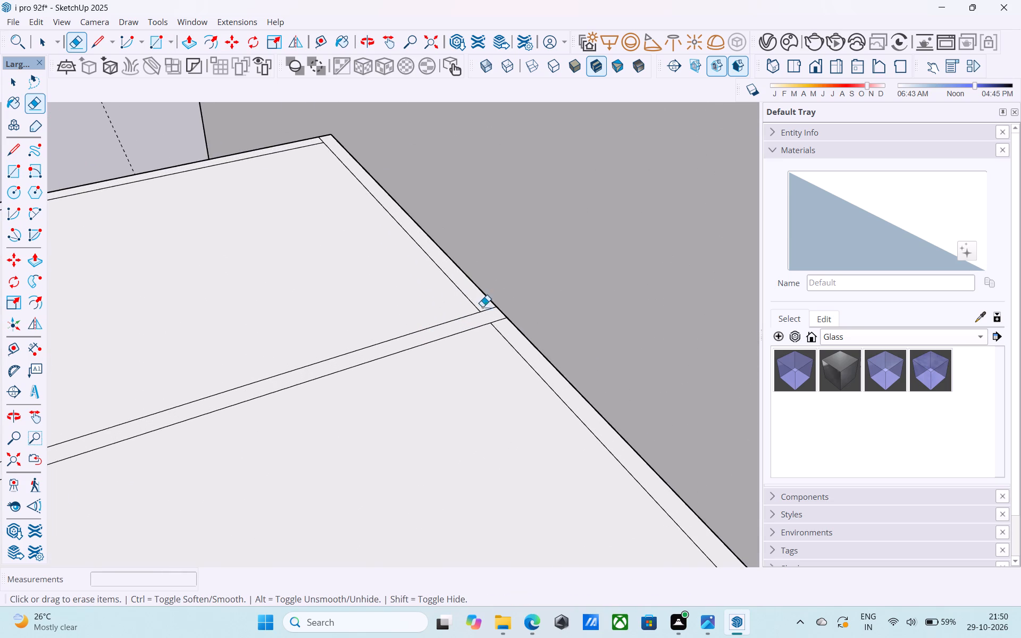
click(487, 308)
key(space)
click(487, 308)
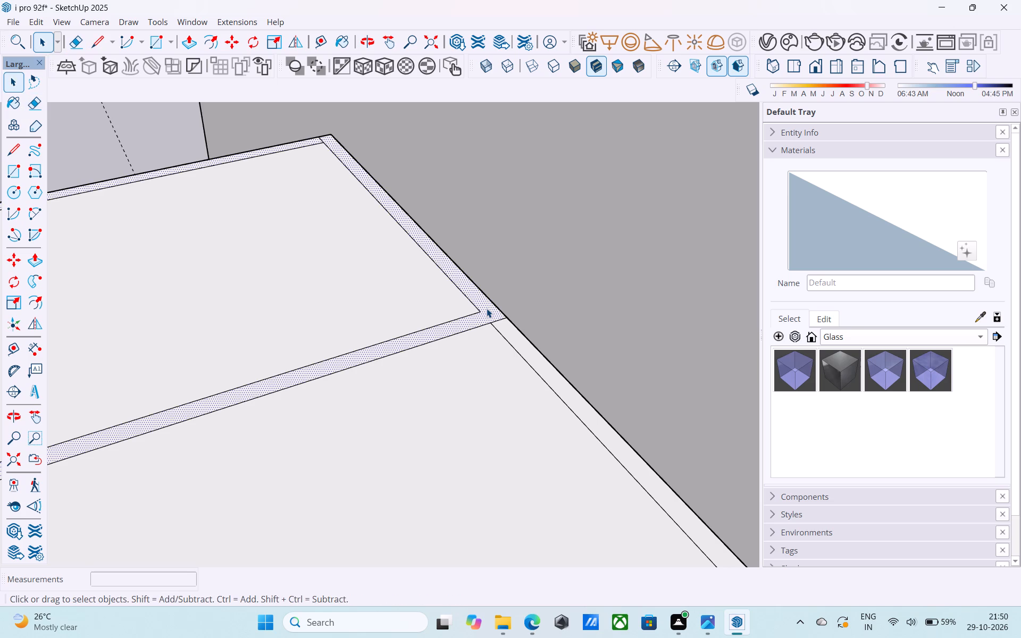
Push/pull the joined rim and divider face up 10' to raise the walls of the next storey.
key(p)
click(487, 308)
text(10')
key(Return)
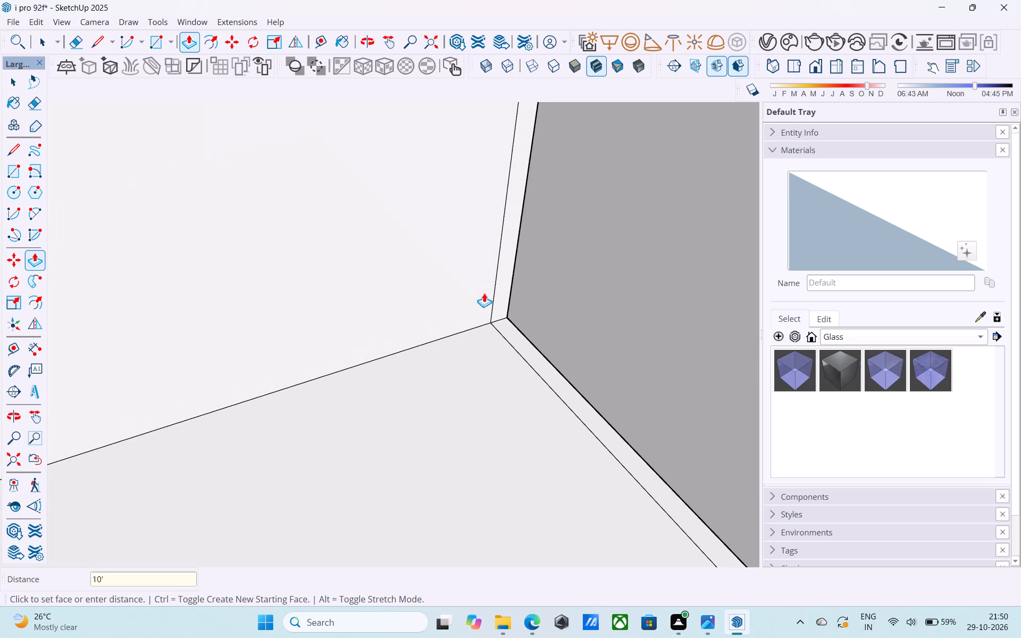
key(space)
Measure the storey height below the terrace along its near outer corner, from the floor band up to the terrace edge.
scroll(483, 293, down, 5)
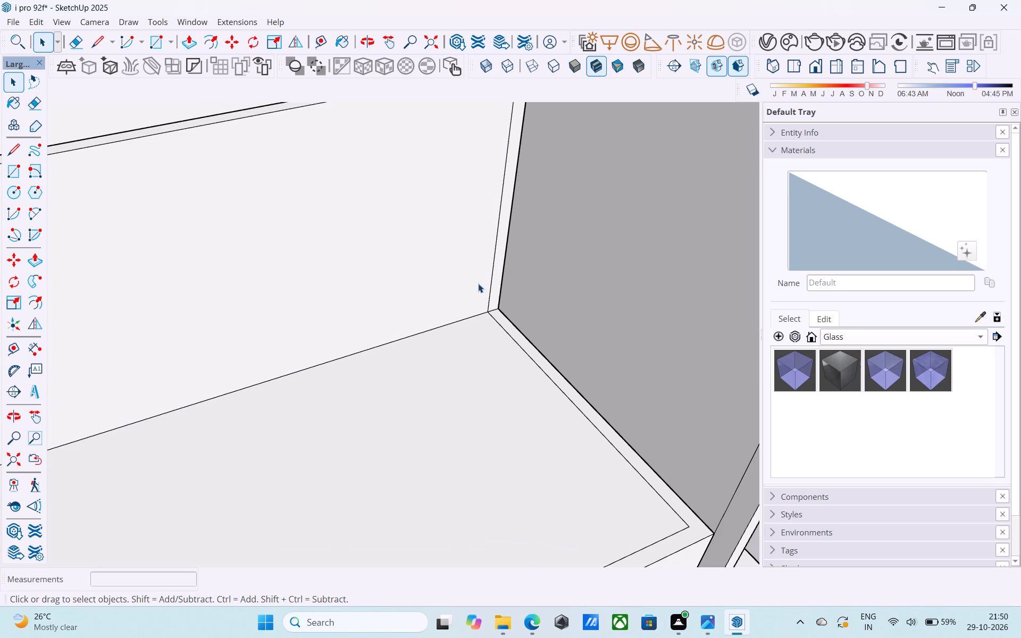
scroll(478, 283, down, 12)
middle_drag(448, 374, 504, 318)
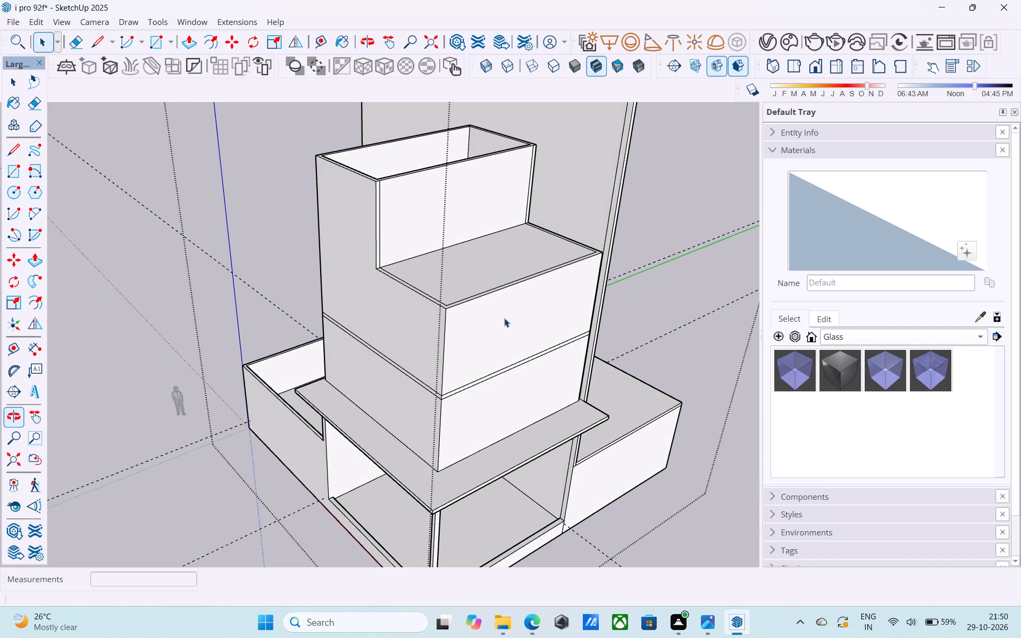
scroll(504, 318, down, 5)
middle_drag(502, 321, 504, 289)
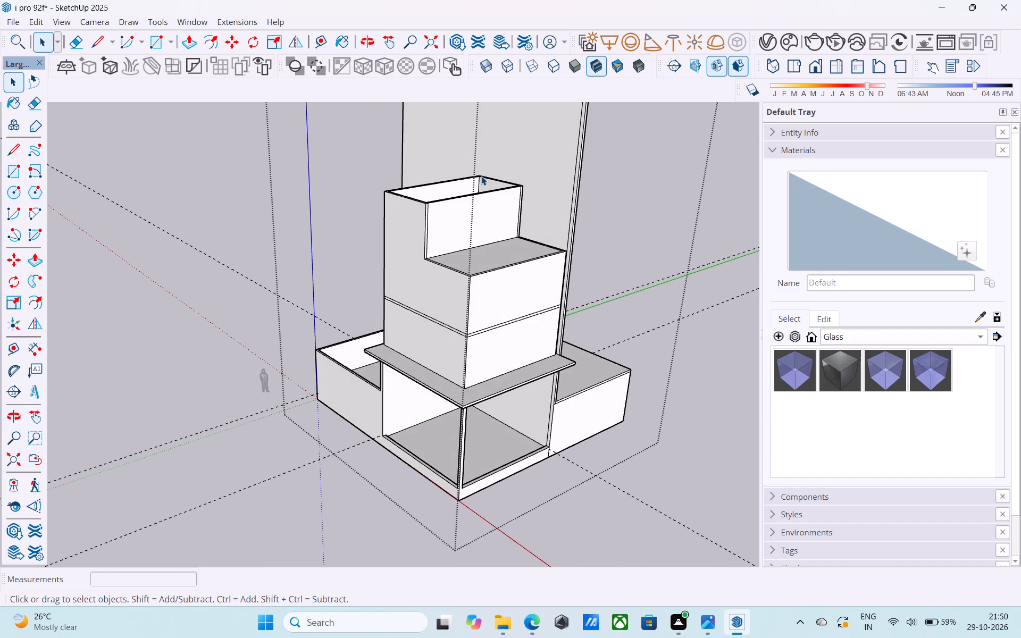
middle_drag(459, 268, 439, 274)
scroll(365, 356, down, 4)
middle_drag(323, 403, 342, 393)
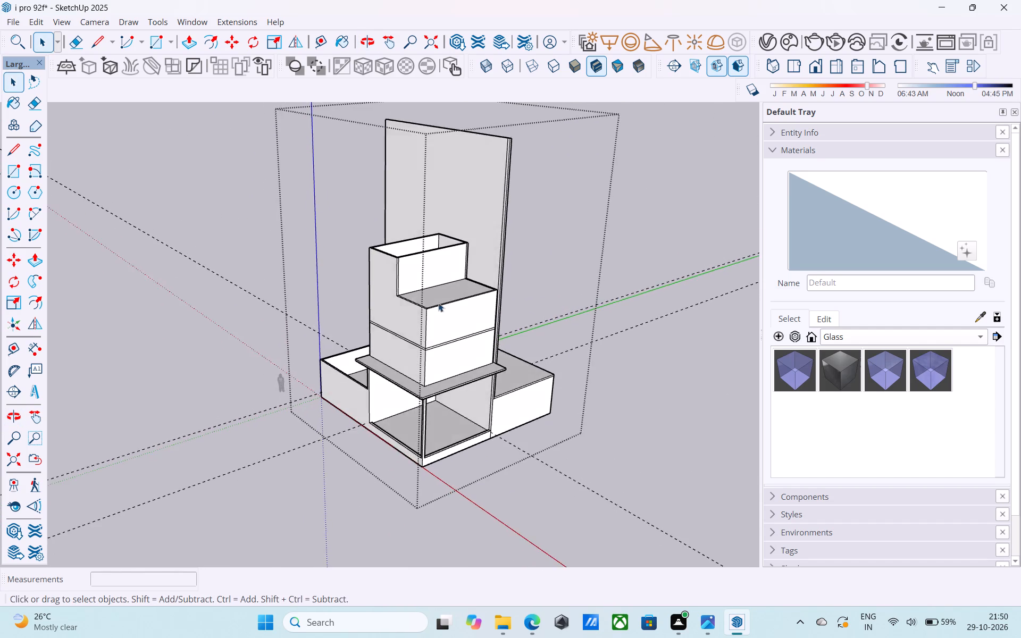
scroll(438, 297, up, 16)
shift+middle_drag(413, 302, 402, 299)
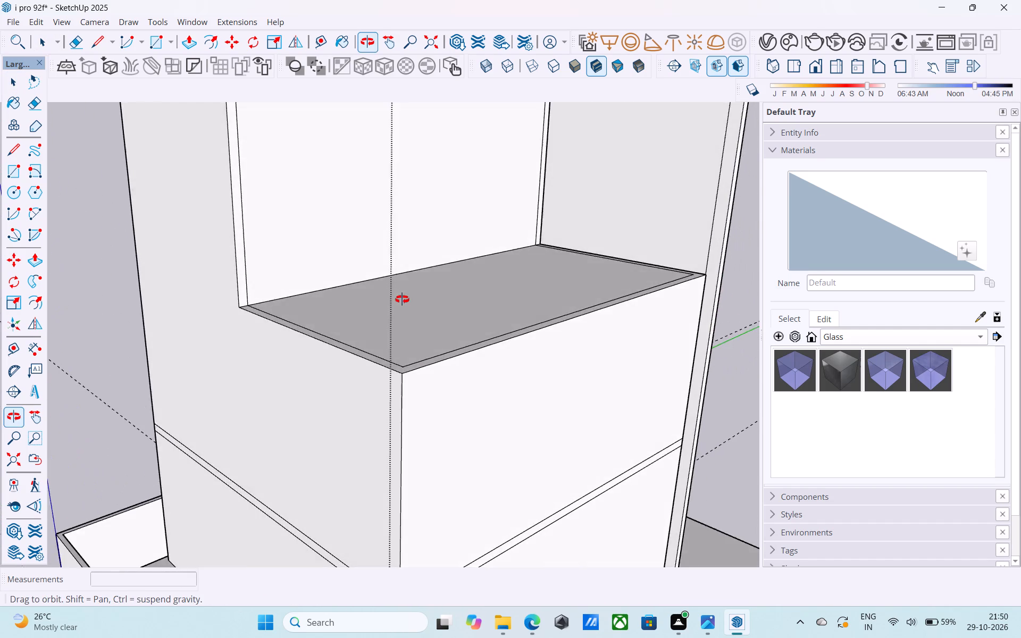
shift+middle_drag(402, 299, 396, 315)
scroll(402, 299, down, 3)
key(l)
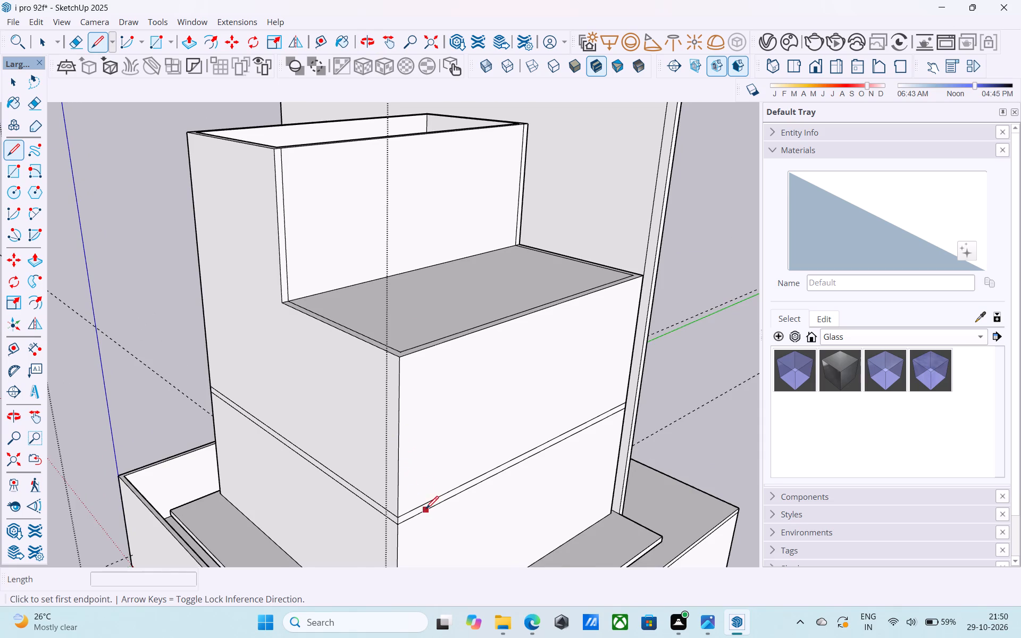
scroll(426, 510, up, 3)
click(390, 514)
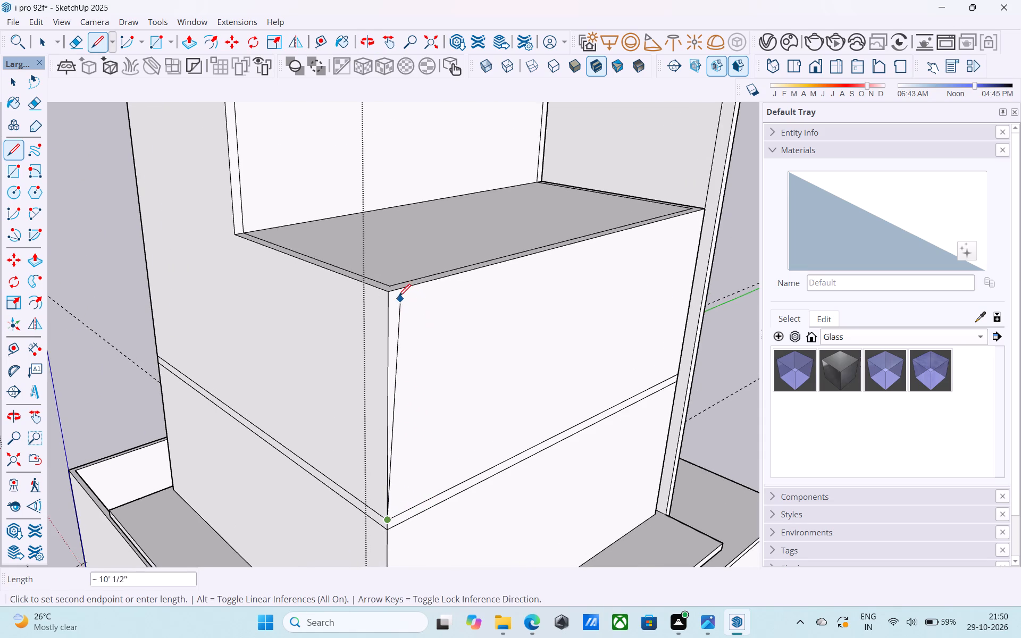
key(space)
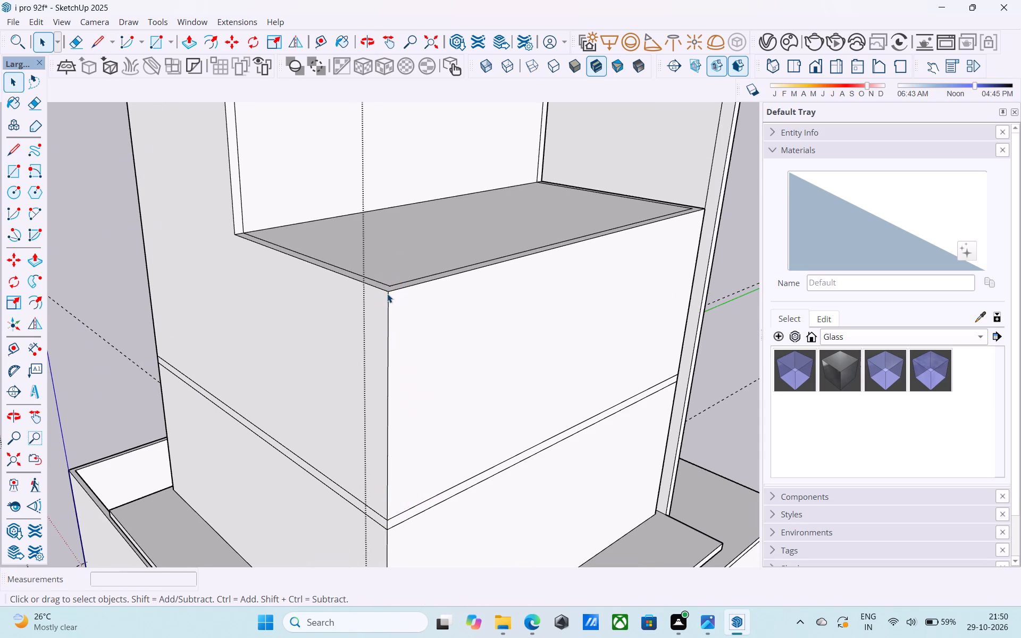
Close the open top of the new storey with a 10' 10 1/2" by 23' rectangle between its opposite inner wall corners.
scroll(387, 293, down, 6)
middle_drag(387, 293, 406, 440)
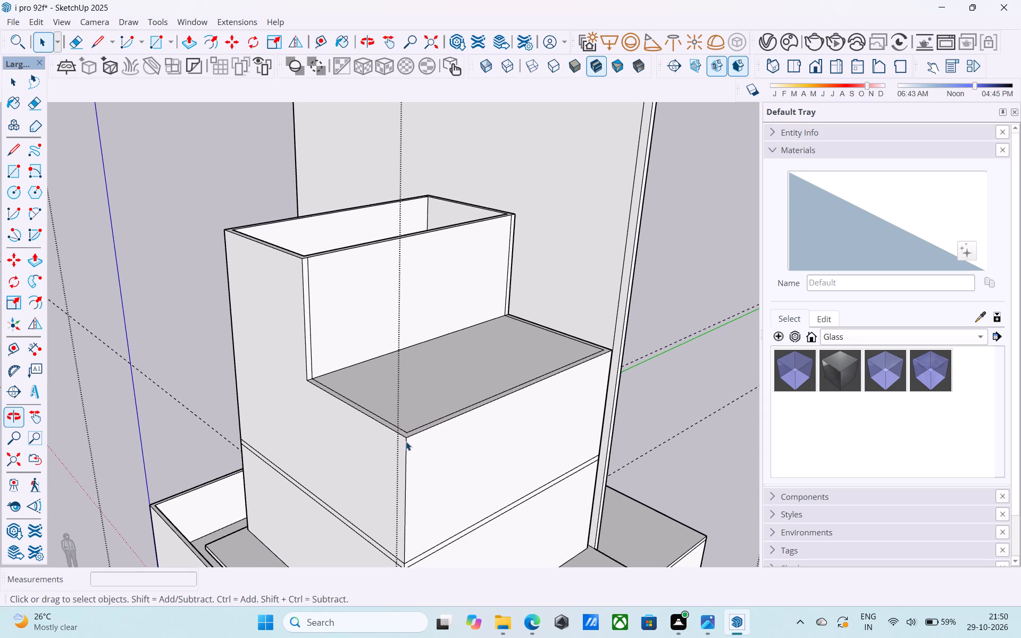
middle_drag(406, 359, 404, 425)
key(r)
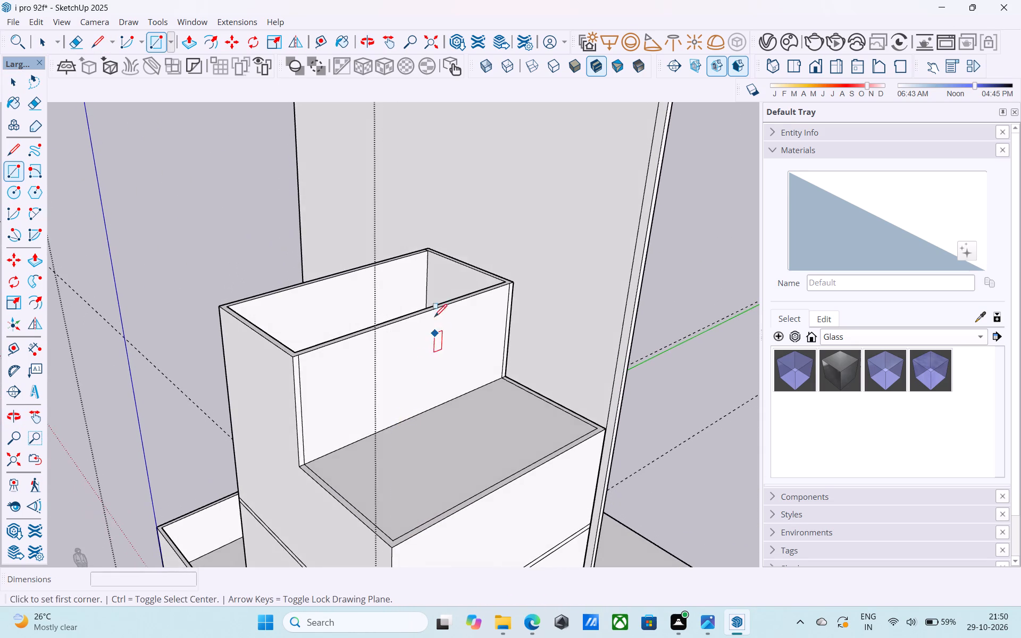
scroll(415, 266, up, 8)
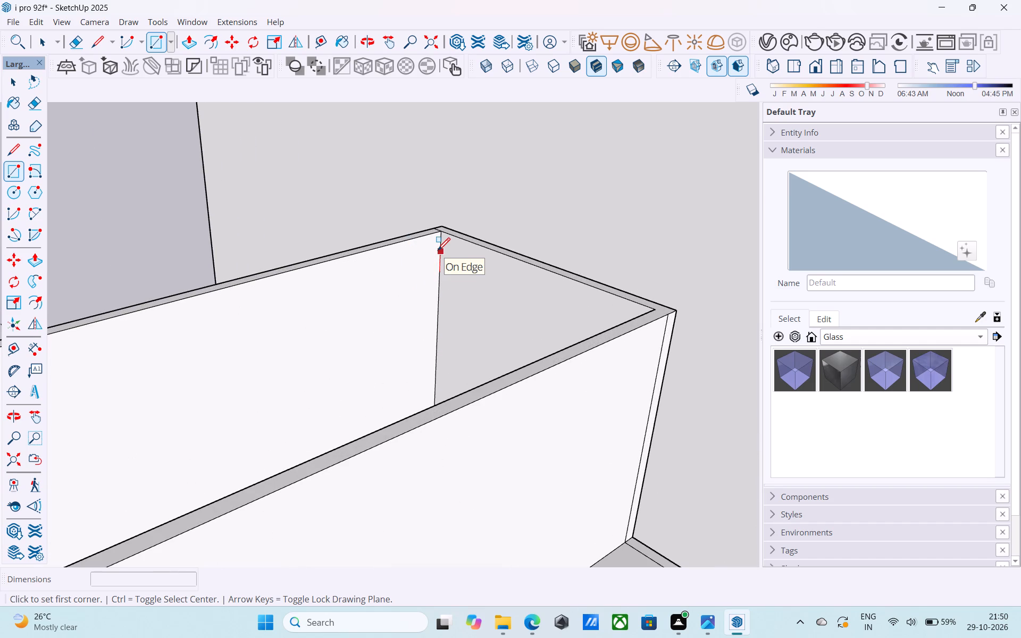
scroll(438, 248, up, 1)
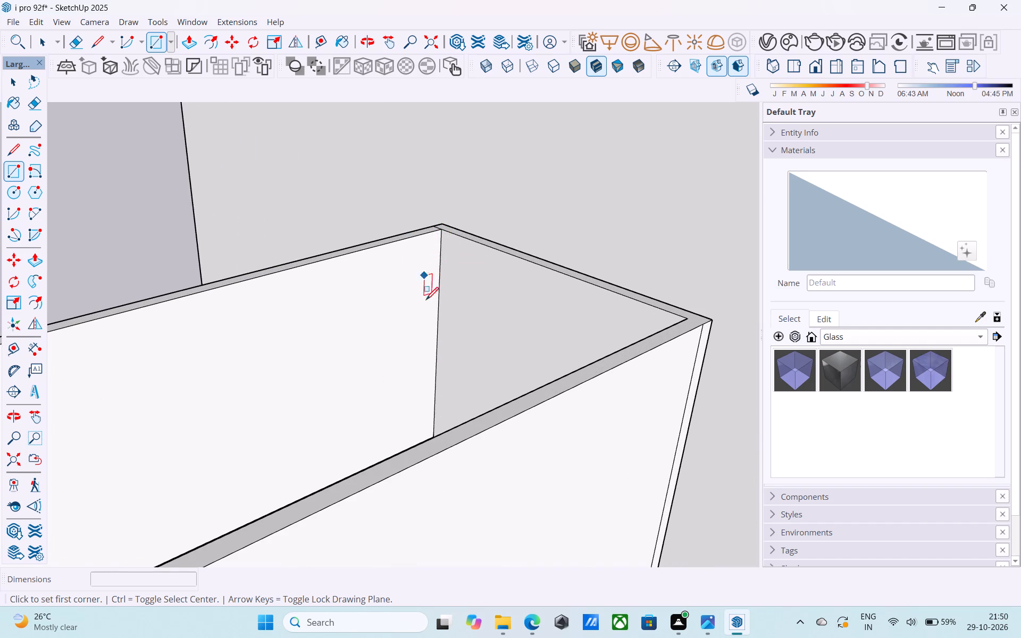
click(441, 233)
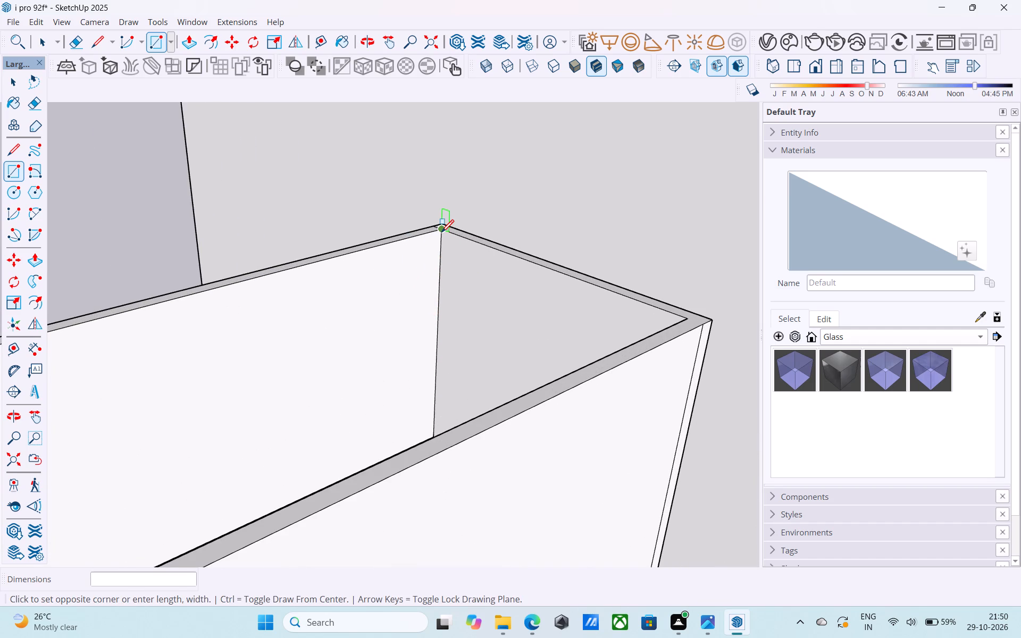
scroll(441, 233, down, 2)
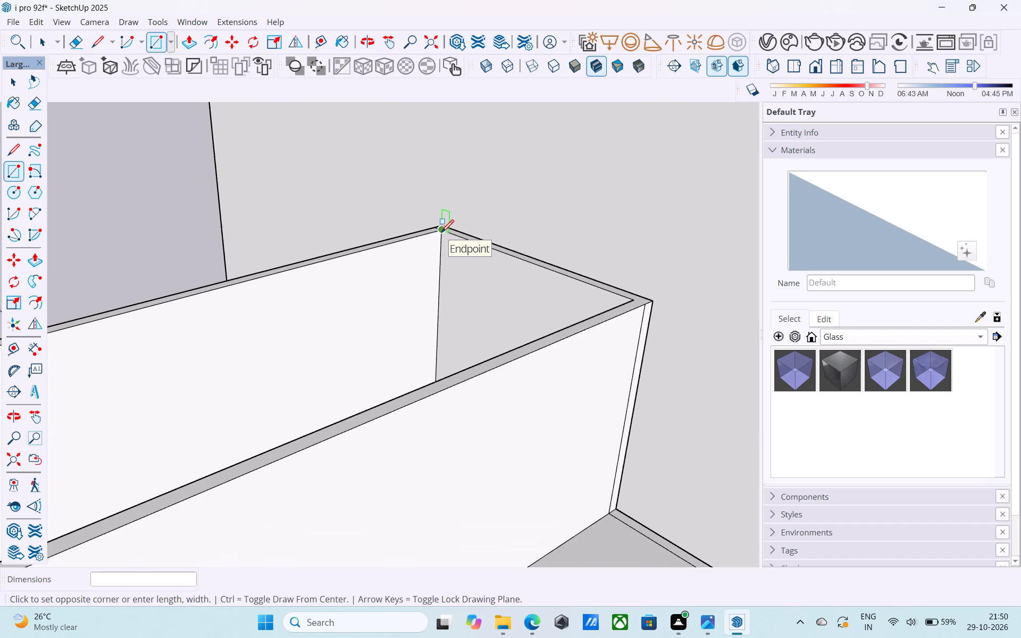
scroll(441, 233, down, 4)
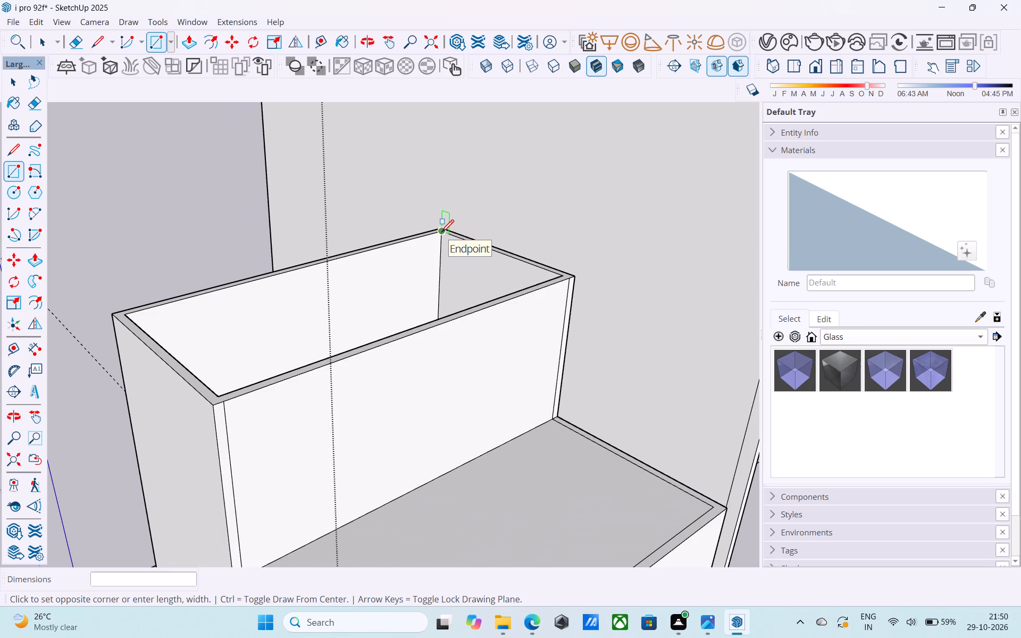
middle_drag(256, 316, 305, 323)
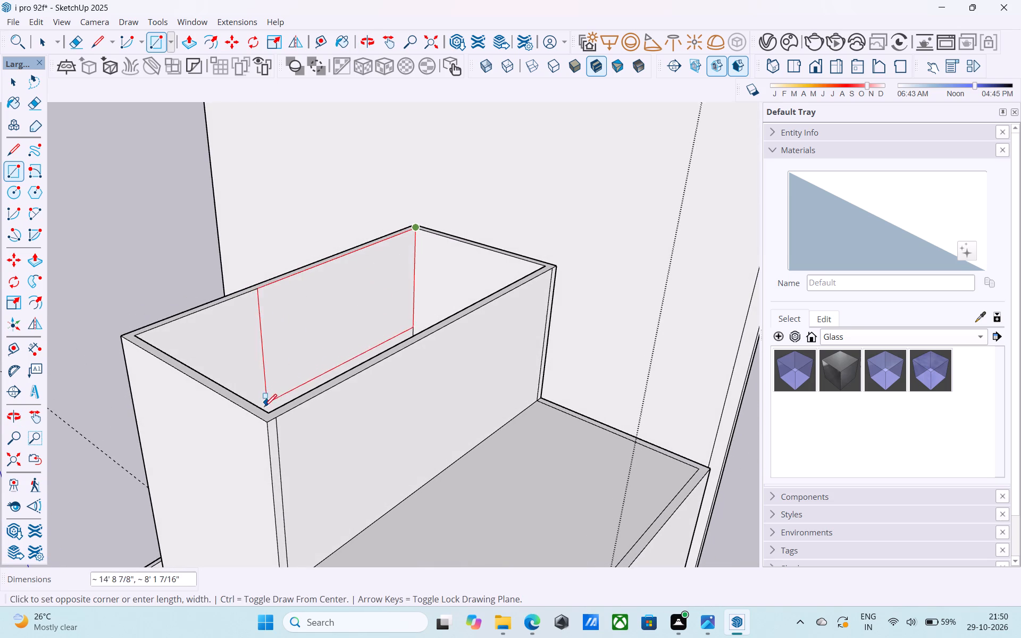
click(270, 413)
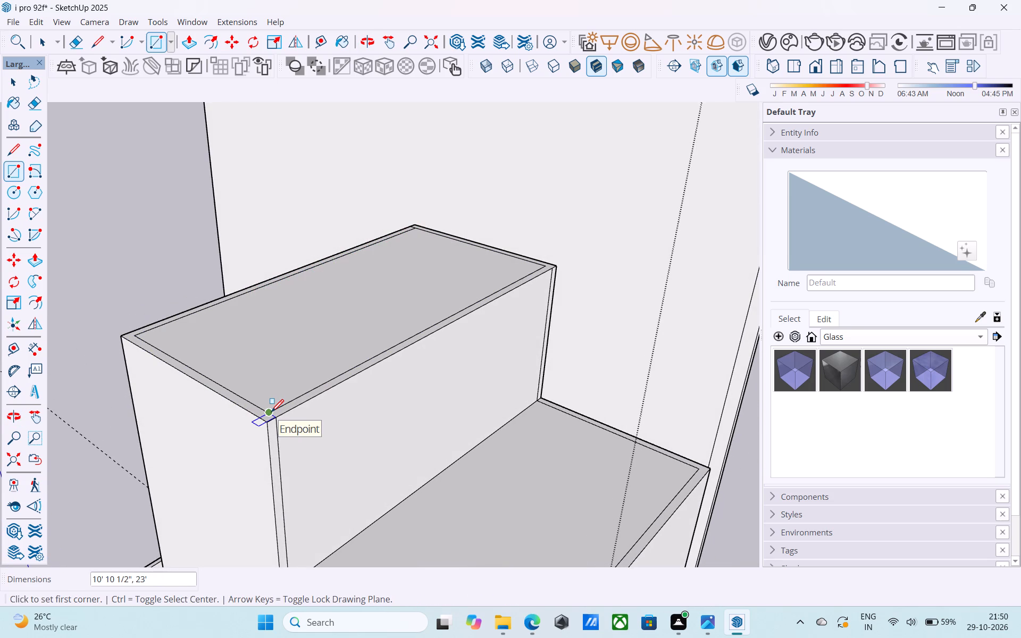
Reverse the new roof face inside the upper storey's wall rim.
key(space)
click(280, 355)
right_click(280, 355)
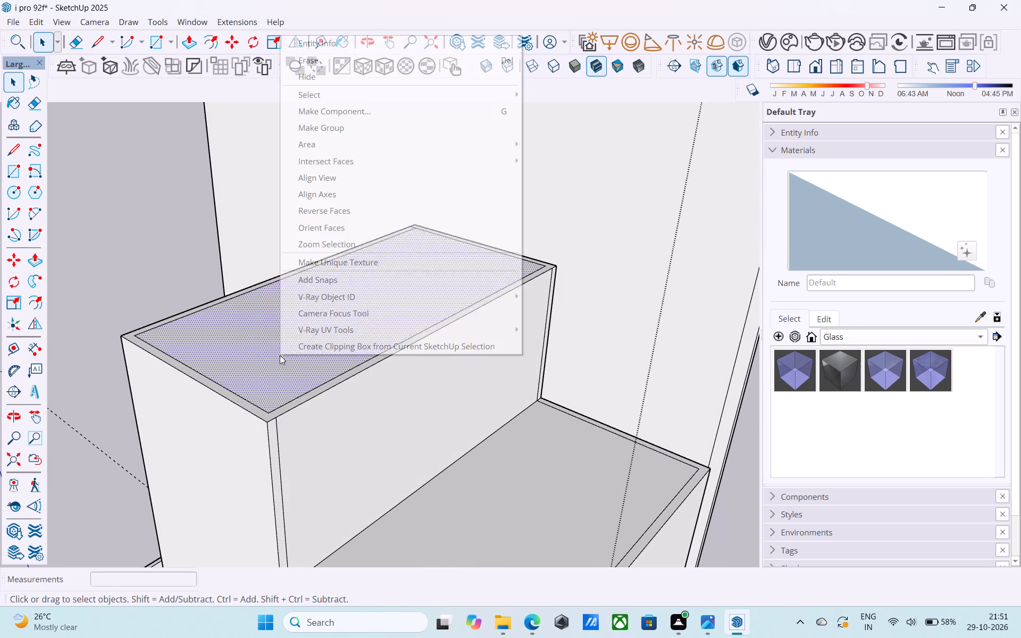
click(321, 216)
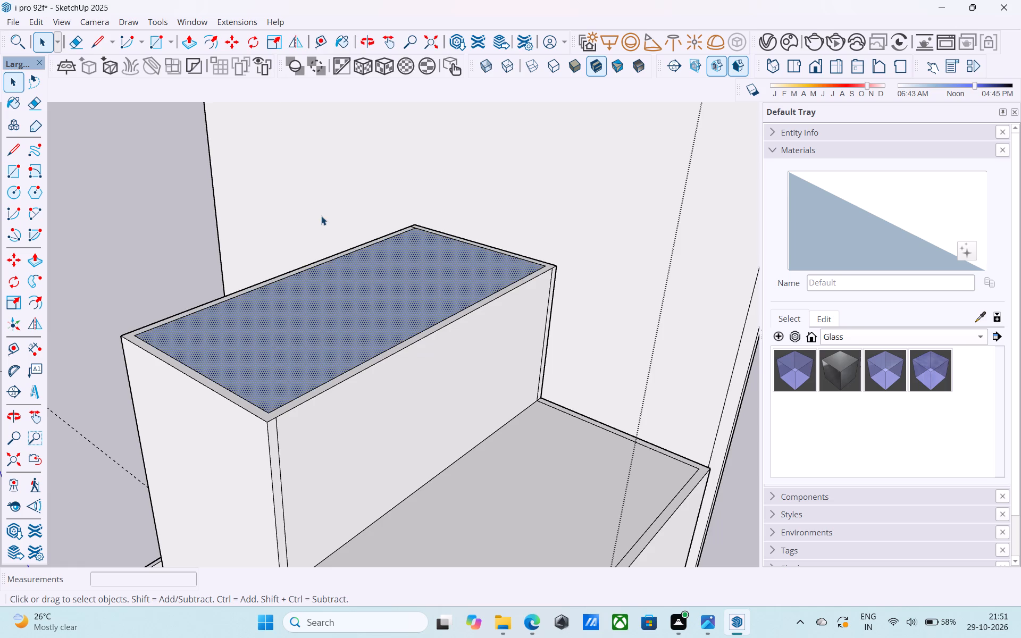
Draw 6" vertical lines up from two diagonally opposite inner roof corners, one at the tall wall and one at the near end.
scroll(321, 216, down, 1)
scroll(297, 333, down, 3)
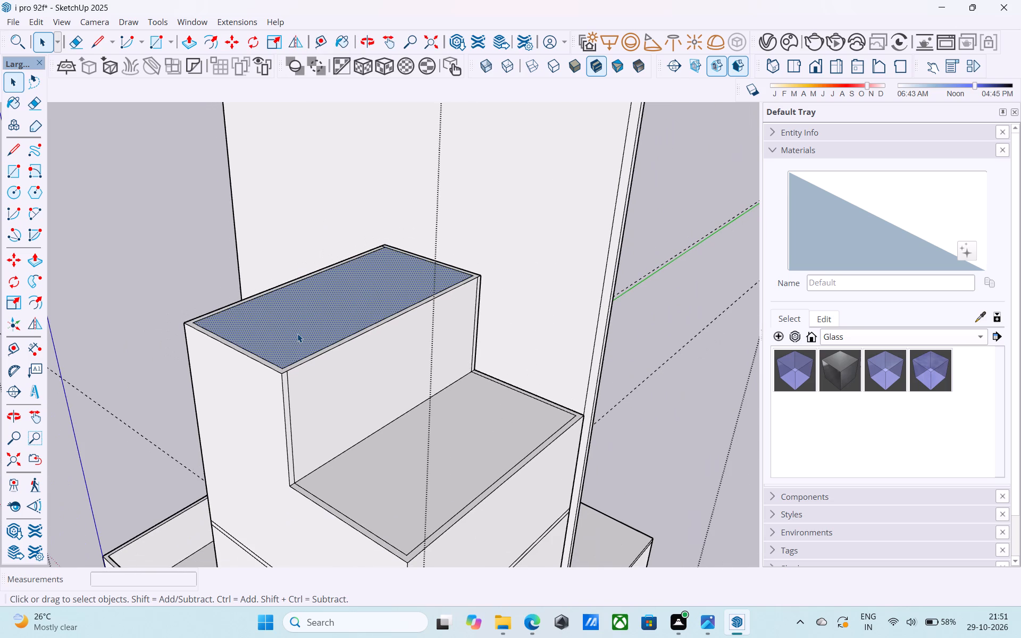
key(l)
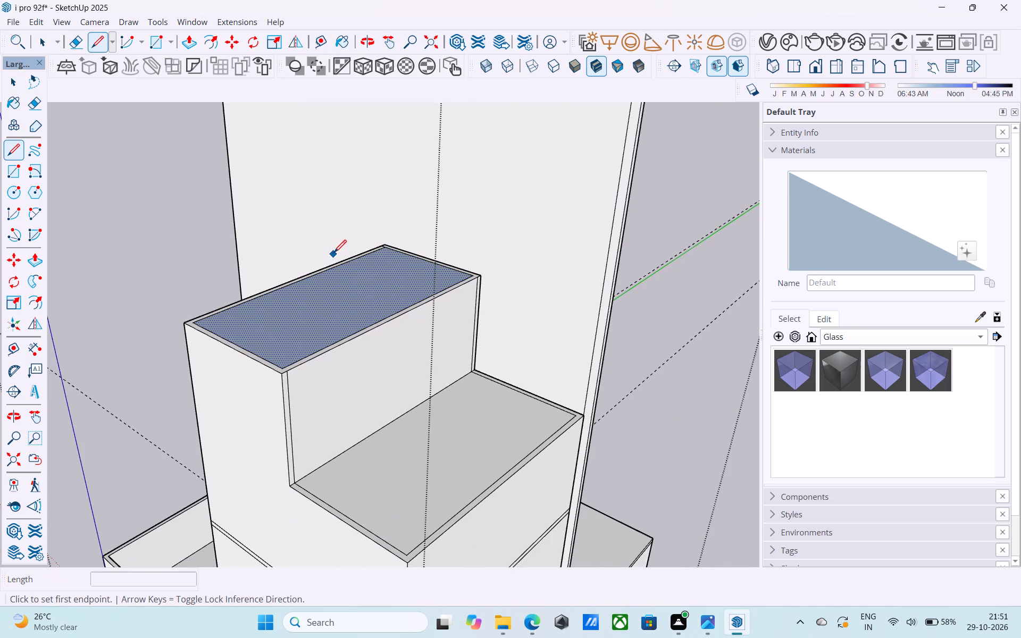
scroll(370, 243, up, 4)
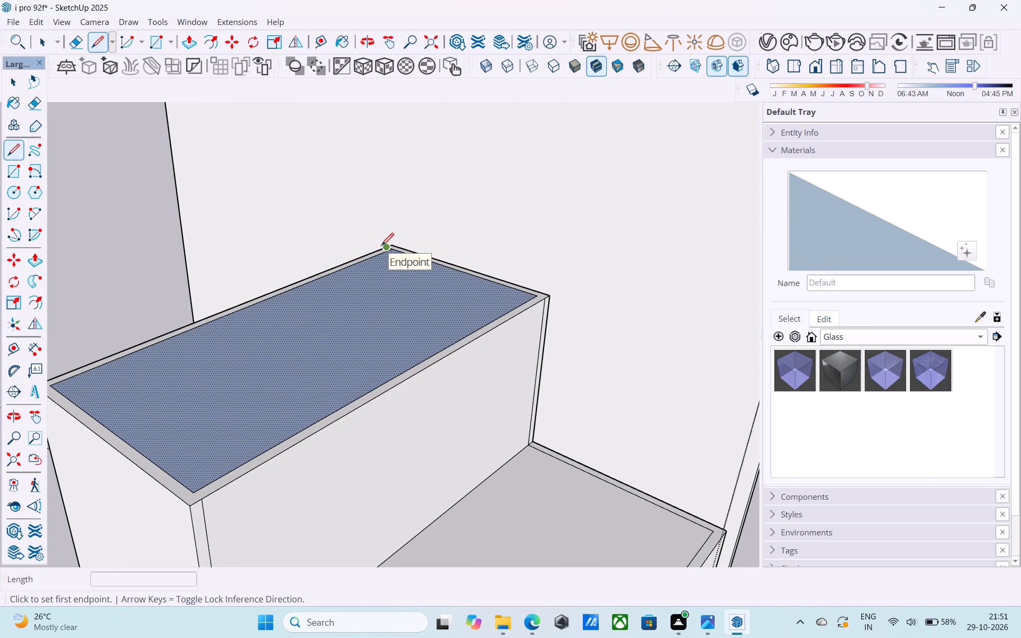
scroll(394, 254, up, 3)
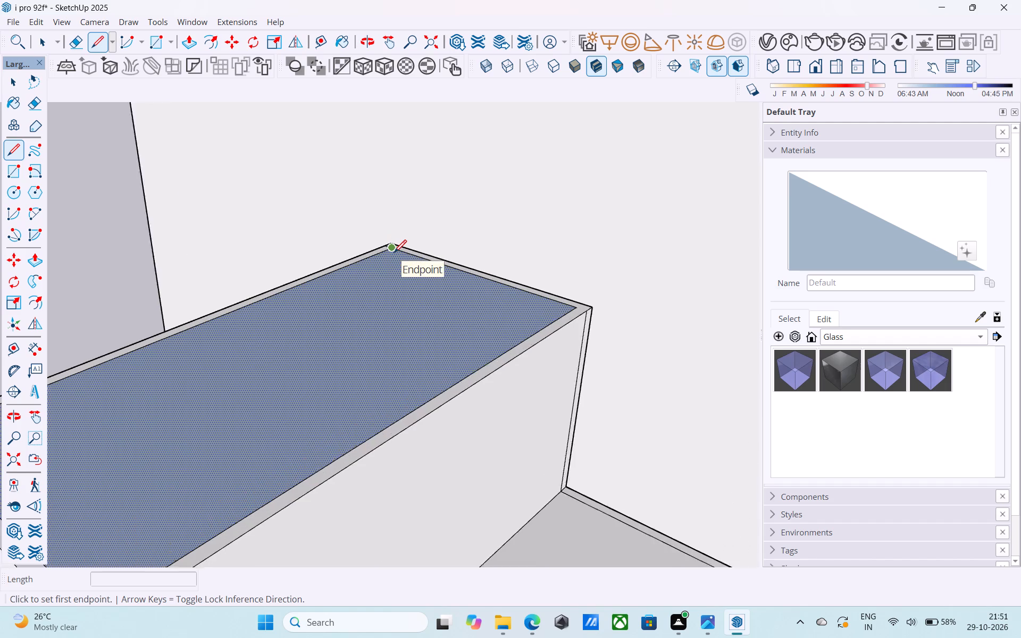
click(394, 247)
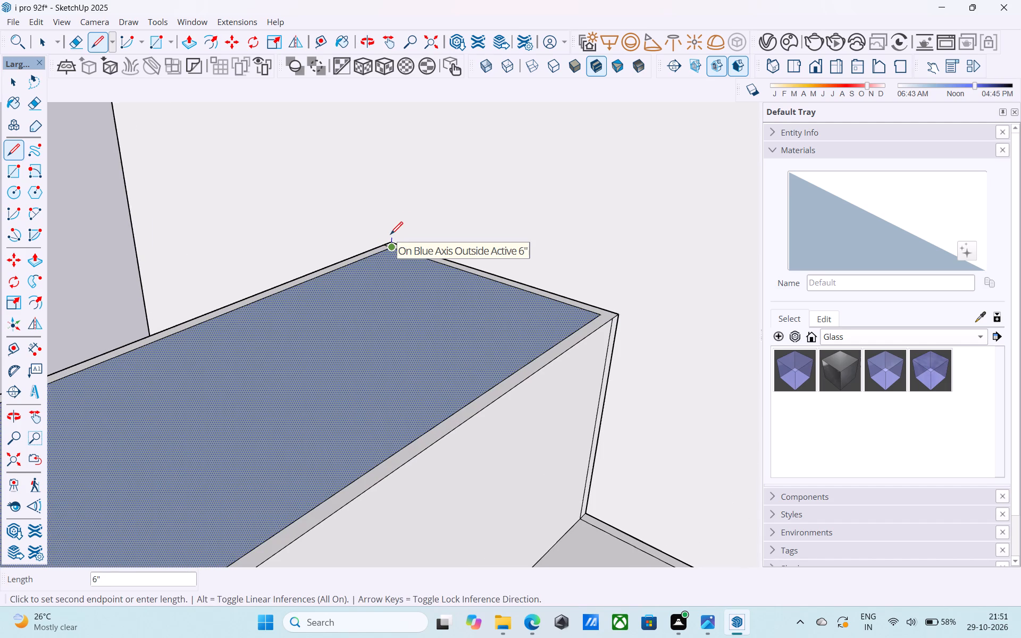
click(390, 236)
key(l)
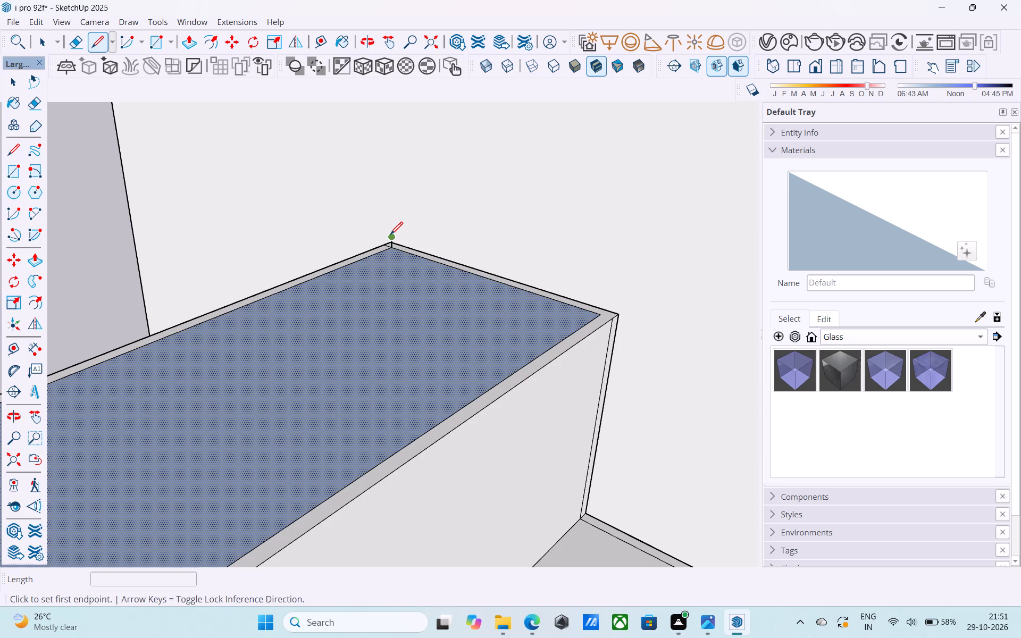
scroll(390, 235, down, 6)
scroll(259, 385, up, 6)
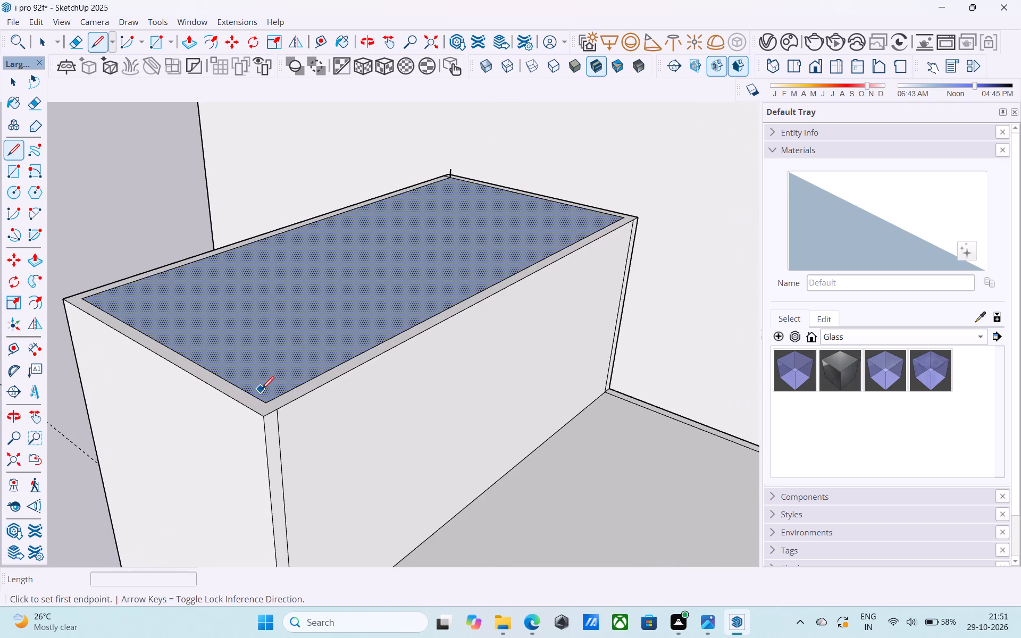
click(266, 398)
click(265, 389)
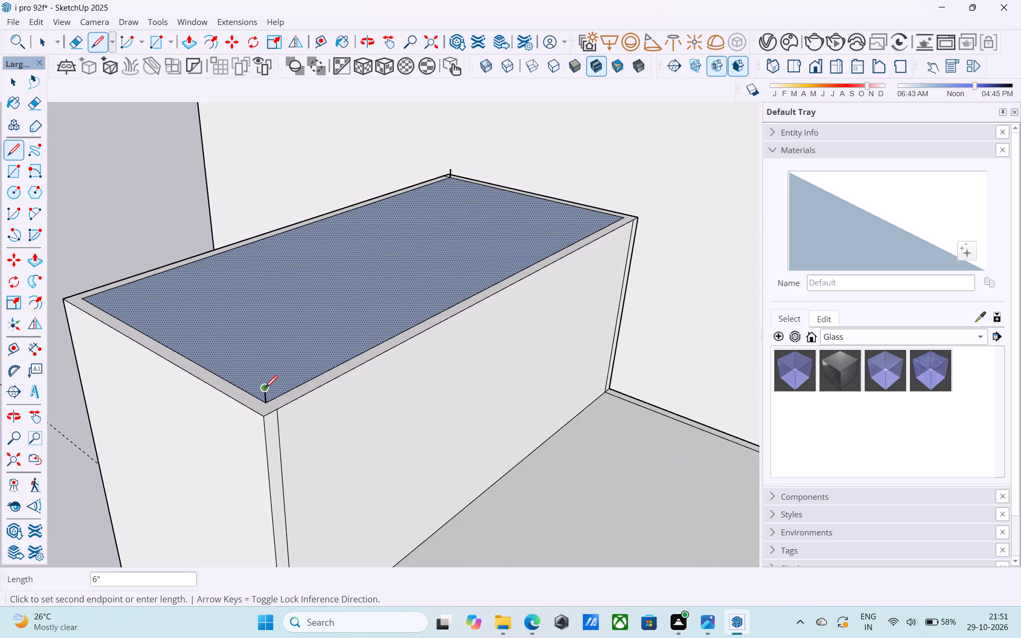
Draw a 10' 10 1/2" by 23' rectangle between the tops of the two vertical lines, parallel above the roof face.
key(r)
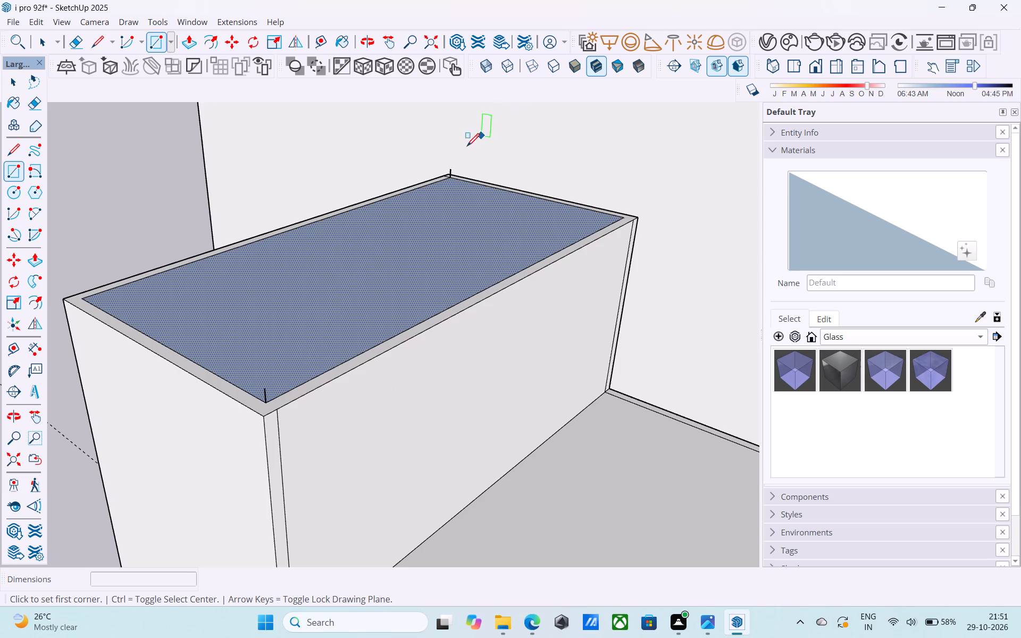
scroll(451, 161, up, 4)
click(455, 172)
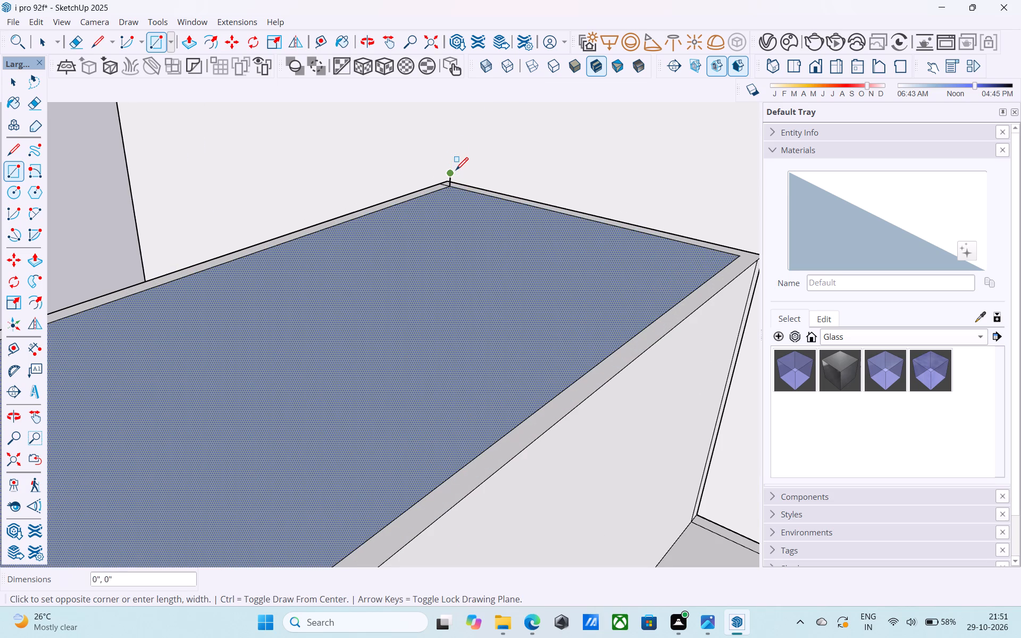
scroll(456, 171, down, 7)
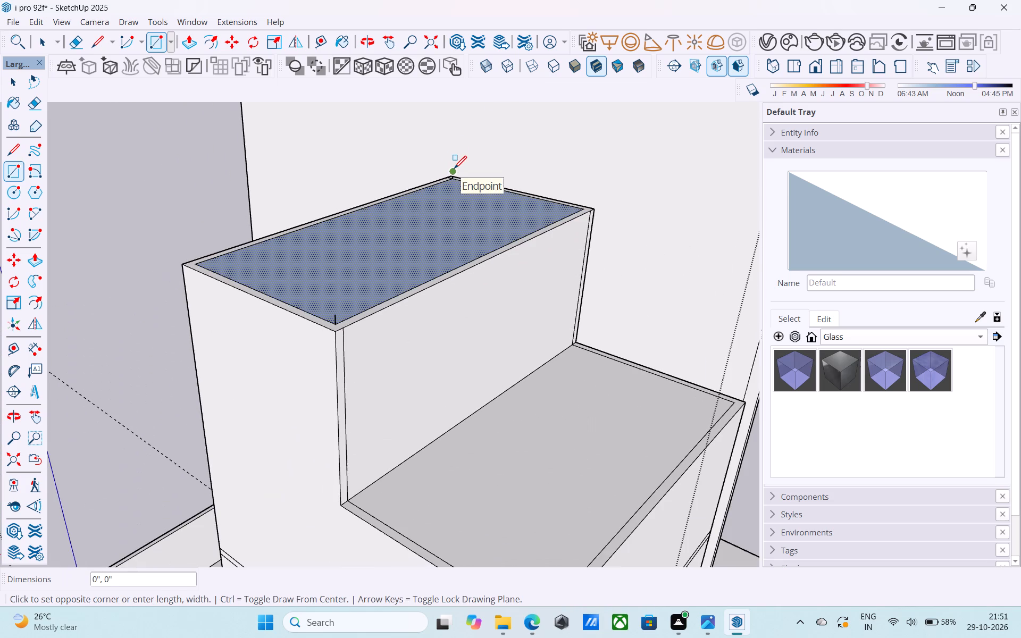
scroll(454, 170, down, 1)
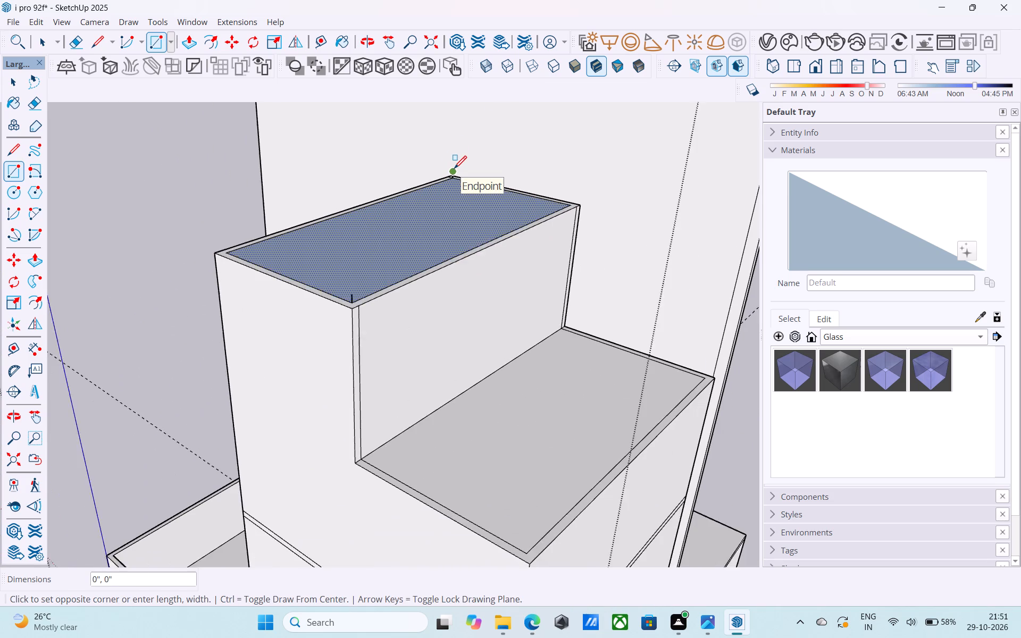
scroll(454, 170, down, 1)
click(364, 276)
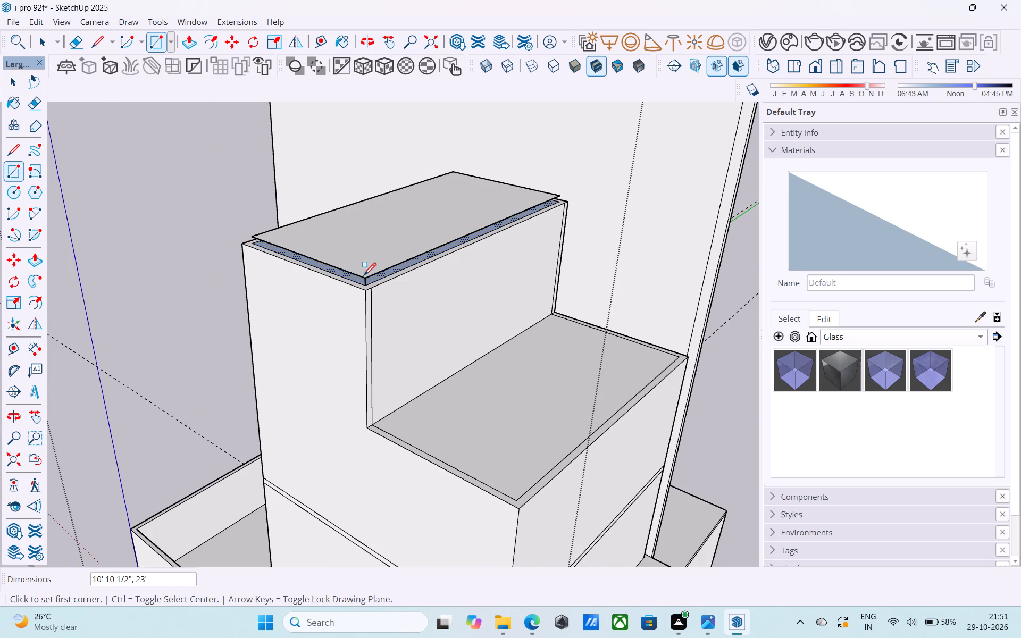
Draw a 6" vertical line joining the roof face to the raised rectangle at the near outer corner.
key(l)
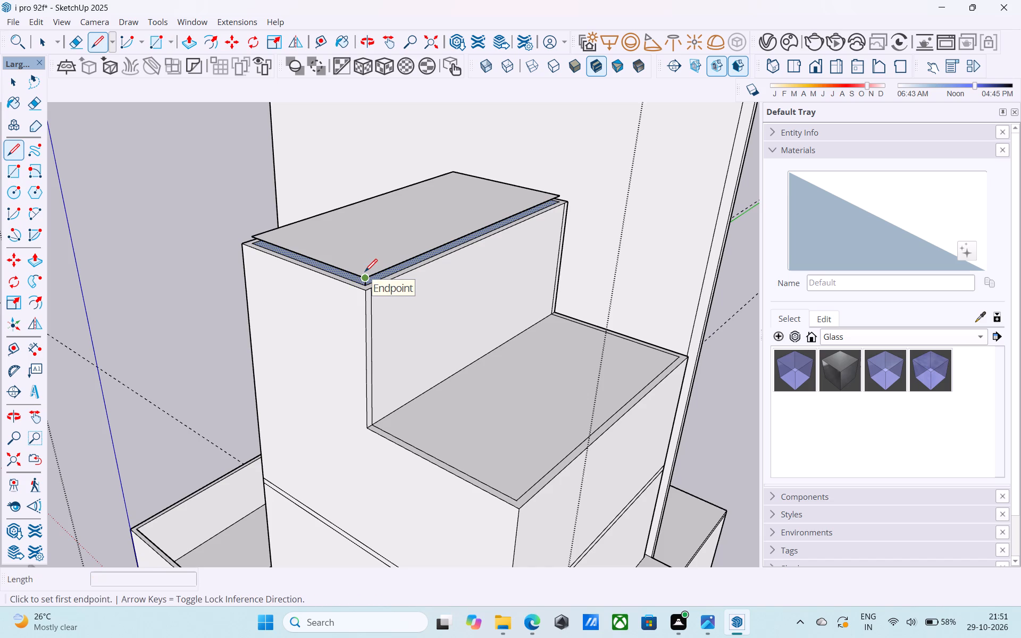
scroll(365, 273, down, 5)
middle_drag(365, 273, 493, 284)
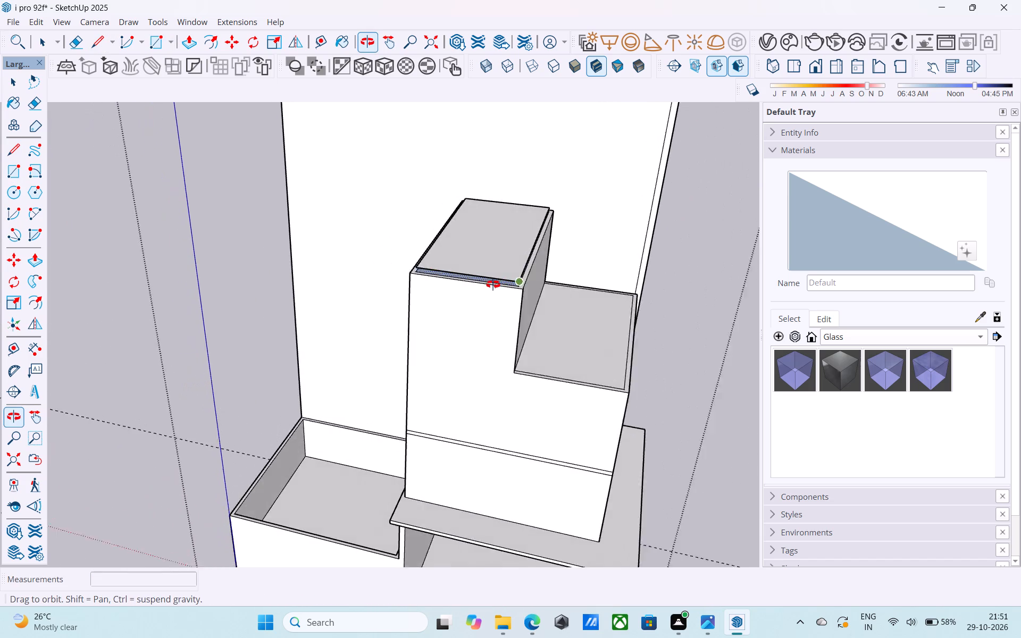
middle_drag(493, 284, 615, 289)
scroll(542, 261, up, 11)
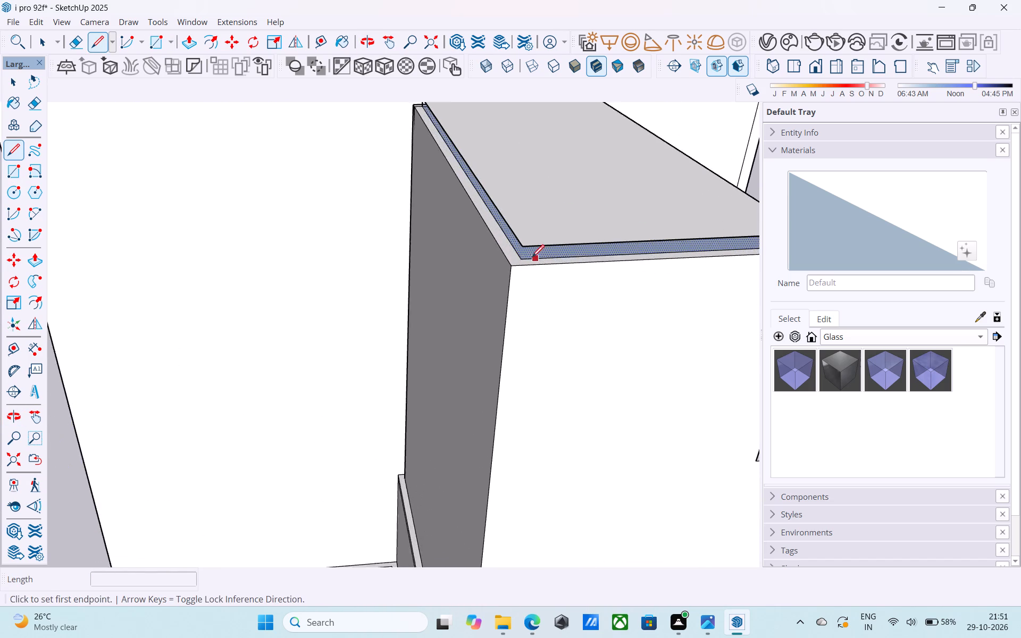
scroll(532, 258, up, 7)
click(519, 261)
click(519, 237)
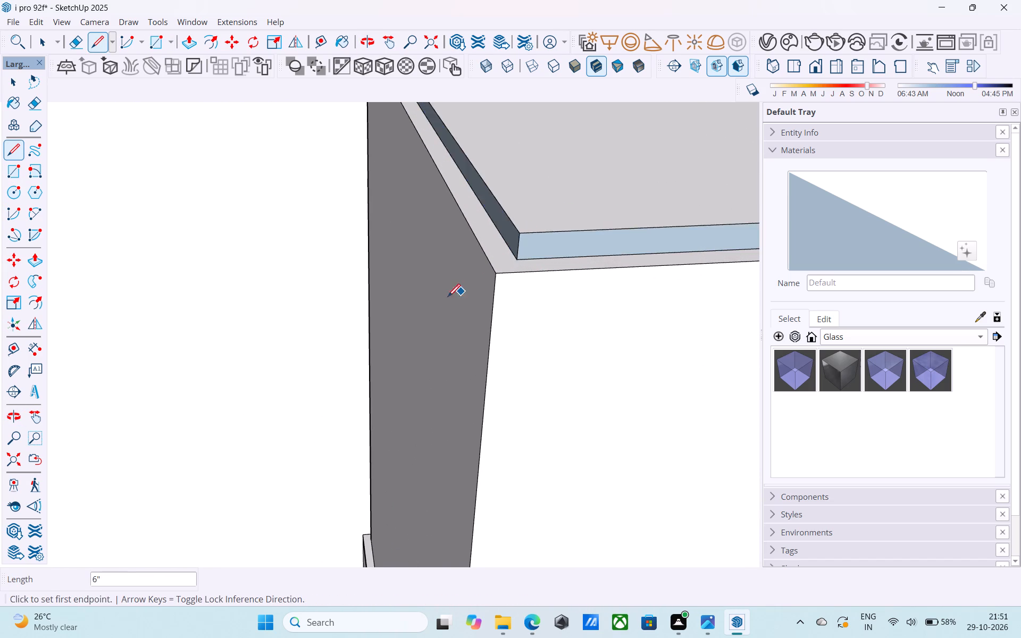
Draw a vertical line between the roof face and the raised rectangle at the terrace-side corner by the tall wall.
scroll(443, 303, down, 10)
middle_drag(539, 315, 239, 296)
scroll(239, 295, down, 6)
middle_drag(399, 292, 346, 279)
scroll(482, 291, up, 6)
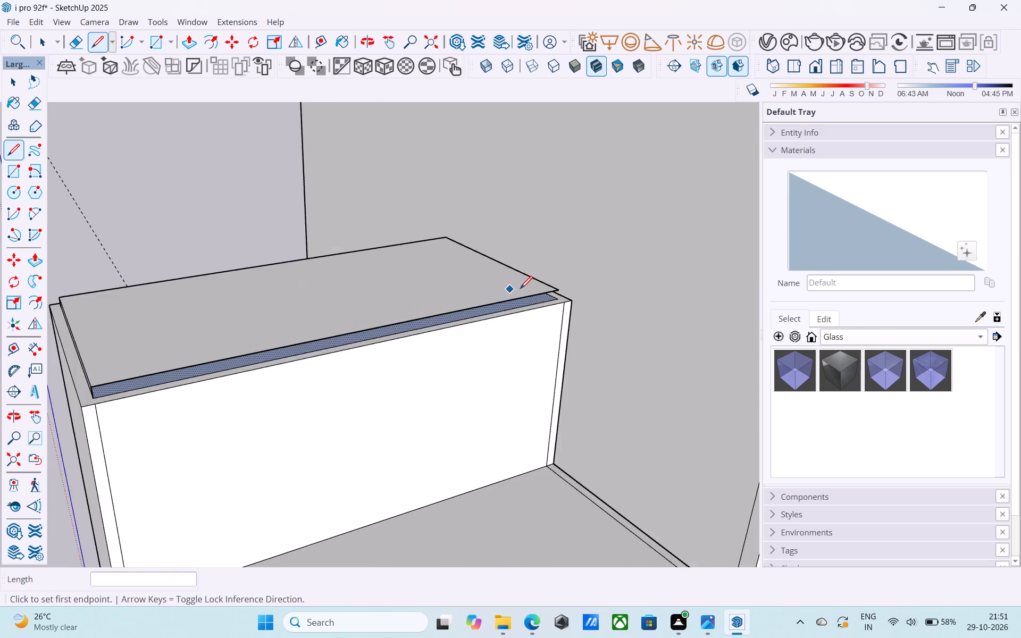
scroll(520, 290, up, 16)
click(580, 314)
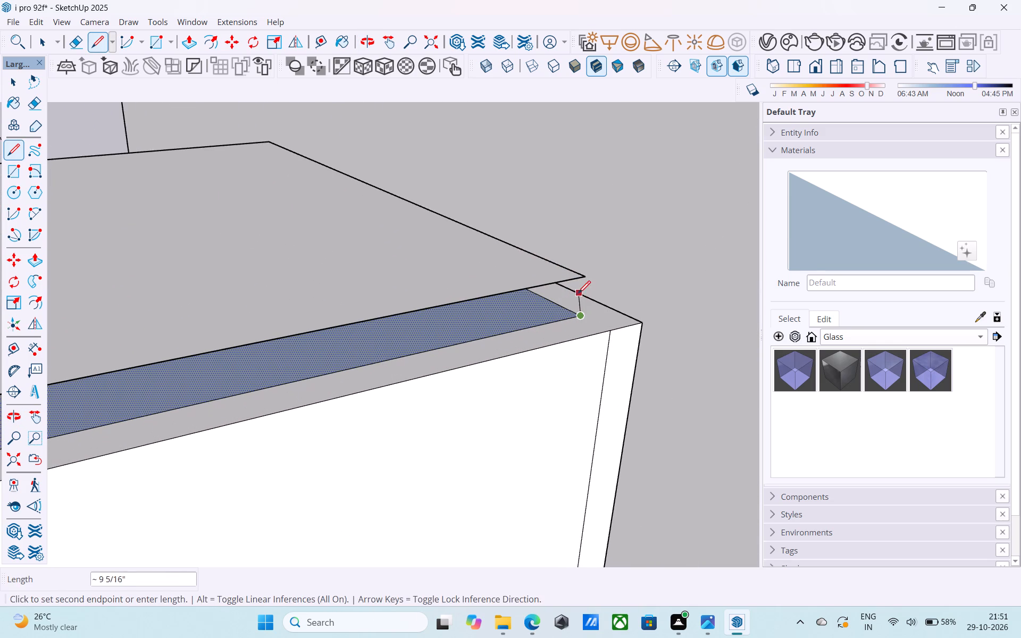
click(583, 280)
Reverse the roof slab's long side face that overlooks the lower terrace.
key(space)
click(558, 298)
right_click(558, 298)
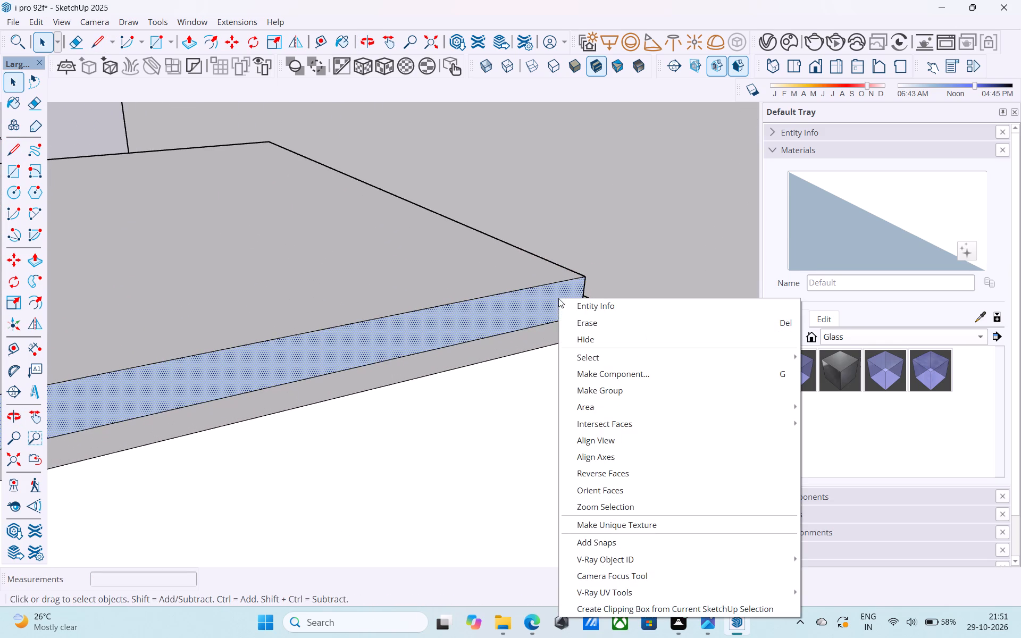
click(600, 475)
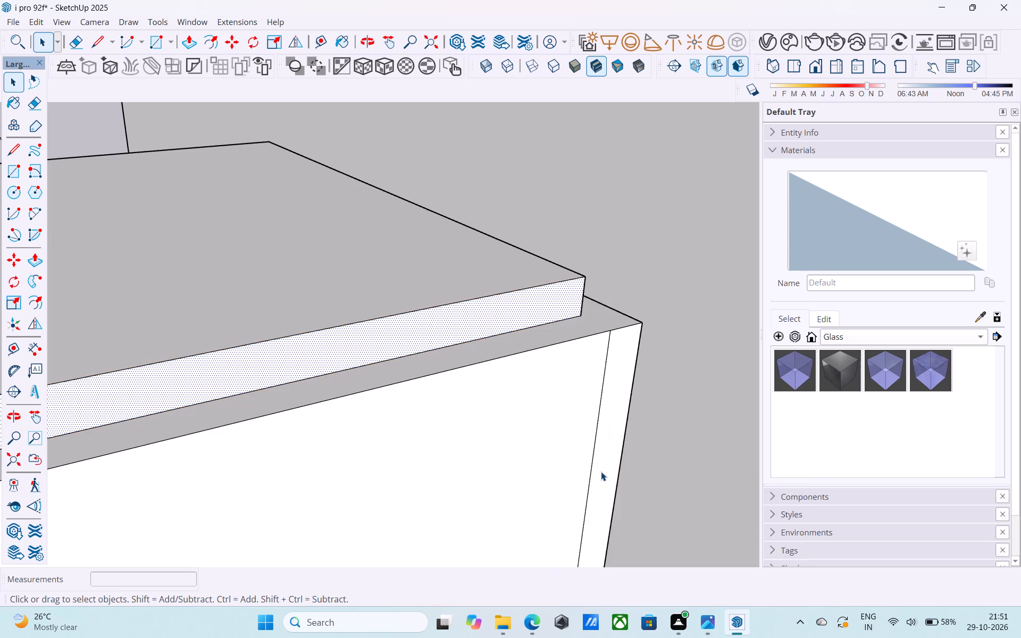
Reverse the roof slab's near end face and its long side face away from the terrace.
scroll(602, 470, down, 12)
scroll(605, 421, down, 3)
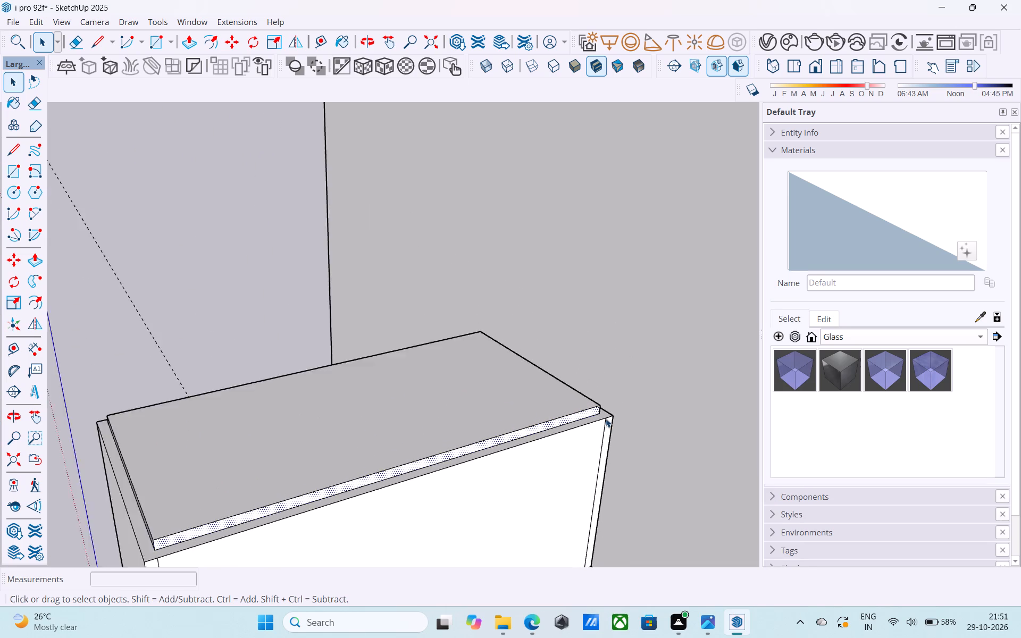
scroll(606, 418, down, 9)
middle_drag(539, 387, 811, 360)
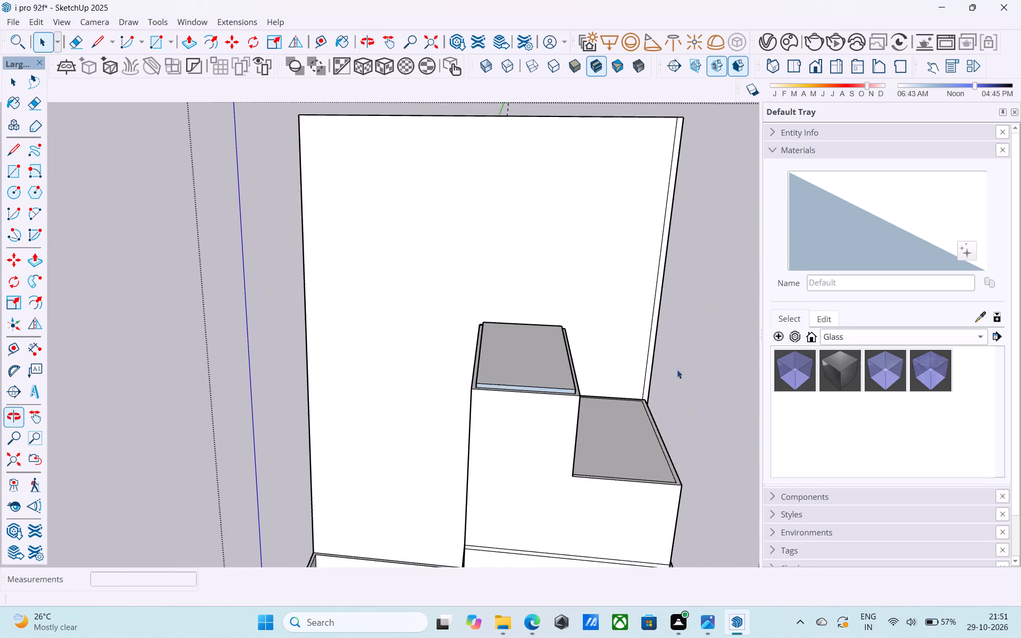
scroll(557, 367, up, 6)
middle_drag(457, 393, 548, 393)
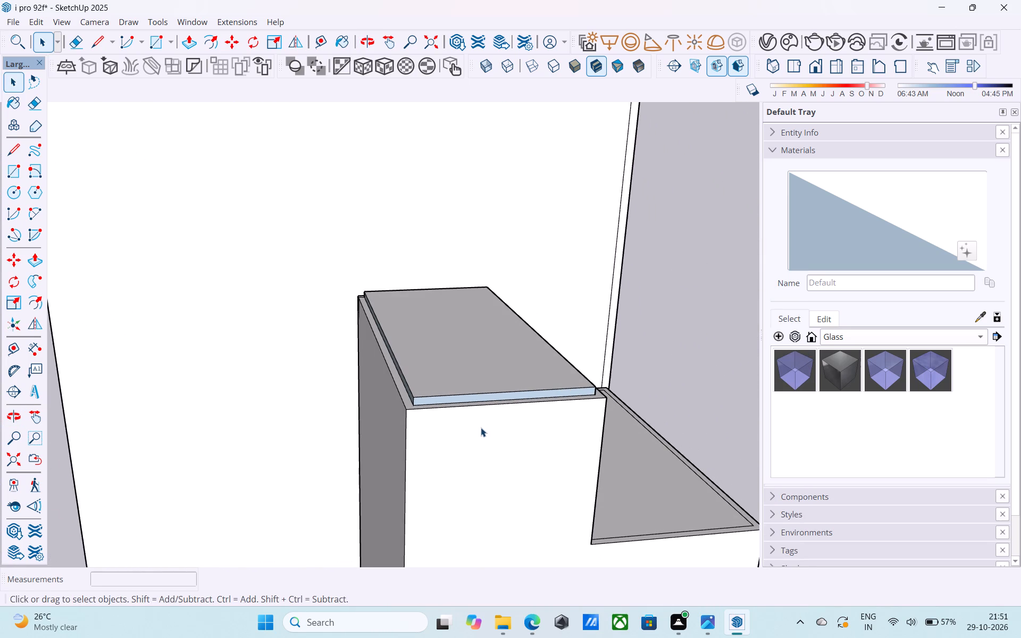
scroll(382, 409, up, 1)
middle_drag(382, 408, 473, 409)
scroll(473, 409, up, 14)
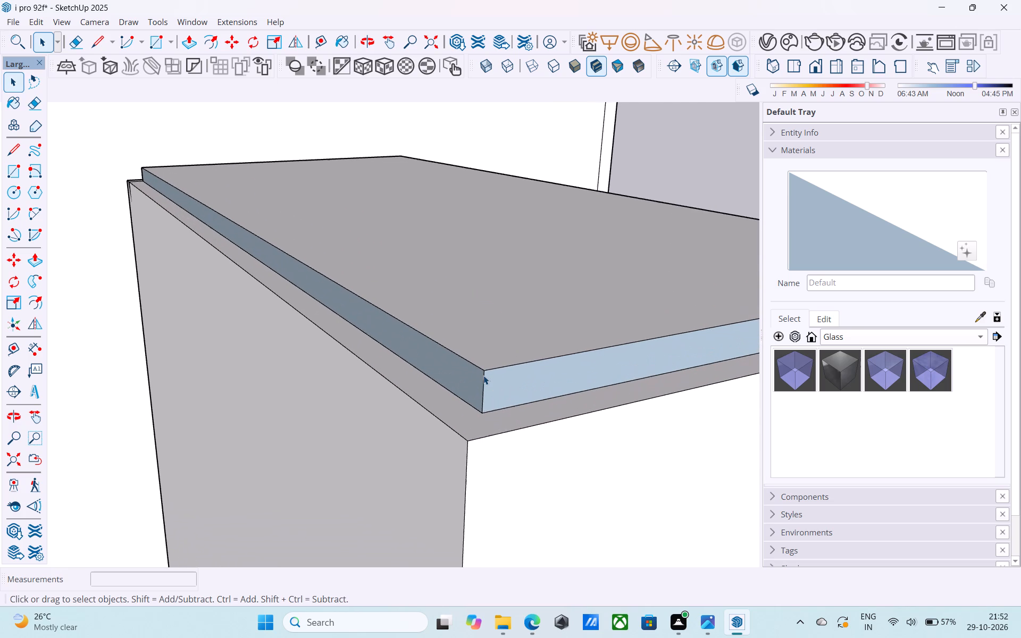
scroll(483, 375, up, 2)
click(492, 393)
right_click(492, 393)
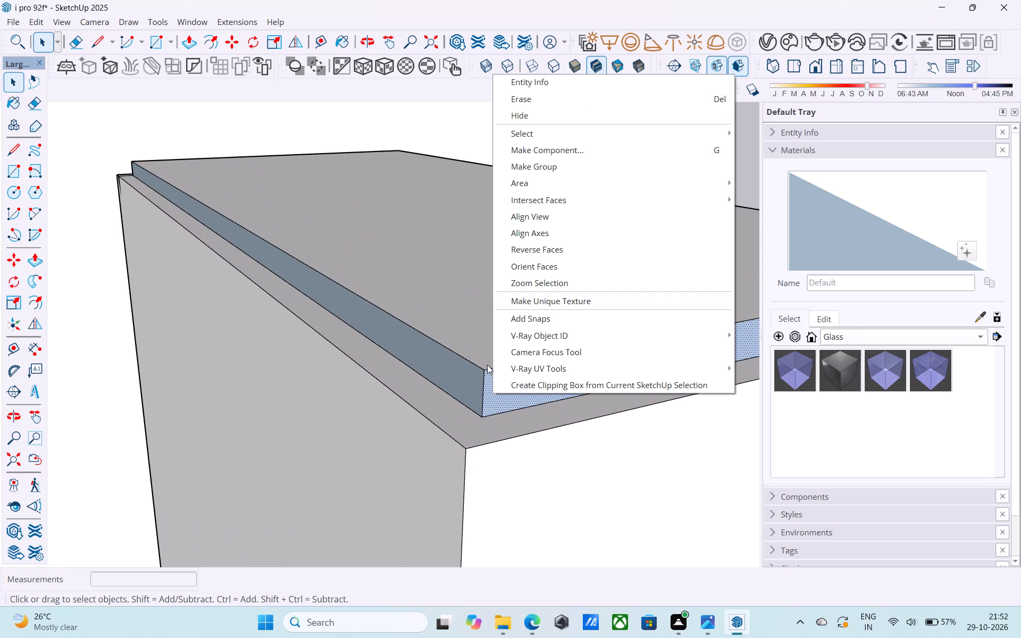
click(541, 251)
click(470, 379)
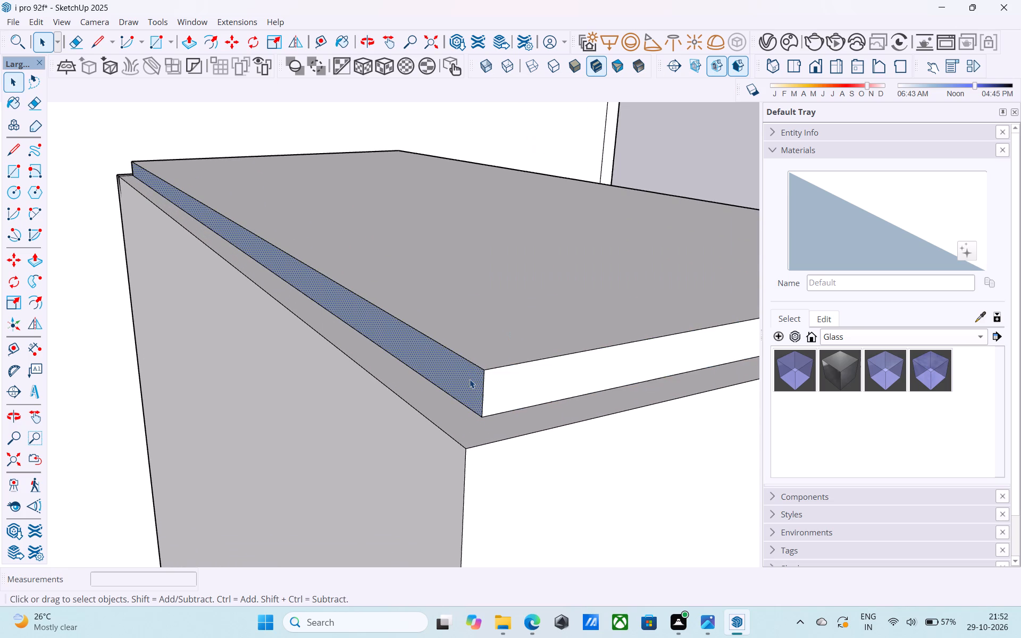
right_click(468, 379)
click(515, 240)
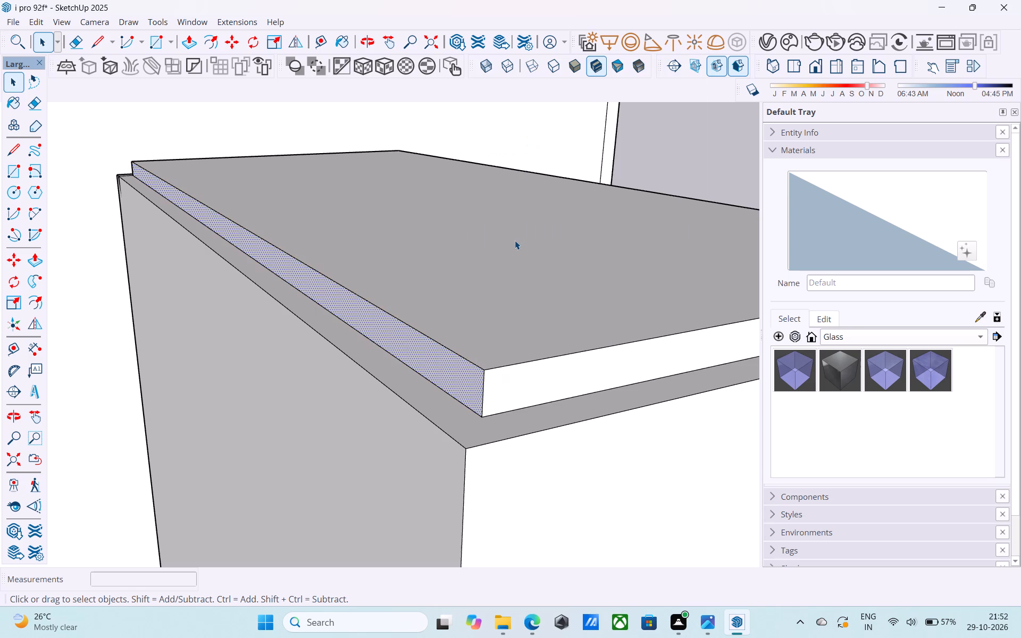
Draw lines along the upper storey's base from the terrace corner, 11' 10 1/2" across the near wall and 24' along the outer side wall.
scroll(515, 240, down, 6)
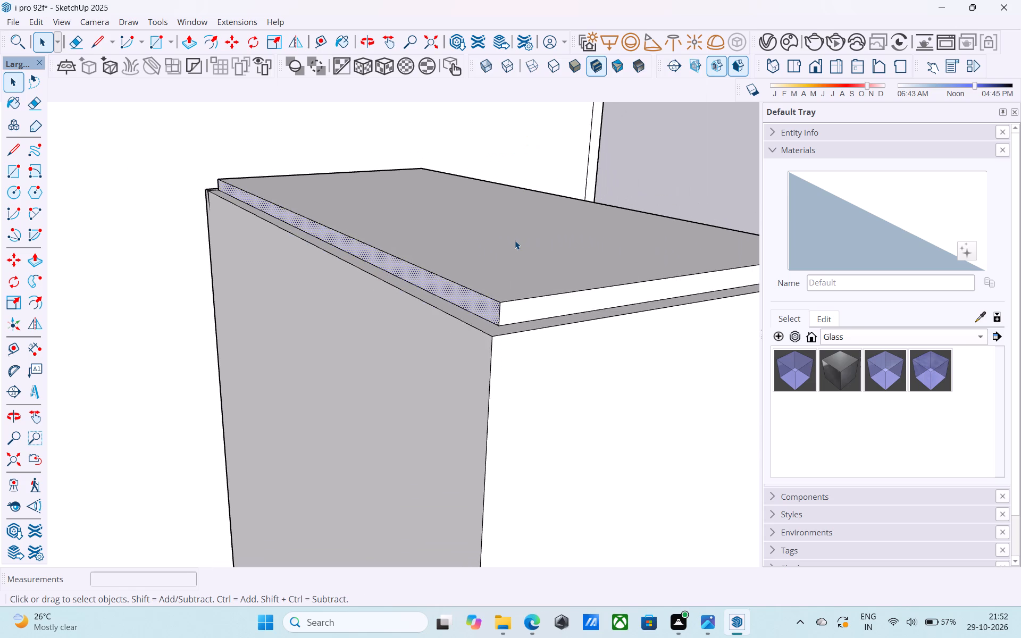
scroll(515, 240, down, 4)
middle_drag(514, 246, 213, 251)
scroll(227, 248, down, 3)
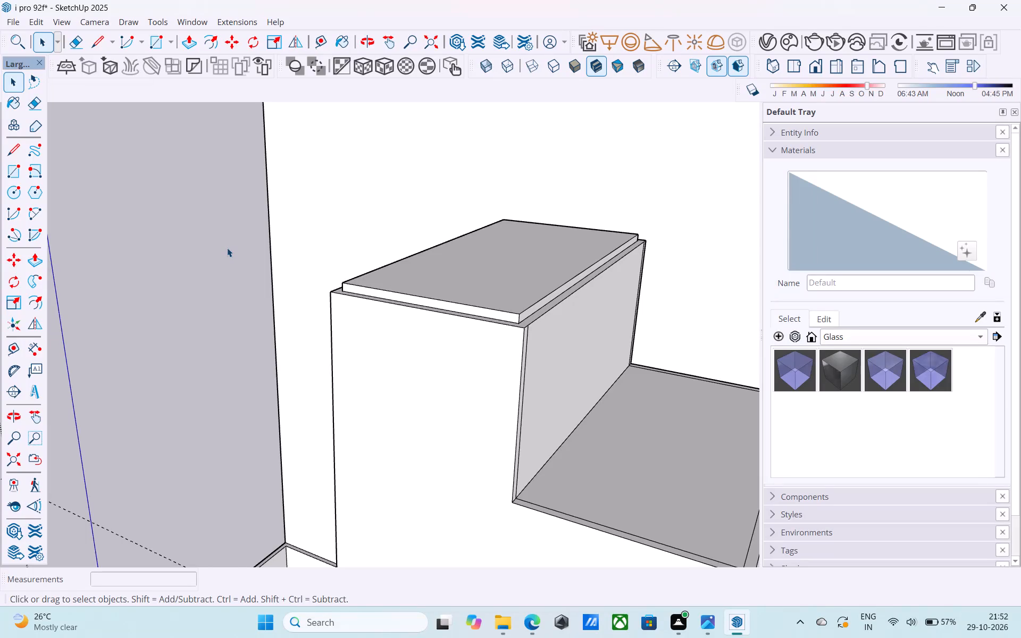
scroll(227, 248, down, 10)
key(space)
middle_drag(299, 290, 372, 288)
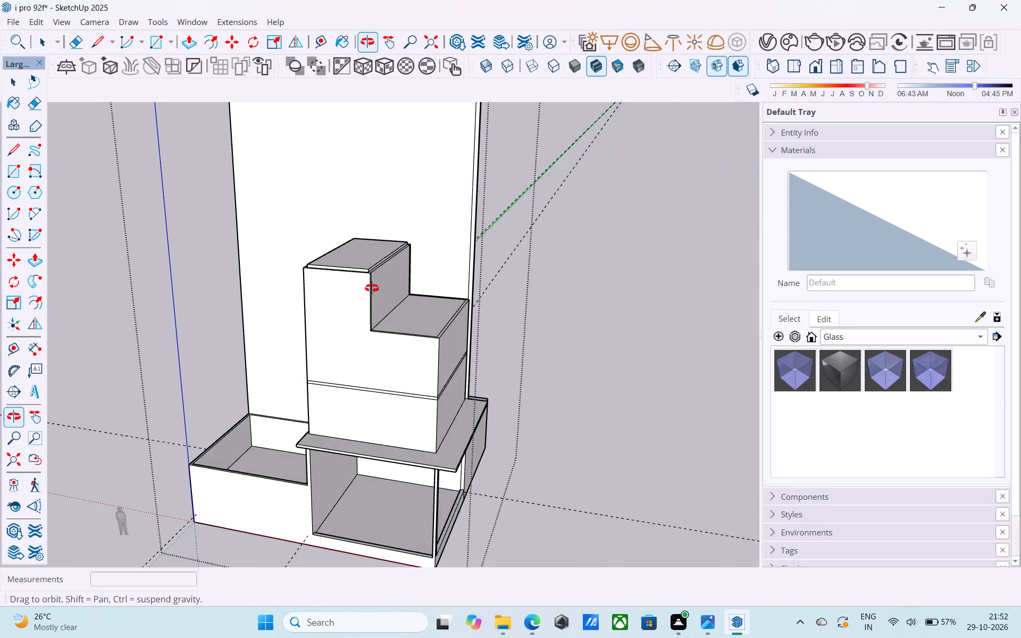
middle_drag(372, 288, 372, 289)
scroll(373, 305, up, 7)
key(l)
scroll(361, 342, up, 9)
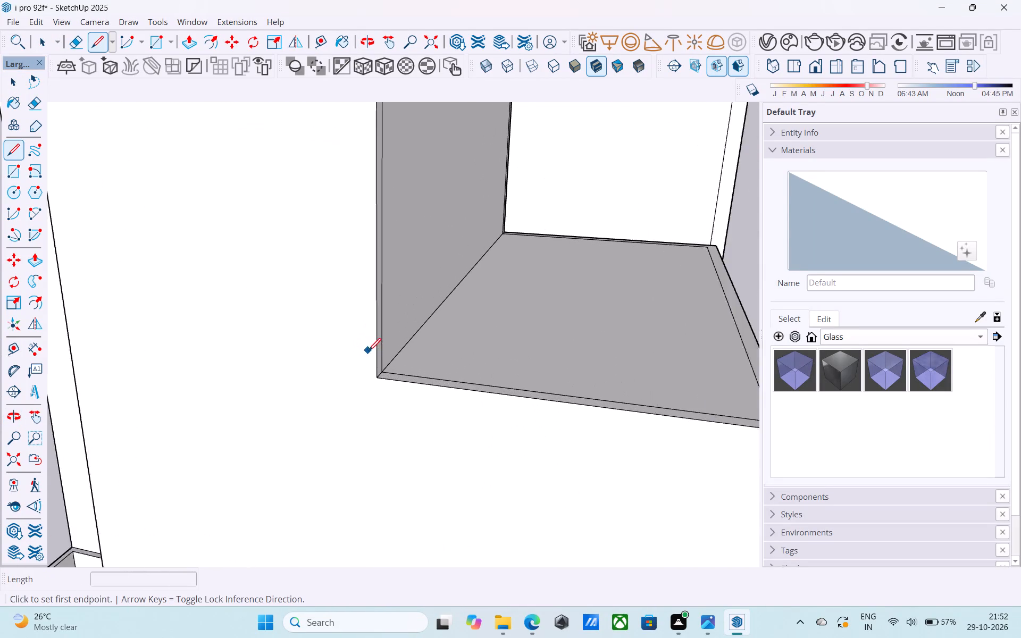
scroll(369, 352, up, 1)
click(381, 382)
scroll(292, 358, down, 4)
middle_drag(271, 357, 543, 347)
scroll(546, 342, down, 2)
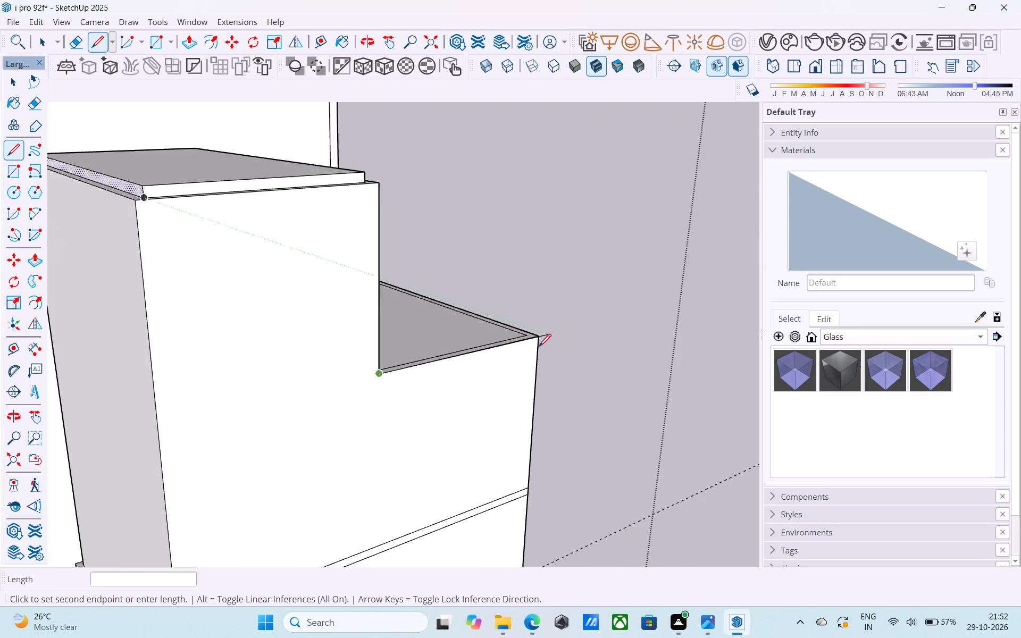
scroll(539, 348, down, 4)
scroll(325, 406, up, 3)
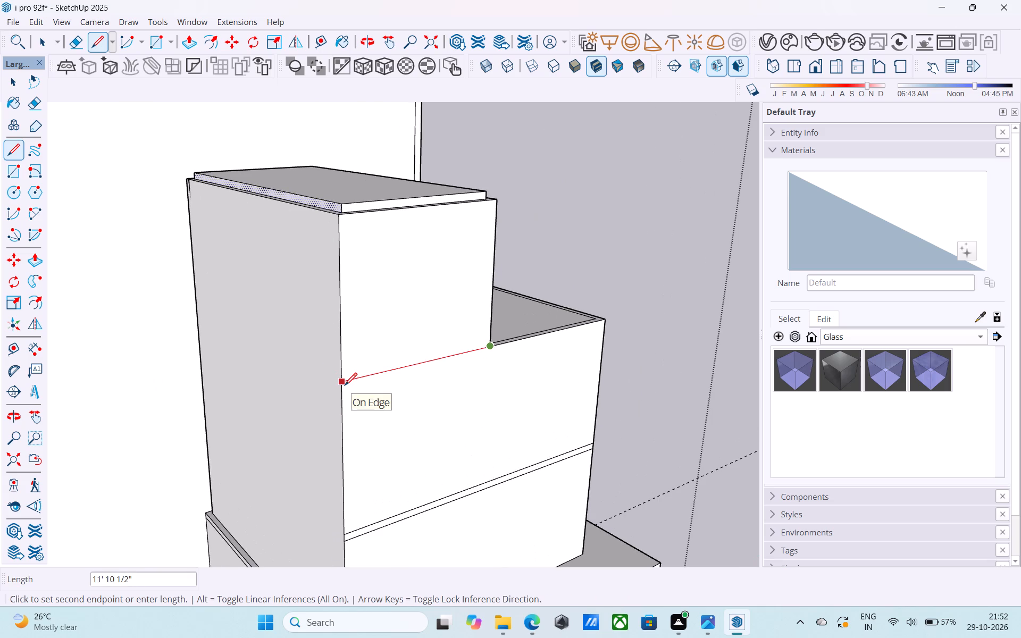
click(345, 387)
click(342, 384)
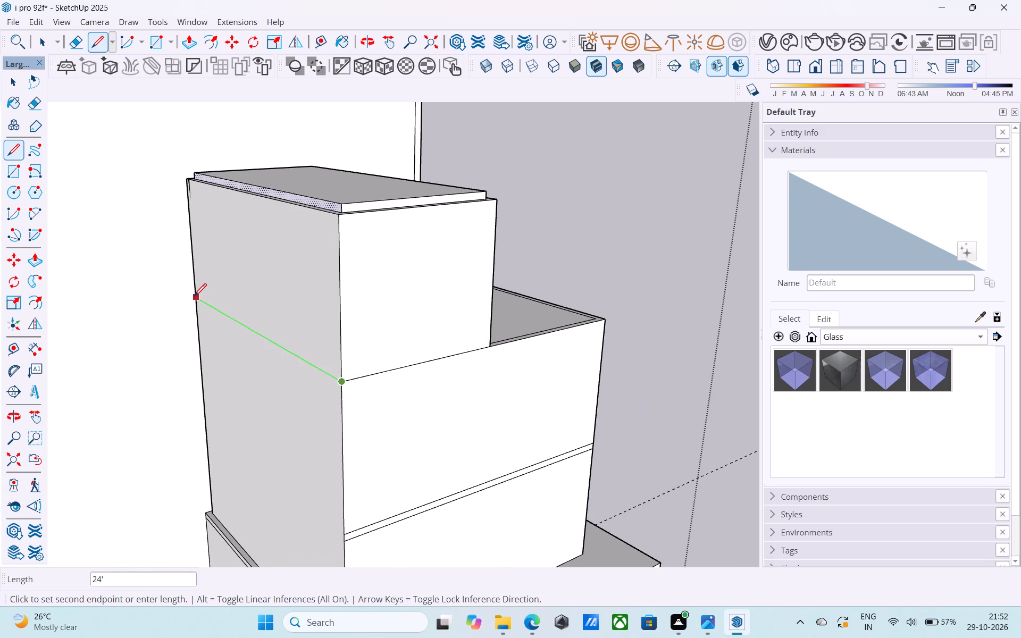
click(194, 296)
key(space)
Push/Pull the upper storey's narrow end face 6" across the gap to the tall wall.
middle_drag(195, 296, 275, 311)
middle_drag(319, 269, 332, 296)
scroll(367, 281, up, 14)
middle_drag(385, 293, 418, 304)
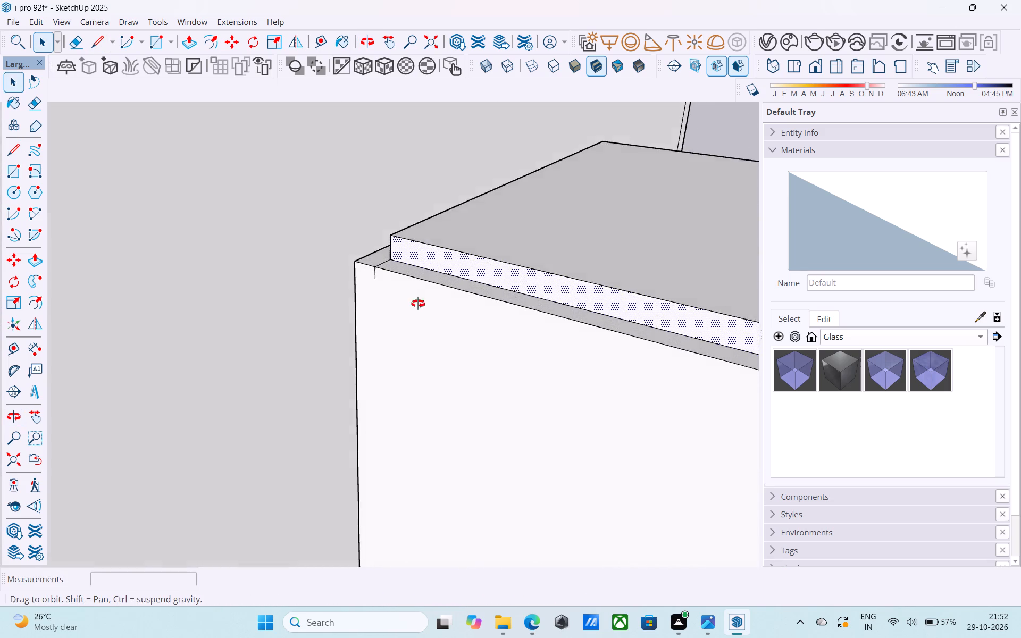
middle_drag(418, 304, 590, 238)
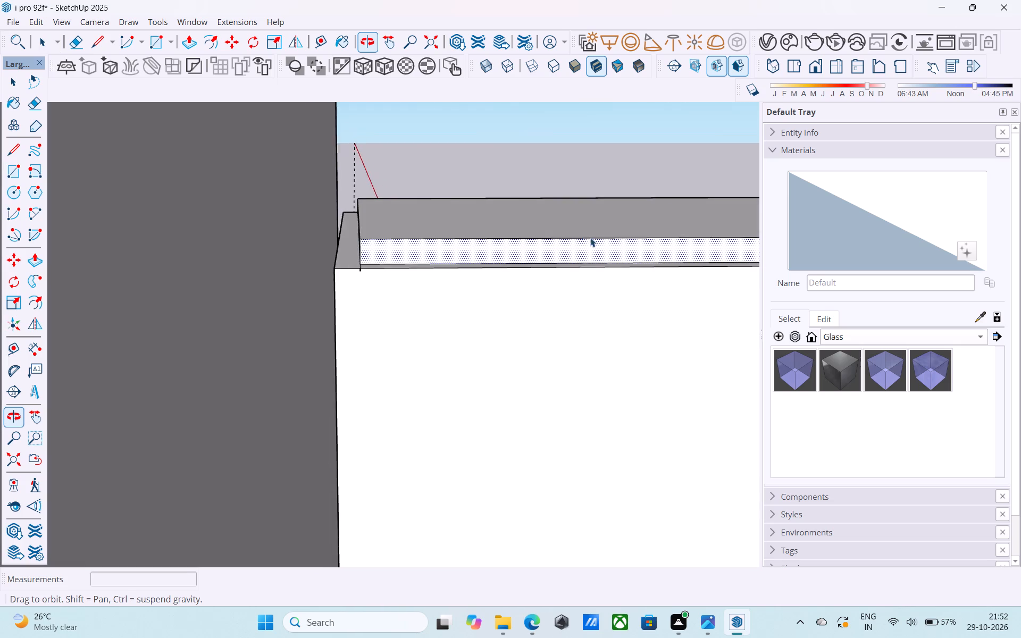
middle_drag(590, 238, 590, 237)
scroll(334, 303, up, 5)
middle_drag(333, 303, 348, 305)
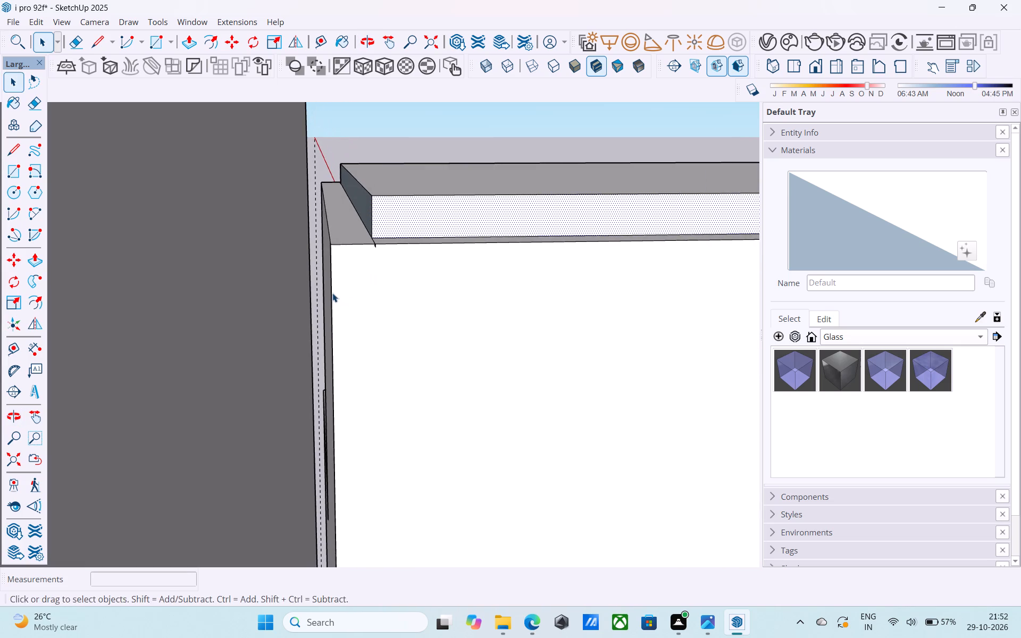
scroll(325, 288, up, 1)
middle_drag(324, 287, 330, 291)
click(331, 291)
key(p)
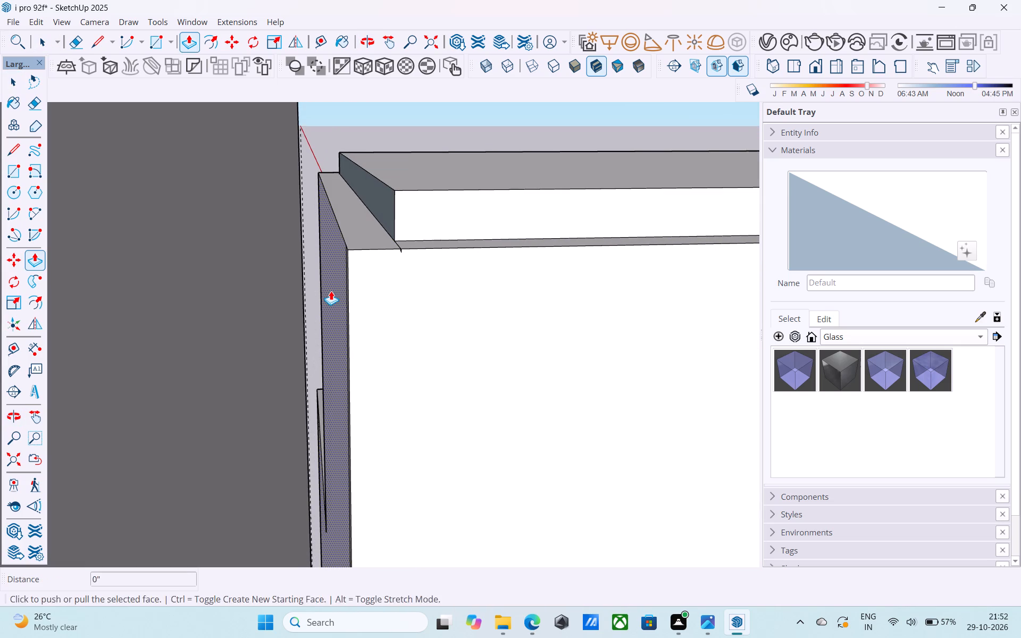
click(331, 291)
click(205, 251)
Push/Pull the remaining part of the end face 6" to the tall wall, flush with the outer side wall.
middle_drag(343, 309, 341, 300)
scroll(346, 303, up, 5)
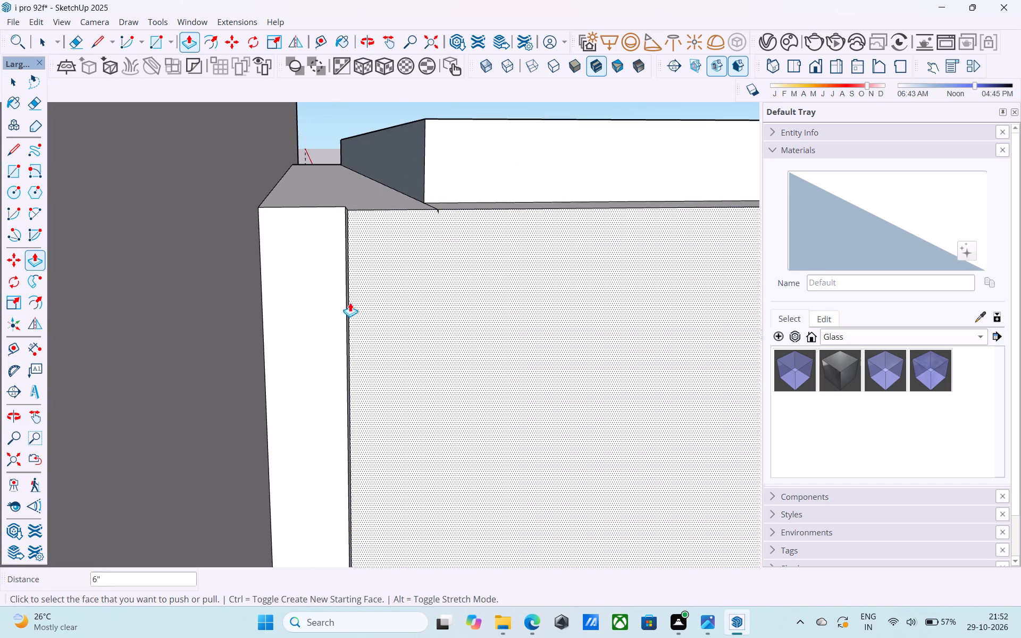
middle_drag(350, 301, 363, 299)
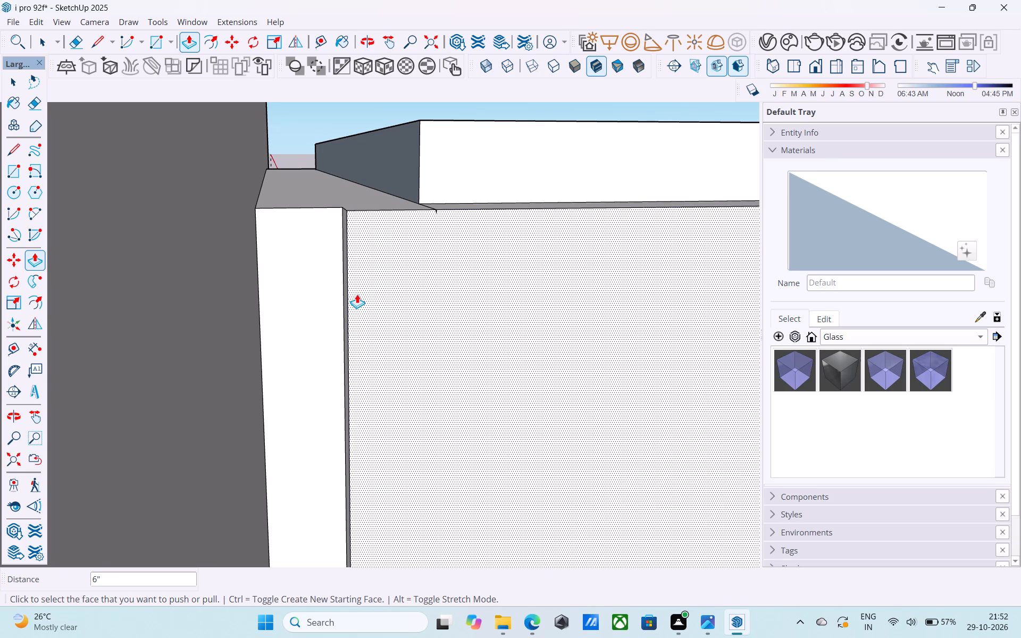
scroll(357, 294, up, 3)
middle_drag(357, 294, 387, 314)
middle_drag(361, 297, 342, 285)
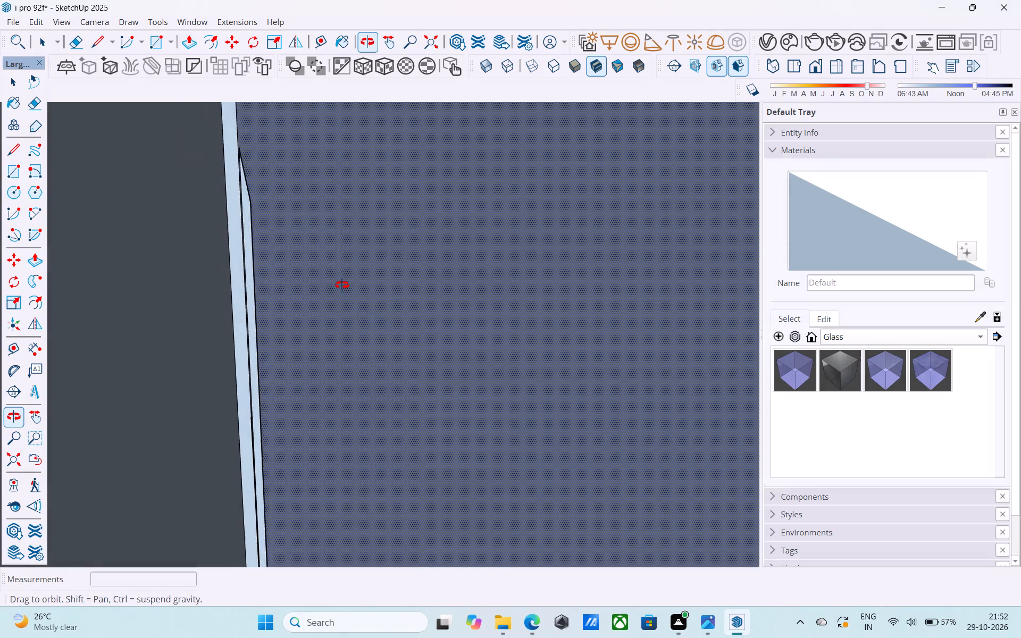
middle_drag(342, 285, 302, 257)
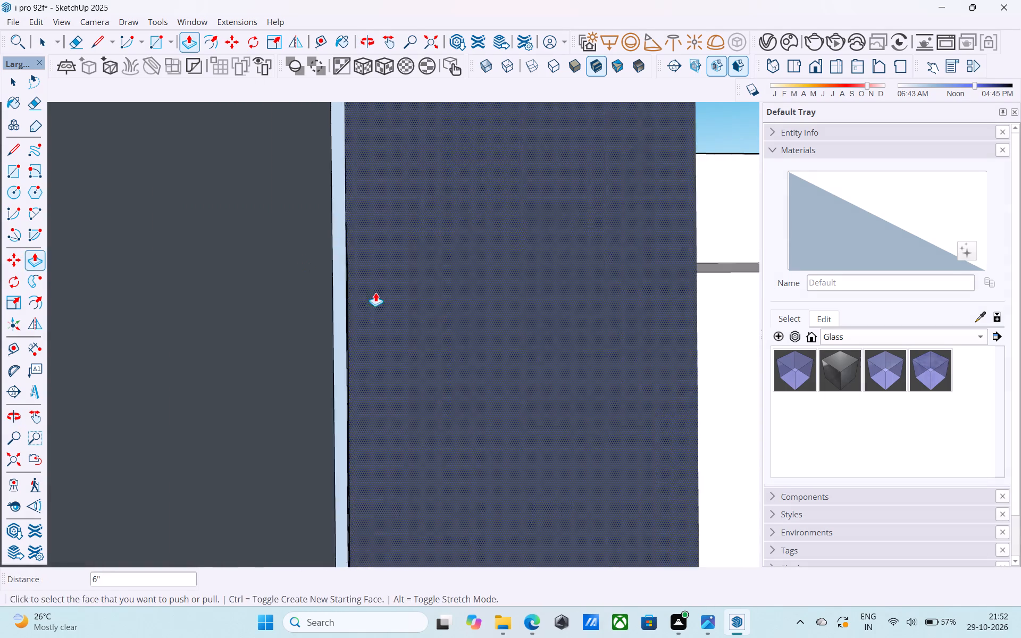
middle_drag(373, 292, 343, 290)
click(540, 317)
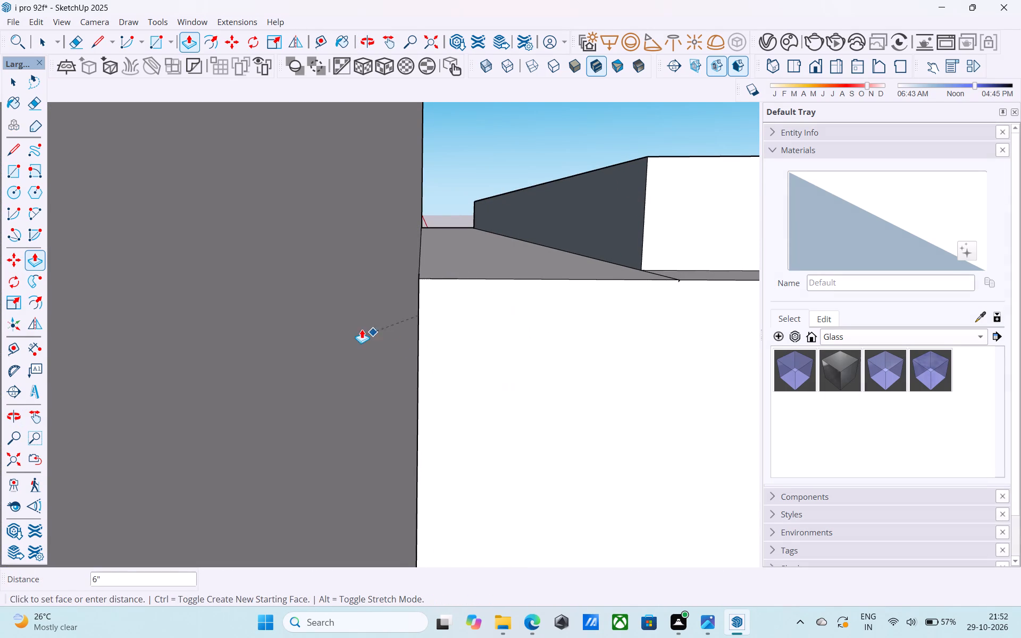
click(358, 328)
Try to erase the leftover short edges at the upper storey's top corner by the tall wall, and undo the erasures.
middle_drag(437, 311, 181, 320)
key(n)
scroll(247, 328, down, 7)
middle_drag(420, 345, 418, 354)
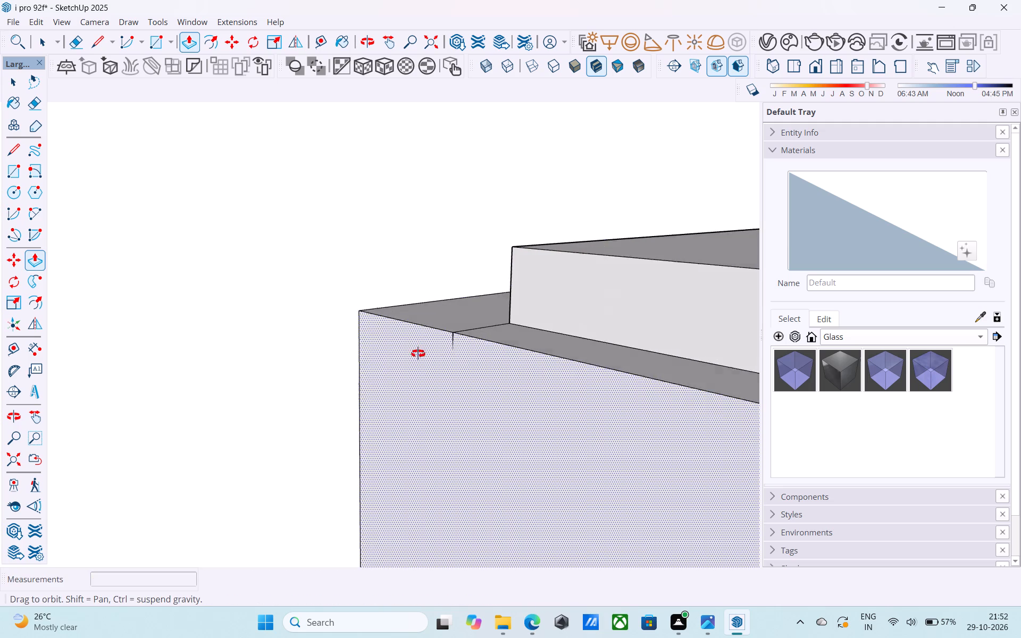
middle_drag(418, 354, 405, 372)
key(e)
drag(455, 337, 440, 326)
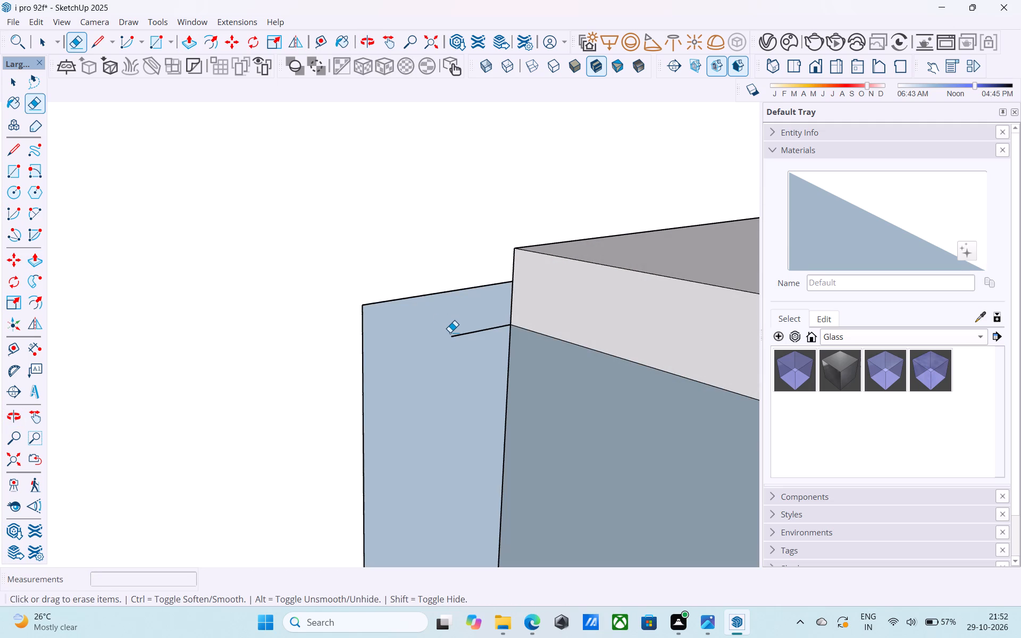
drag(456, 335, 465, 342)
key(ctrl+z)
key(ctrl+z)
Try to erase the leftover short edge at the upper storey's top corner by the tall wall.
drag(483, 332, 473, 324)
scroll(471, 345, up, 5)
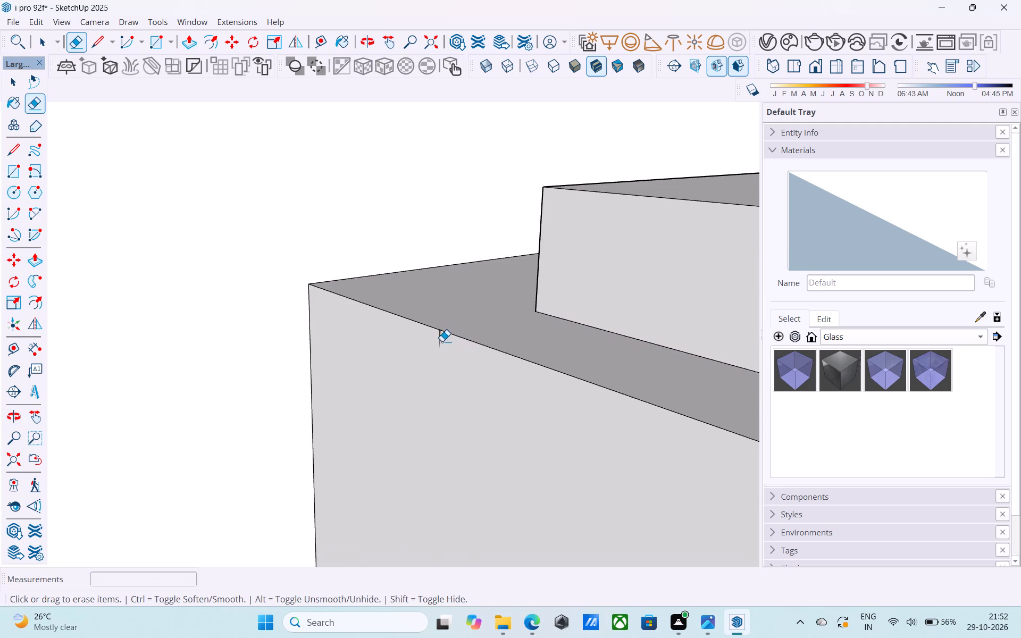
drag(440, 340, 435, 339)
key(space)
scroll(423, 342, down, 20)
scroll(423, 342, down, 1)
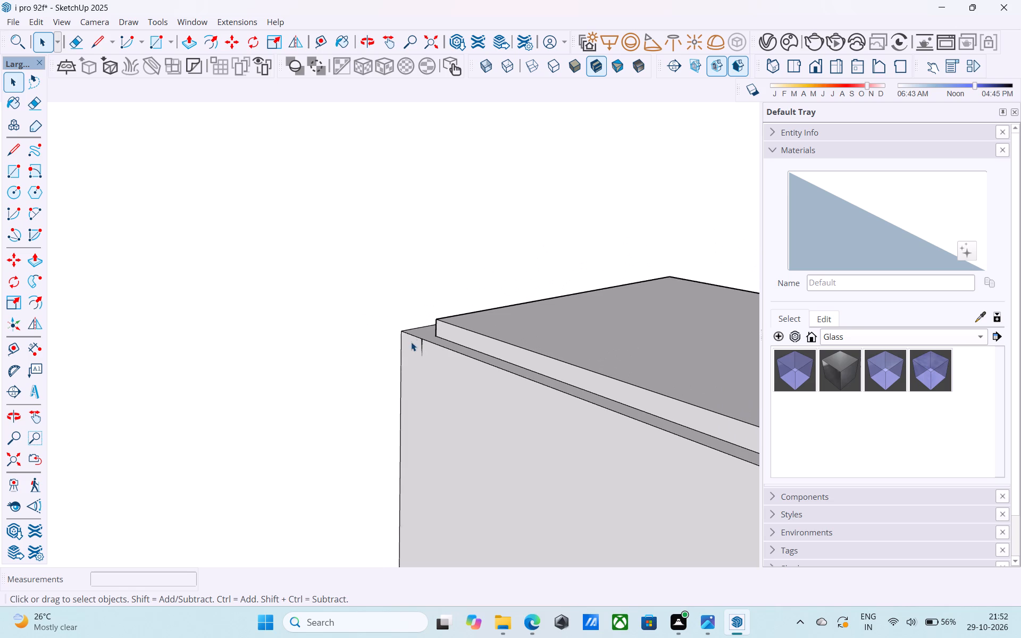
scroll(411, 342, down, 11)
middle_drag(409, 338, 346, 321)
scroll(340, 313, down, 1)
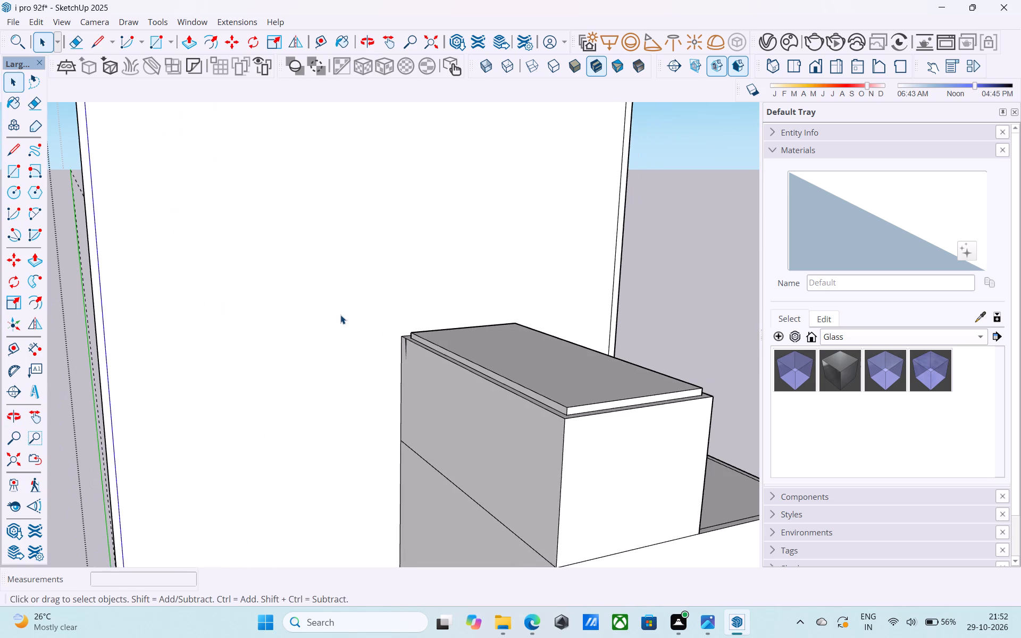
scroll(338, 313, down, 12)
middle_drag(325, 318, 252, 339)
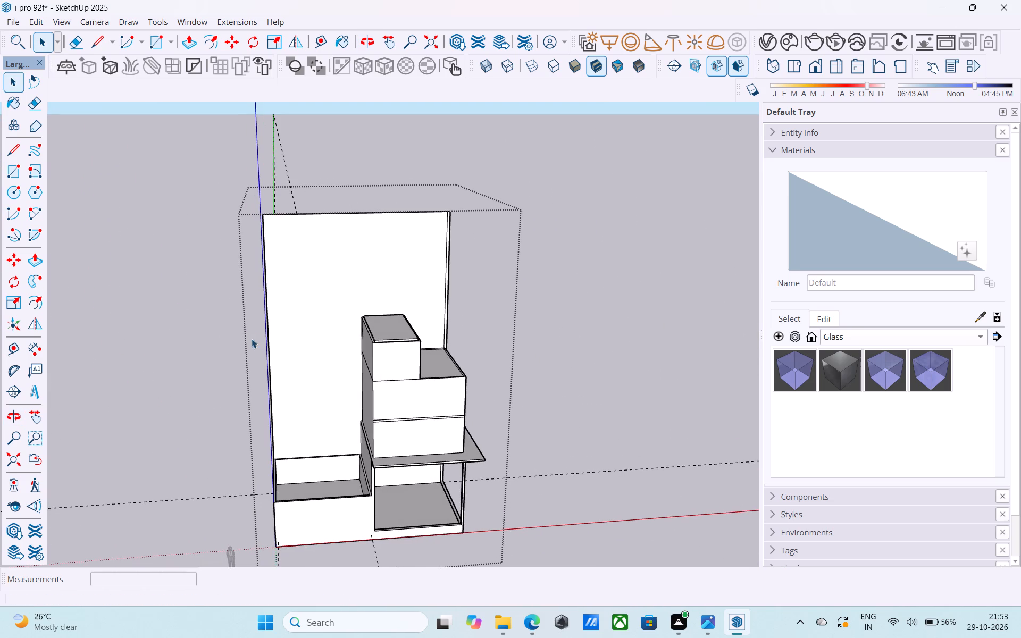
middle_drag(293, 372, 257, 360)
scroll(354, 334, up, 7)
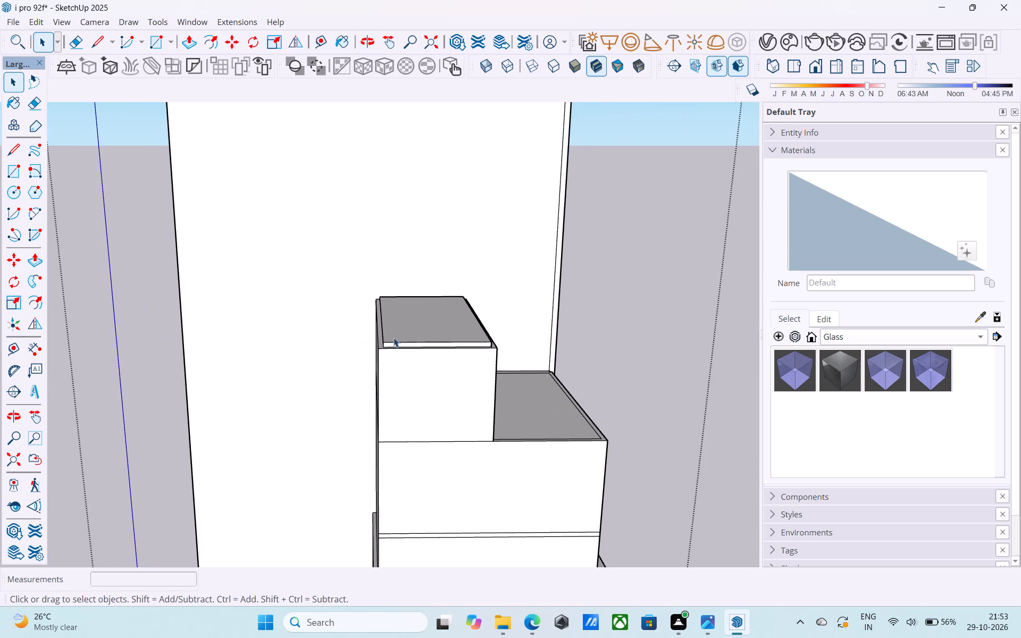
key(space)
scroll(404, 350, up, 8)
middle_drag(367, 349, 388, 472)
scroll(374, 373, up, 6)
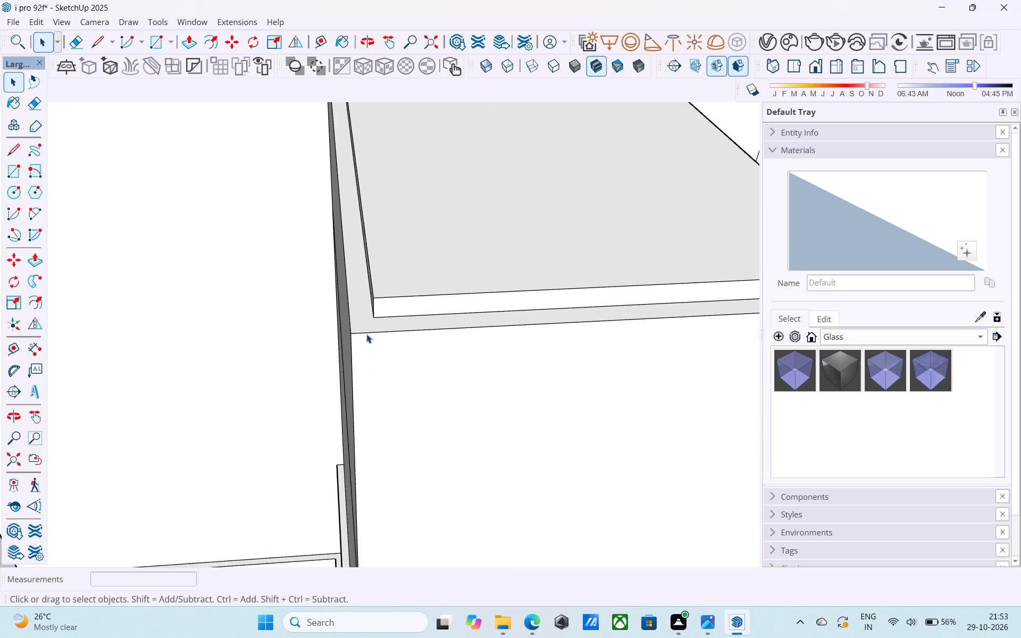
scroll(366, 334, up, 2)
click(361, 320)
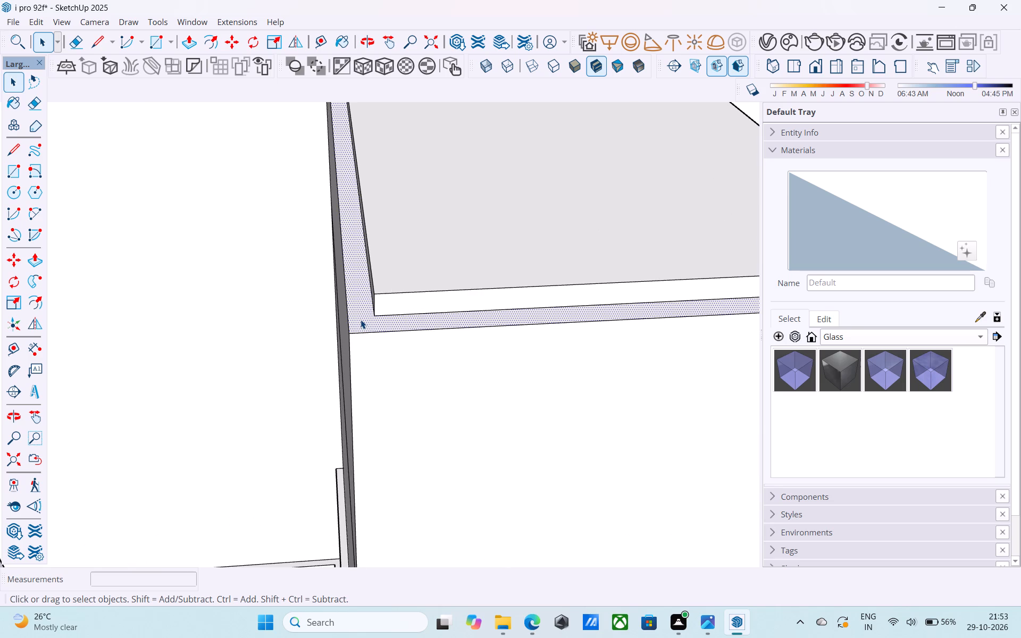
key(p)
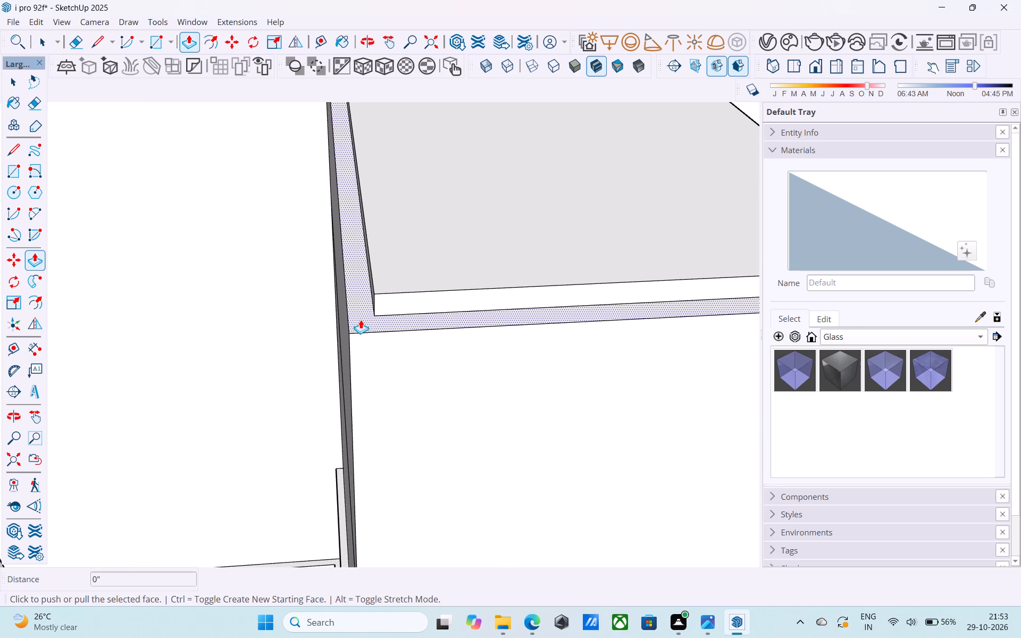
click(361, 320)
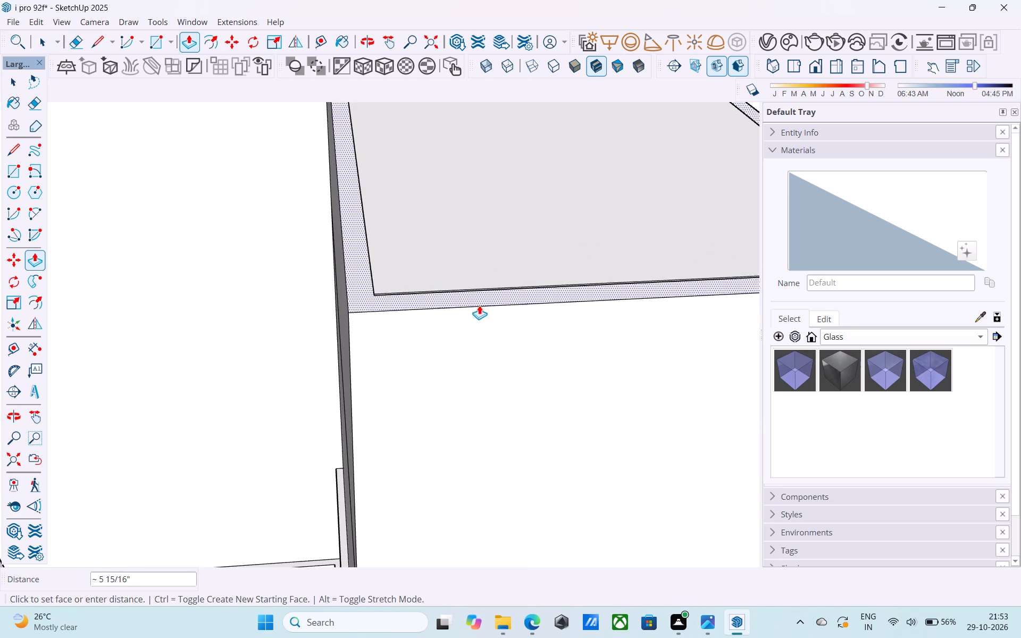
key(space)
Push/Pull the rim around the upper storey's roof slab up 6", flush with the slab's top.
middle_drag(457, 296, 110, 333)
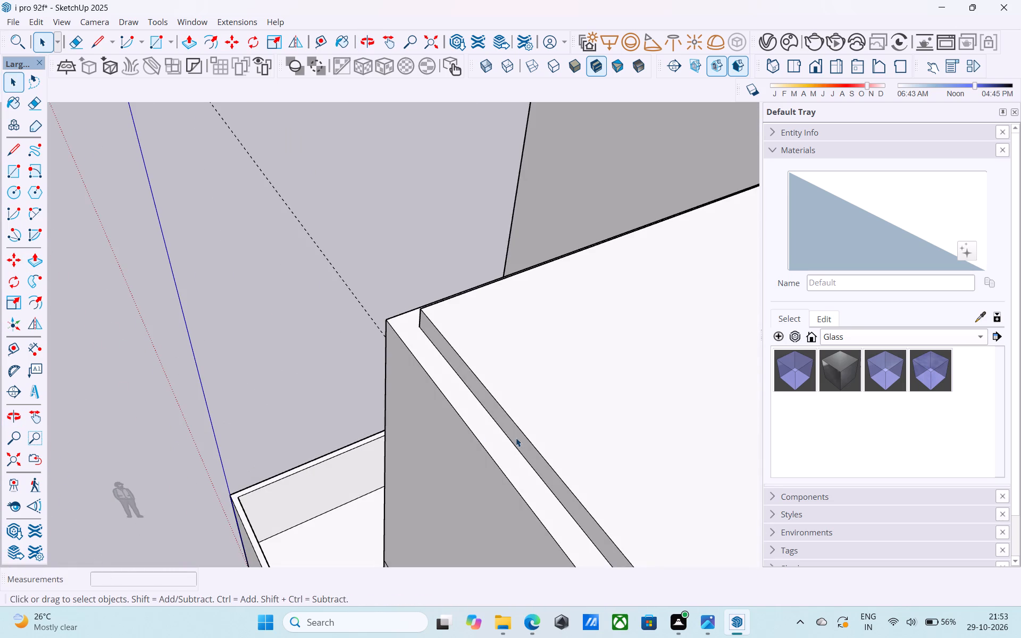
click(492, 438)
scroll(492, 438, up, 4)
key(p)
click(492, 438)
click(566, 441)
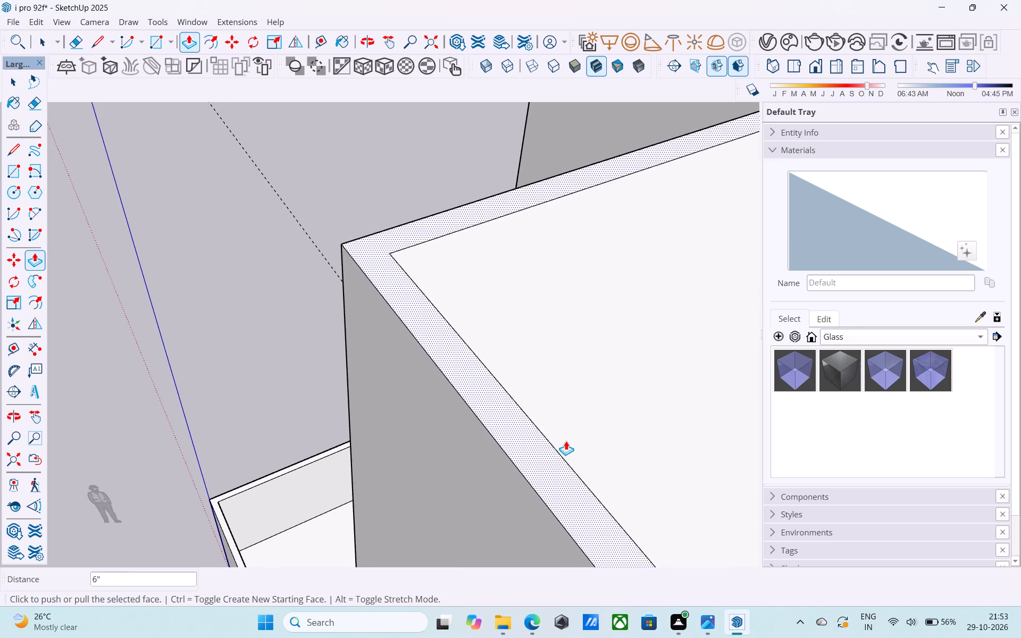
Push/Pull the same rim up 10' to raise the walls of another storey.
key(space)
click(491, 417)
key(p)
click(491, 417)
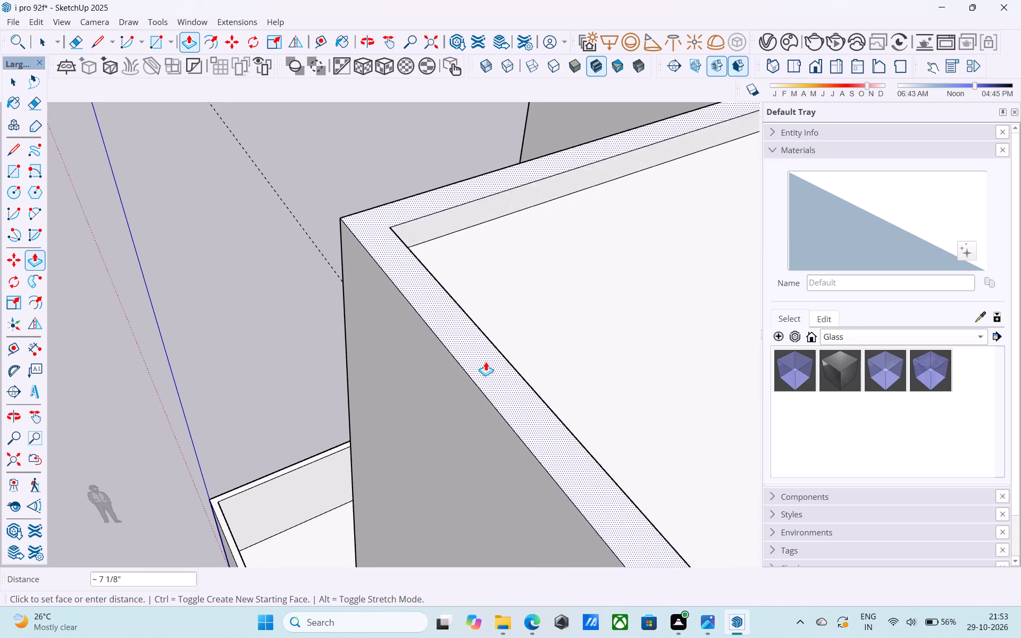
text(10')
key(Return)
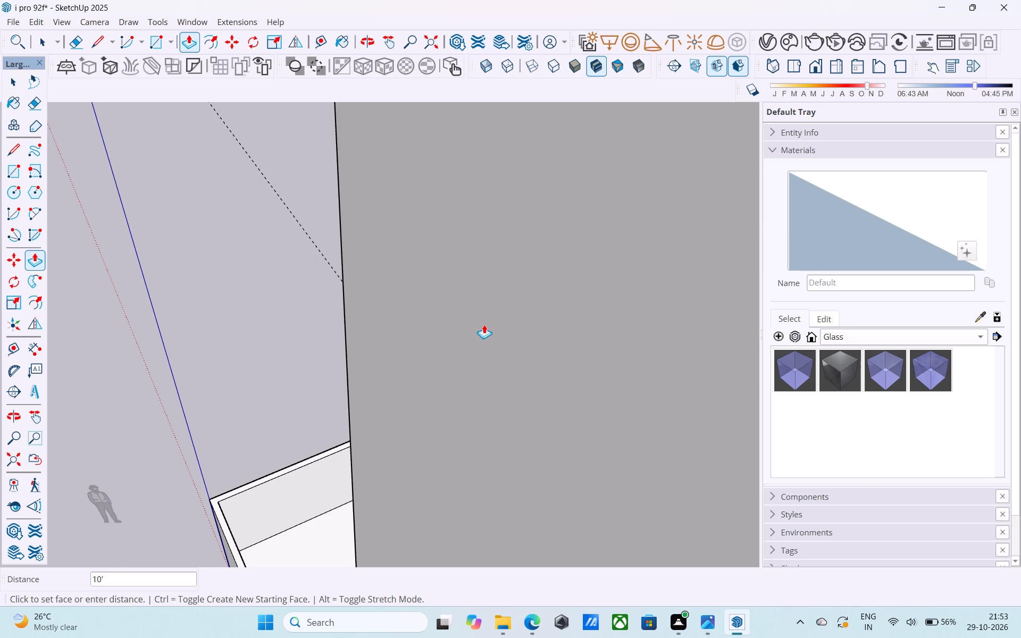
Examine the whole building from several angles with the raised walls in place.
scroll(485, 328, down, 5)
scroll(449, 364, down, 6)
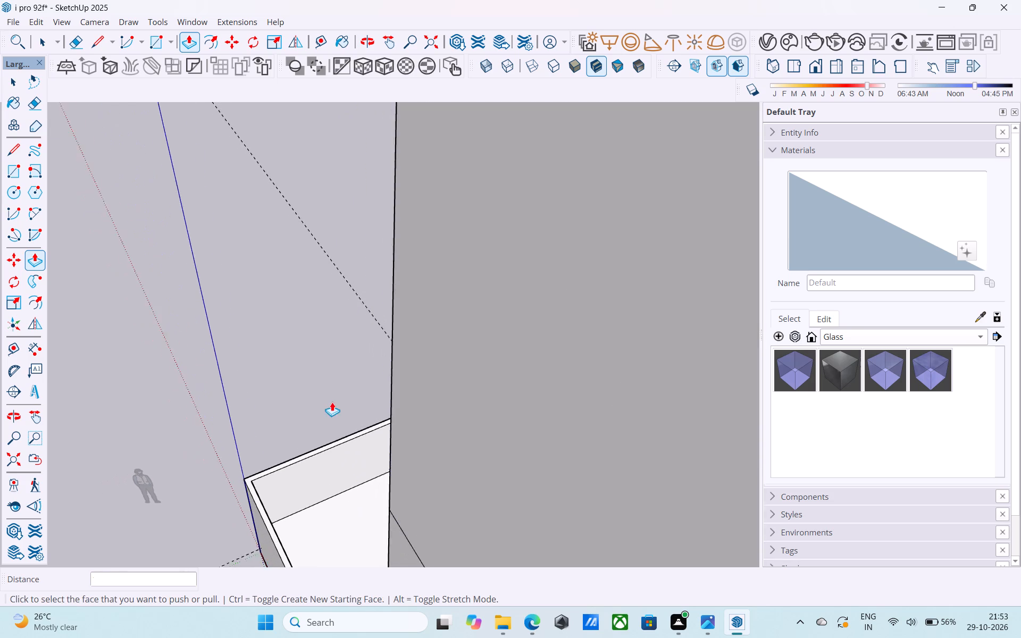
scroll(332, 402, down, 5)
key(space)
scroll(335, 405, down, 6)
middle_drag(345, 413, 369, 382)
scroll(390, 402, down, 4)
middle_drag(401, 423, 381, 293)
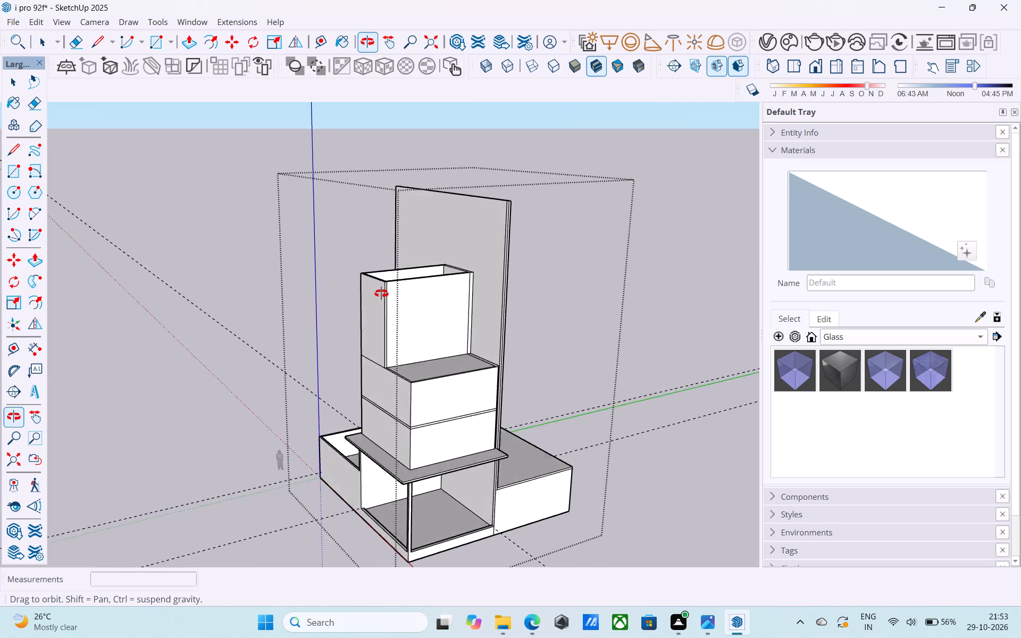
middle_drag(381, 293, 384, 304)
scroll(407, 328, down, 1)
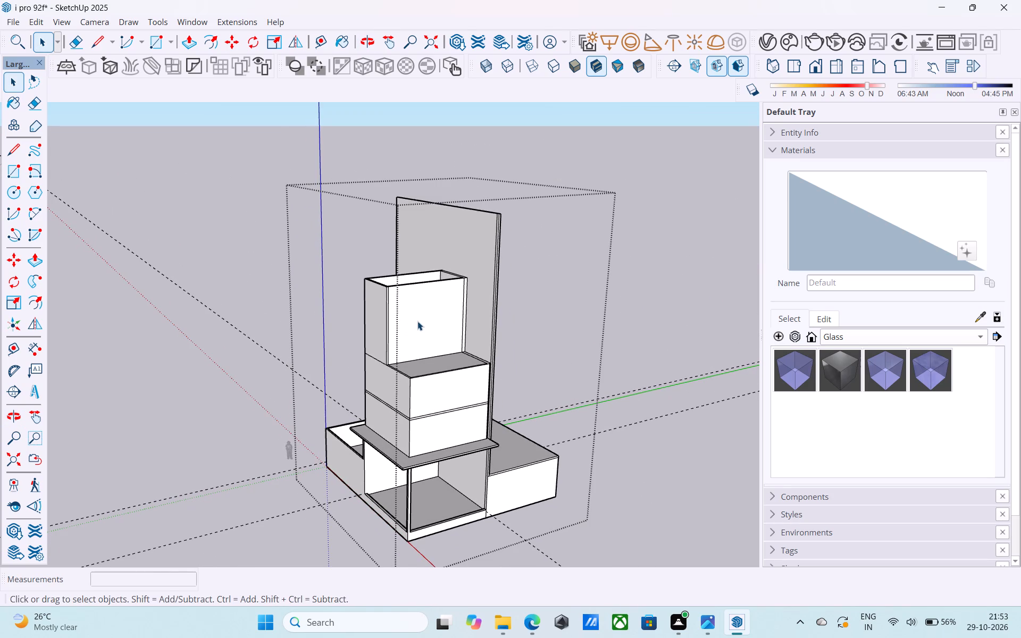
middle_drag(417, 321, 421, 331)
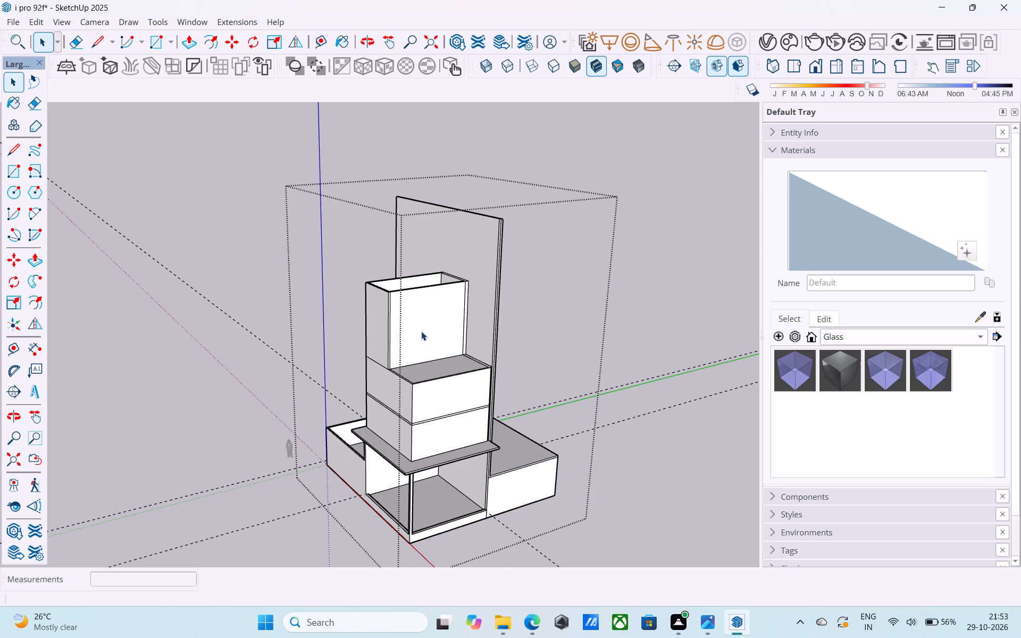
scroll(421, 331, down, 4)
middle_drag(421, 331, 434, 391)
middle_click(434, 391)
Erase the vertical edge beside the terrace-side wall corner and the terrace's inner outline edge starting at its base.
scroll(422, 325, up, 3)
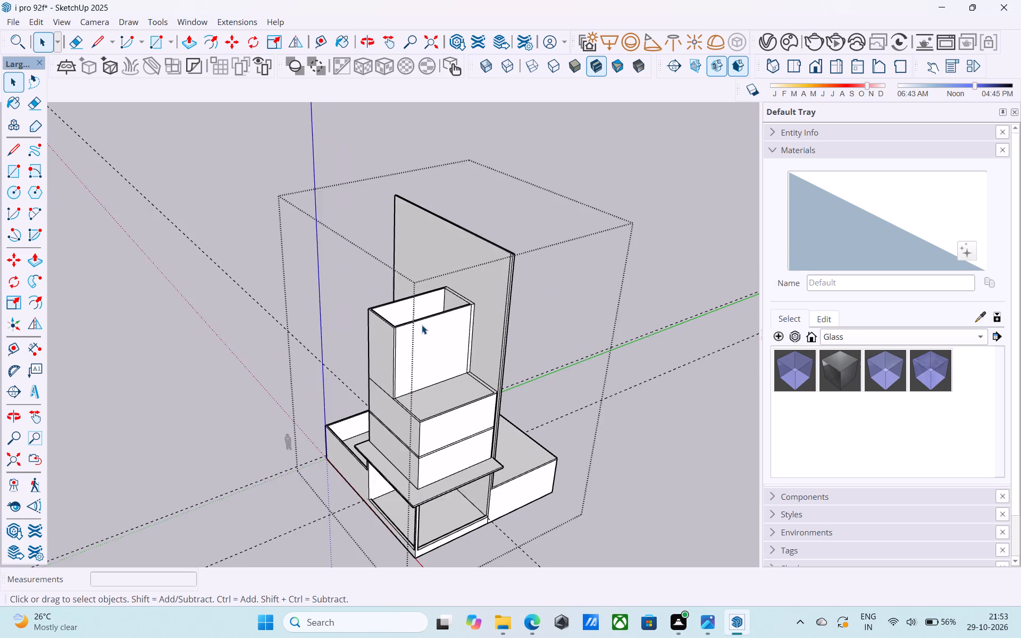
scroll(422, 325, up, 5)
shift+middle_drag(397, 432, 429, 458)
scroll(394, 439, up, 9)
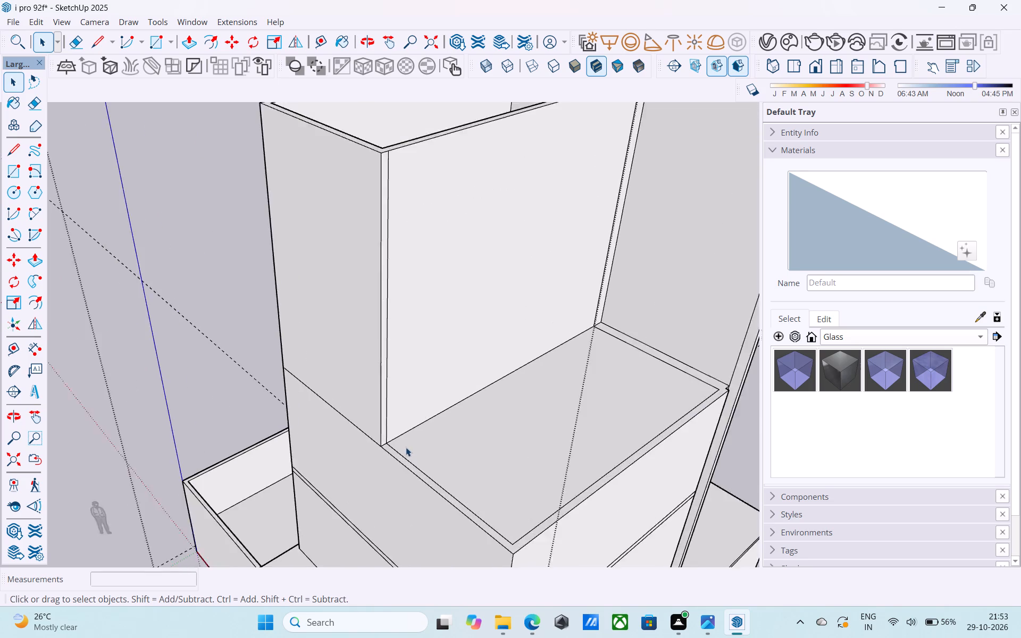
scroll(406, 447, up, 13)
key(e)
click(366, 417)
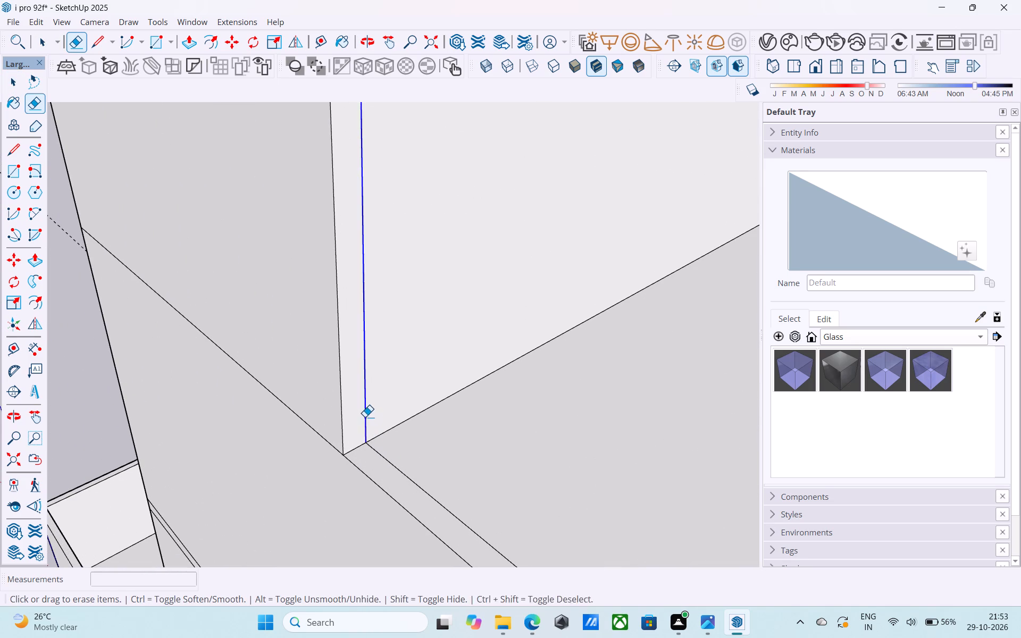
click(381, 457)
key(space)
Copy the two base edges of the walls meeting at the terrace corner 10' straight up.
click(367, 443)
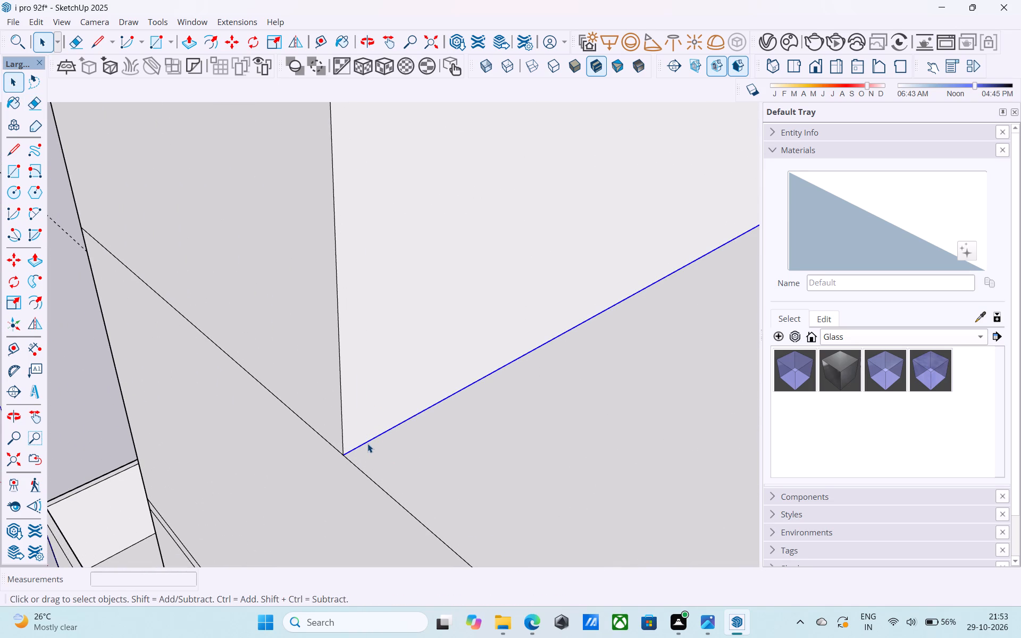
shift+click(330, 443)
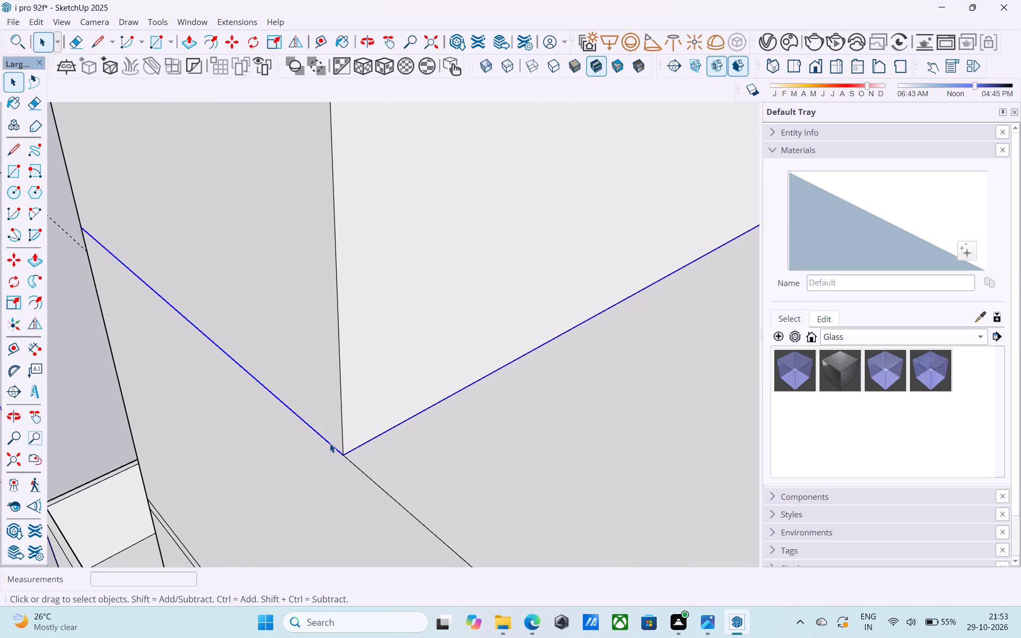
key(m)
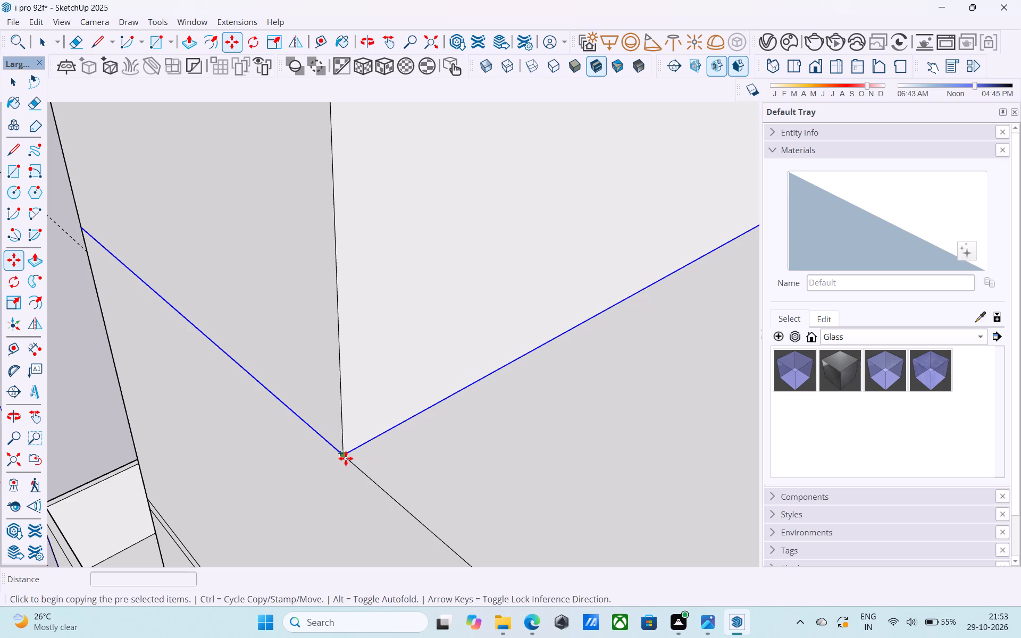
click(346, 458)
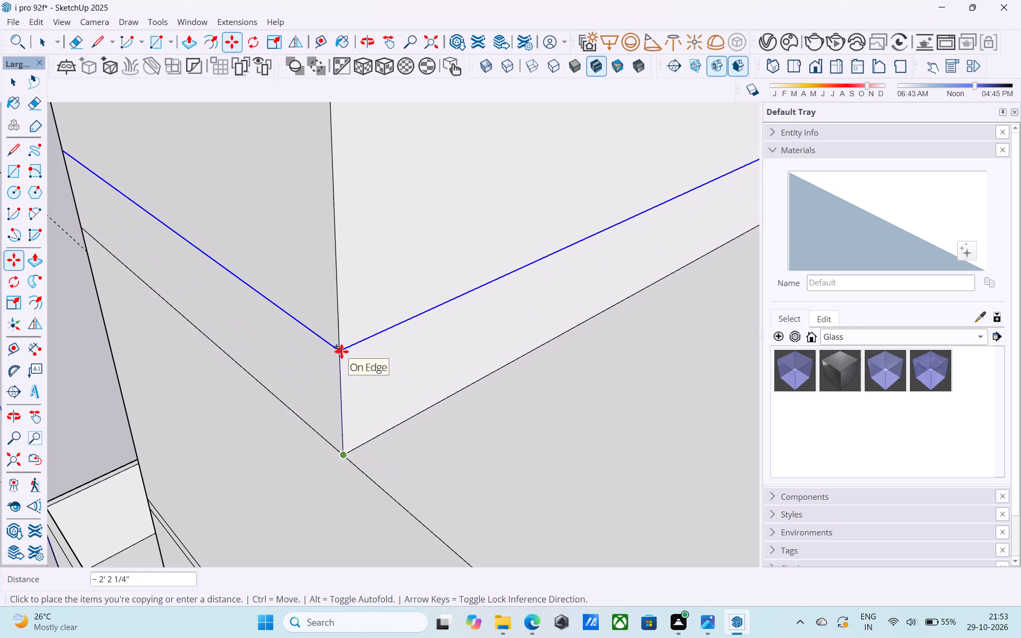
text(10')
key(Return)
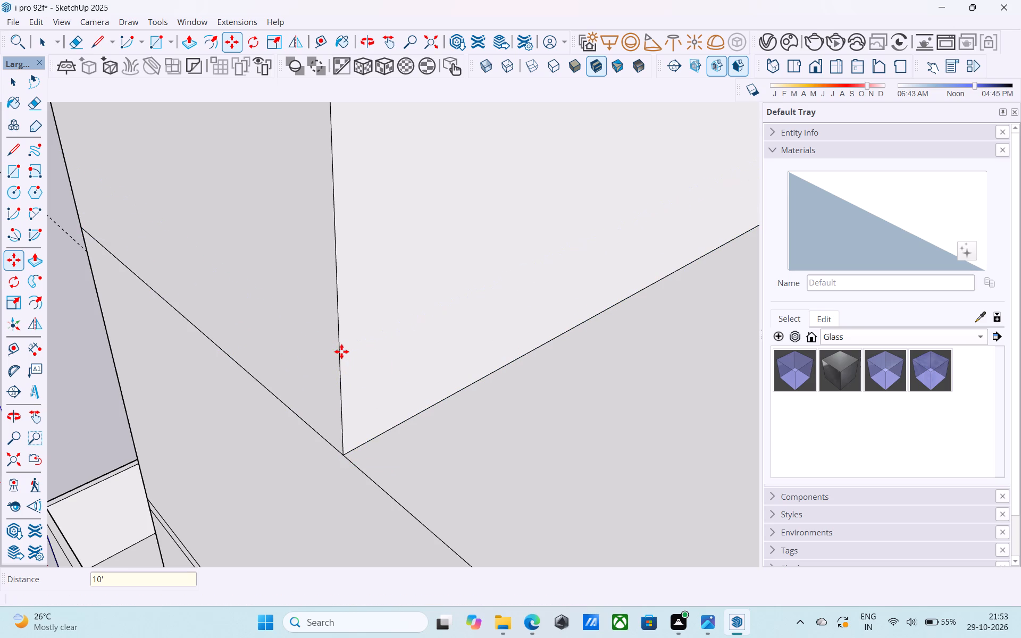
Copy the two raised wall lines another 6" up to mark the slab thickness.
scroll(338, 348, down, 12)
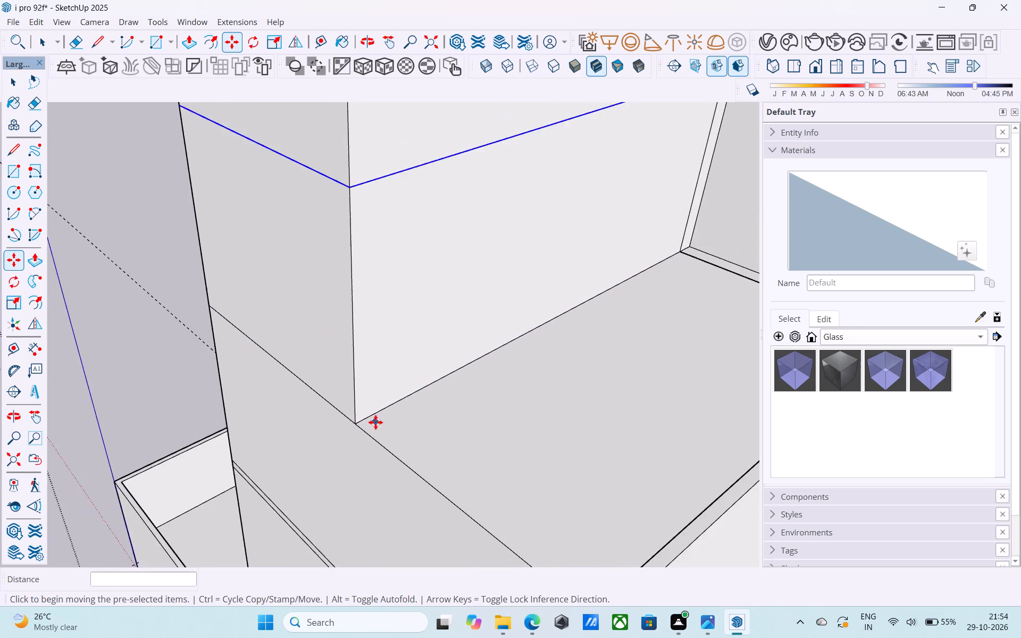
scroll(375, 422, down, 7)
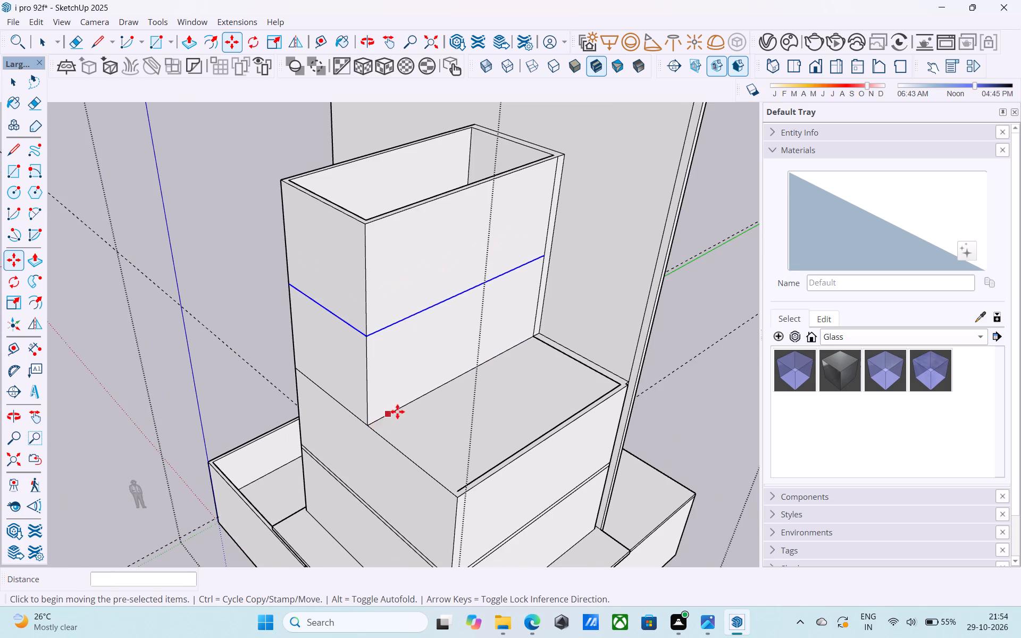
shift+middle_drag(399, 409, 394, 509)
shift+middle_click(394, 509)
middle_drag(366, 456, 382, 399)
scroll(382, 395, up, 4)
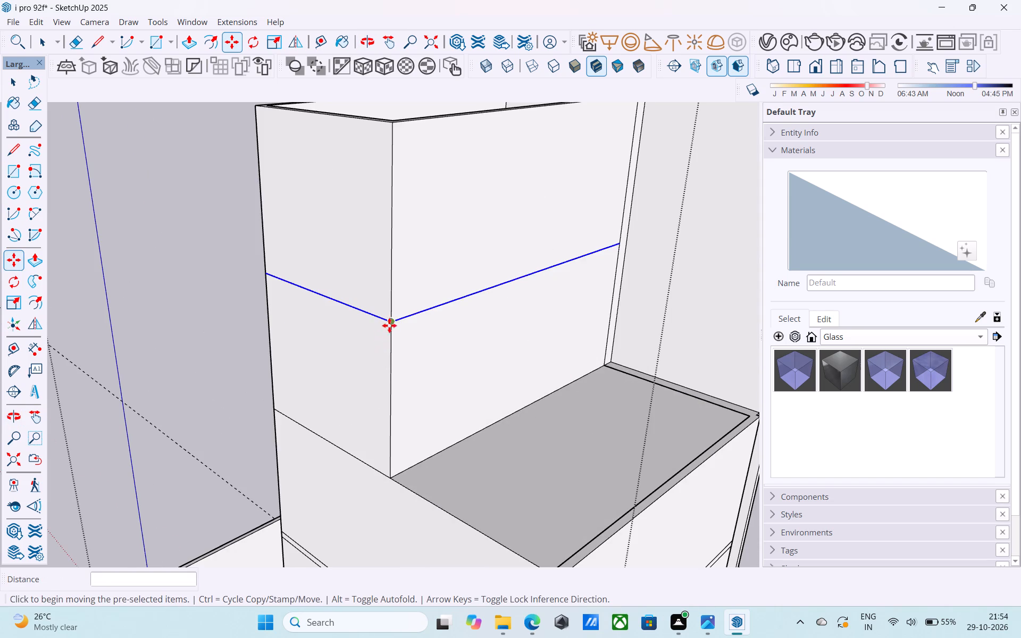
click(390, 322)
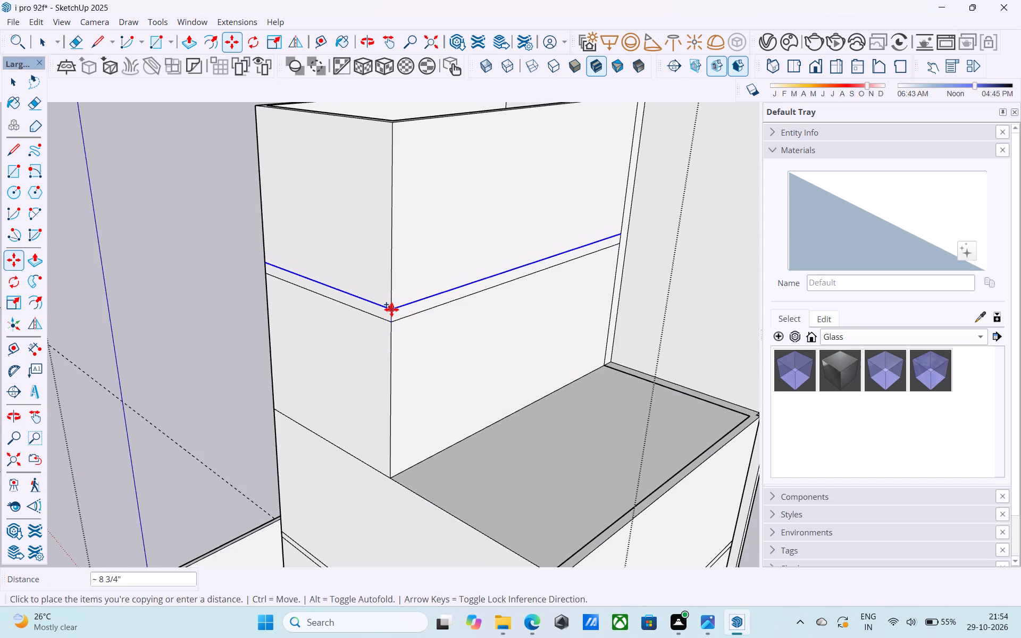
text(6")
key(Return)
key(space)
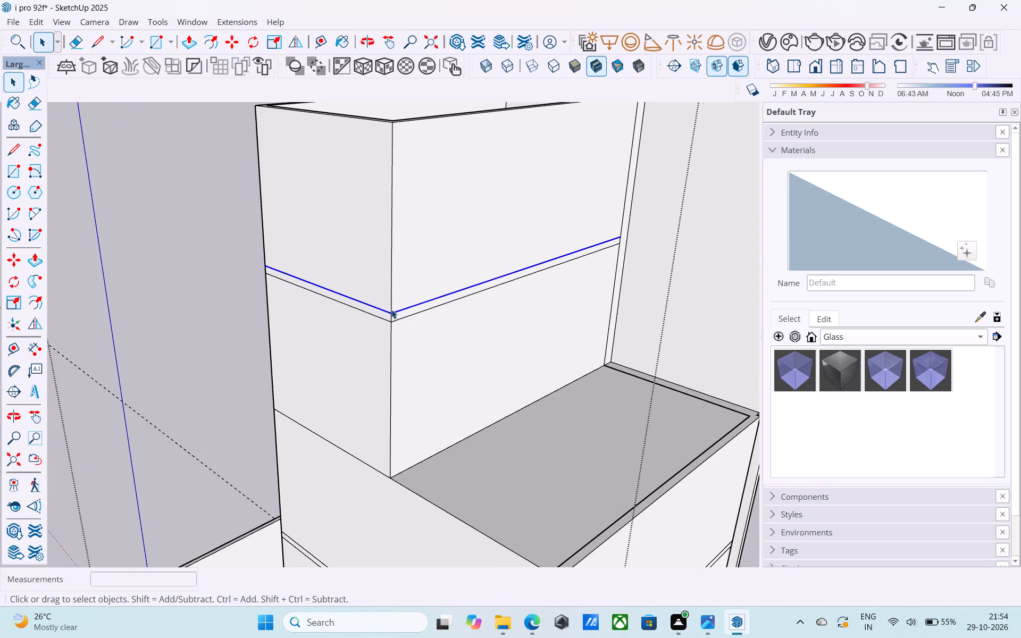
Measure the height from the upper slab line to the wall top with a temporary line along the corner.
key(l)
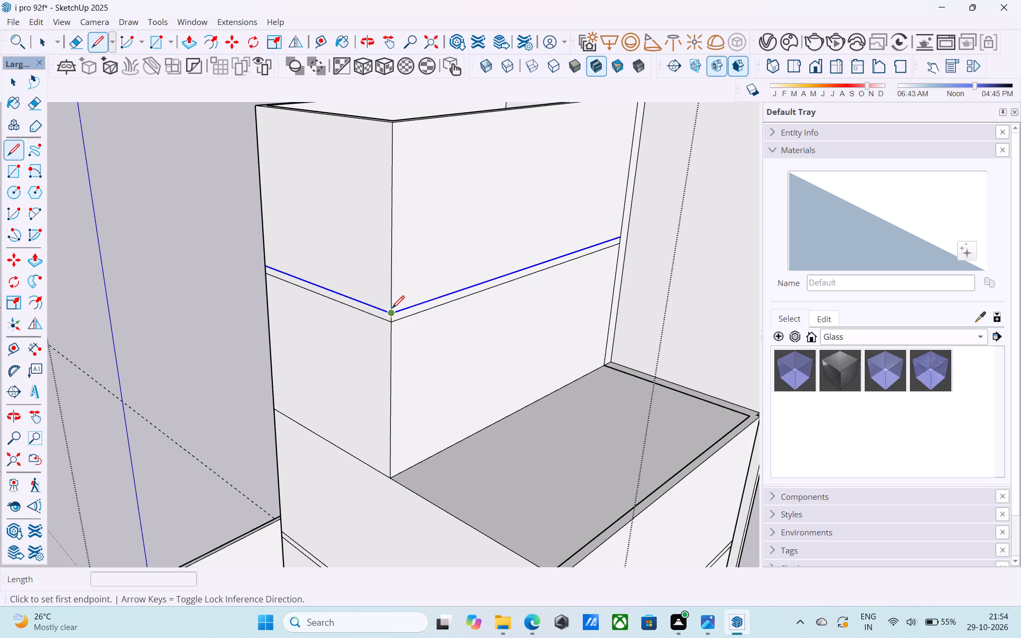
scroll(392, 309, up, 3)
click(391, 317)
scroll(398, 378, down, 4)
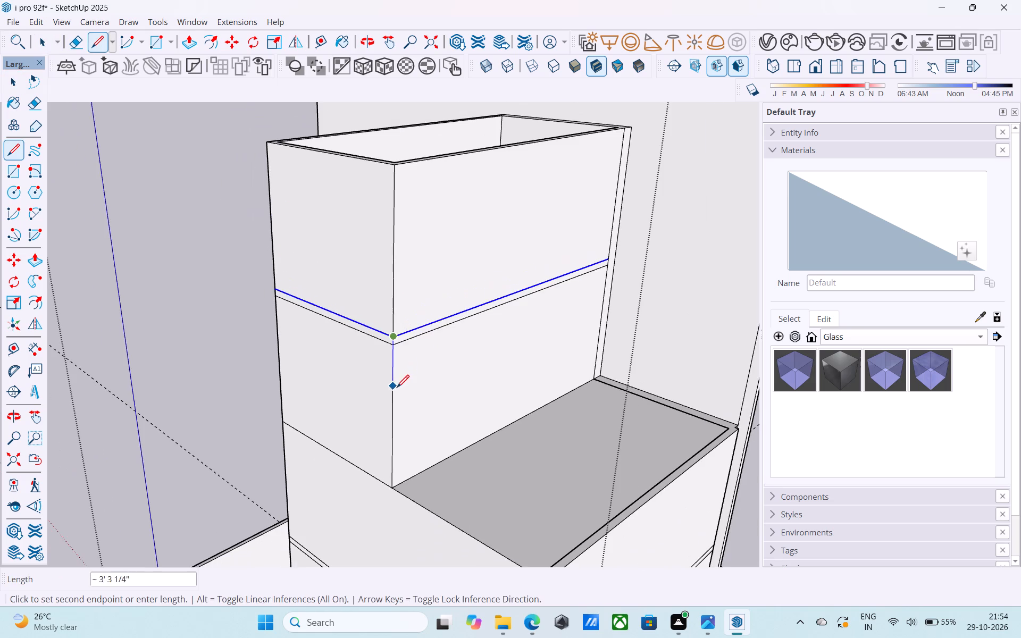
middle_drag(421, 161, 405, 216)
scroll(401, 174, up, 4)
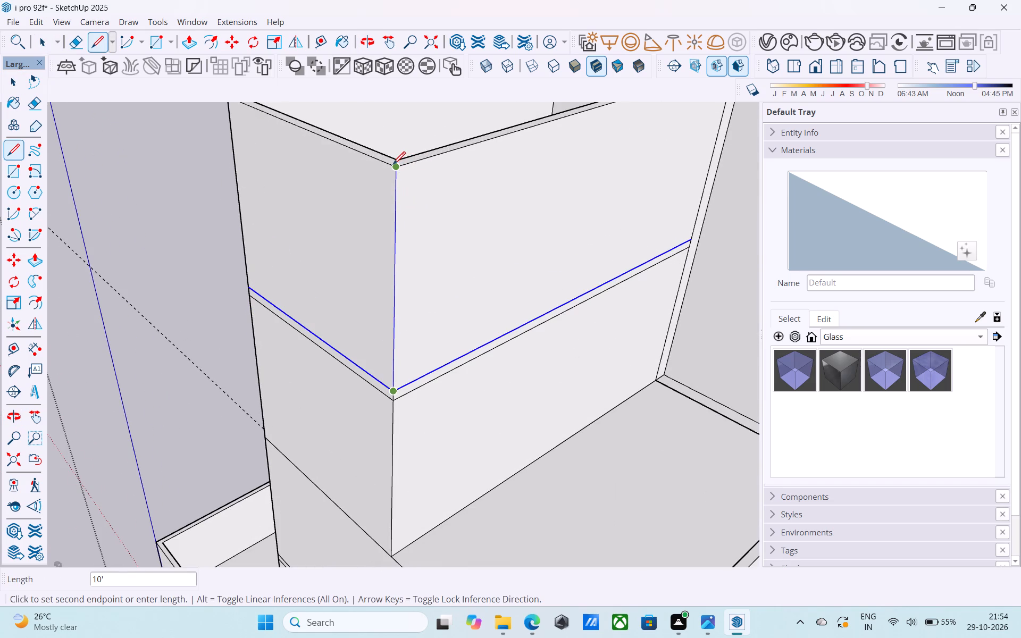
key(space)
Close the open top of the uppermost storey with a rectangle drawn between diagonally opposite inner wall corners.
scroll(393, 165, down, 4)
middle_drag(393, 165, 405, 287)
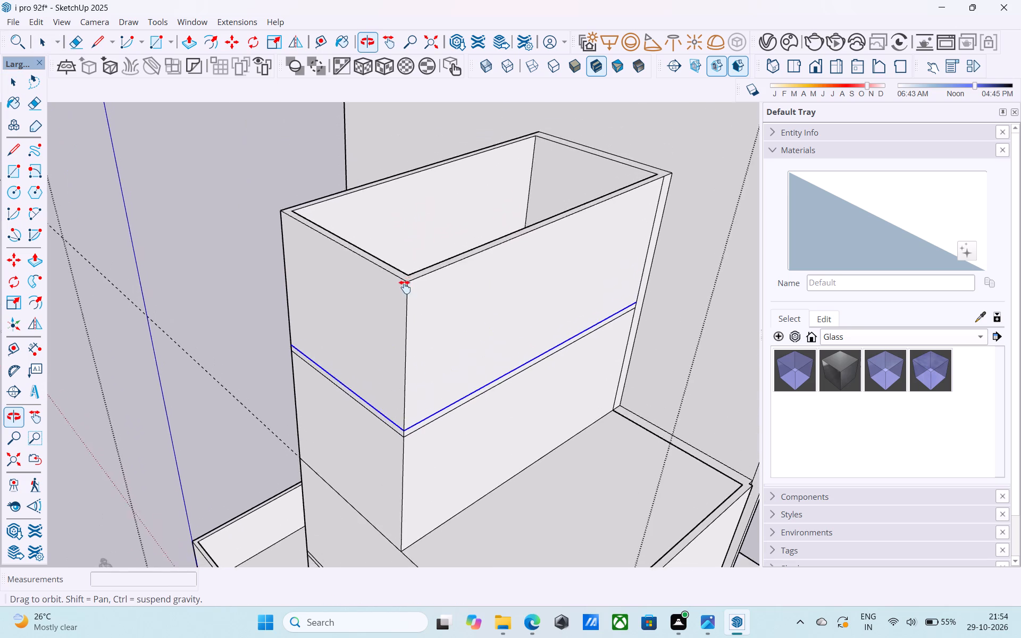
middle_drag(405, 287, 403, 332)
key(r)
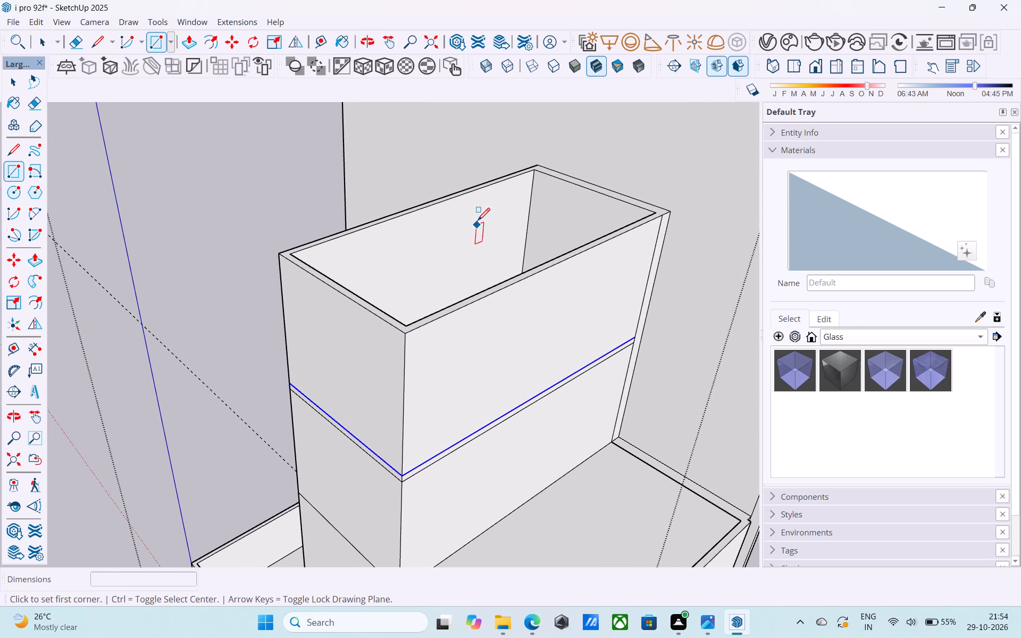
scroll(484, 205, up, 1)
click(538, 167)
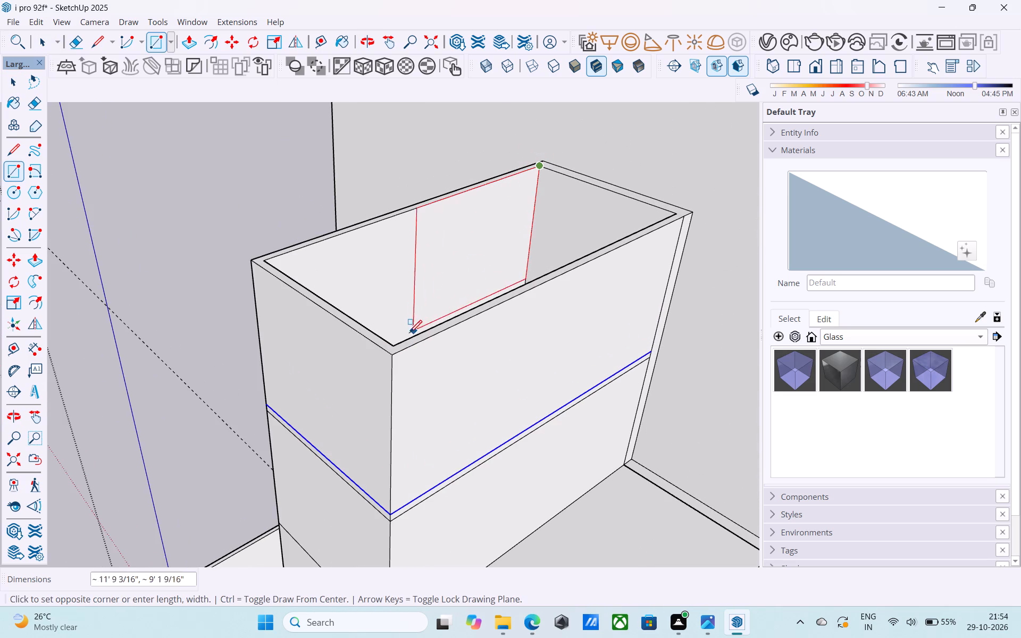
click(396, 341)
Reverse the orientation of the new face closing the uppermost storey's top.
key(space)
click(400, 328)
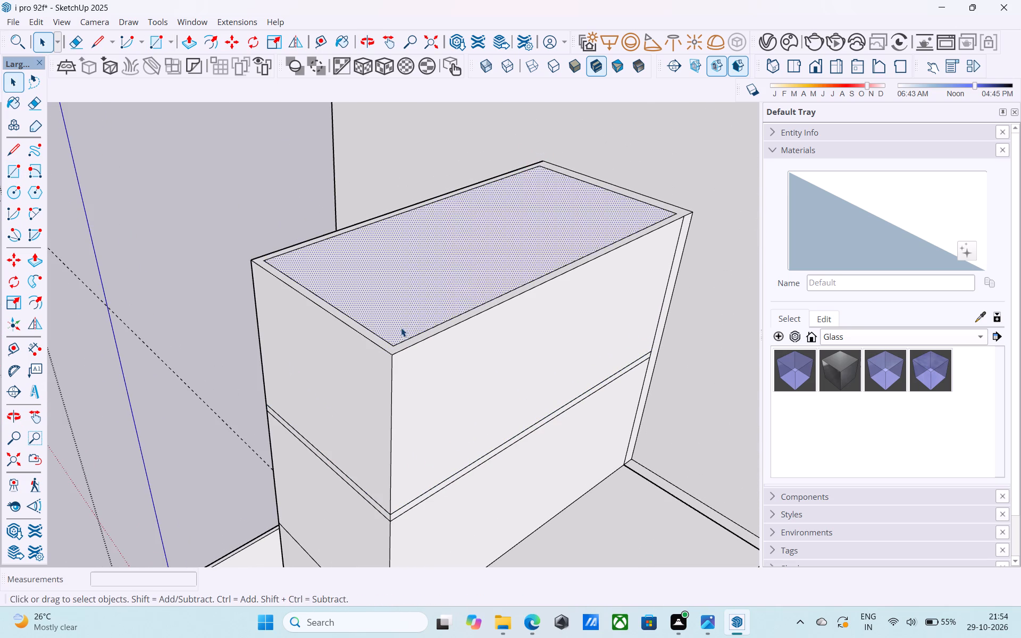
right_click(401, 328)
click(441, 184)
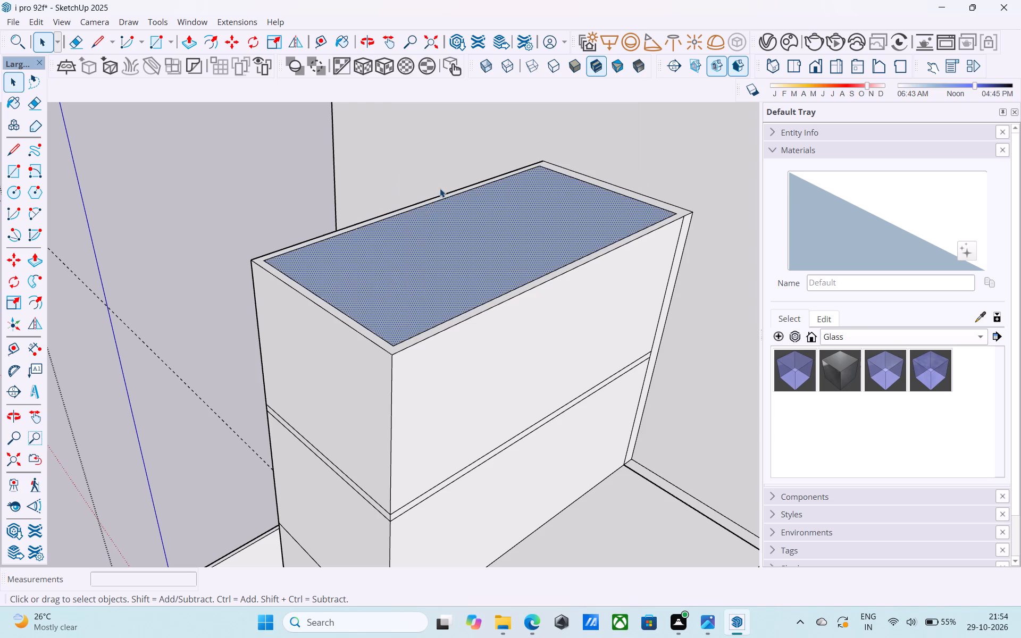
Draw 6" vertical lines upward from two diagonally opposite inner corners of the uppermost storey's top.
scroll(536, 153, up, 3)
key(l)
click(540, 172)
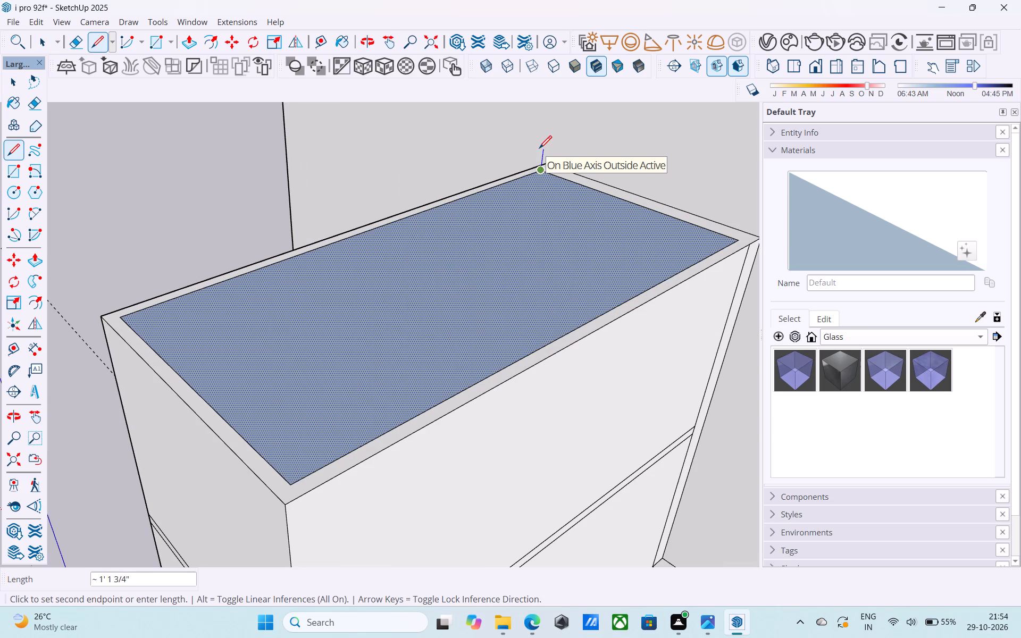
text(6")
key(Return)
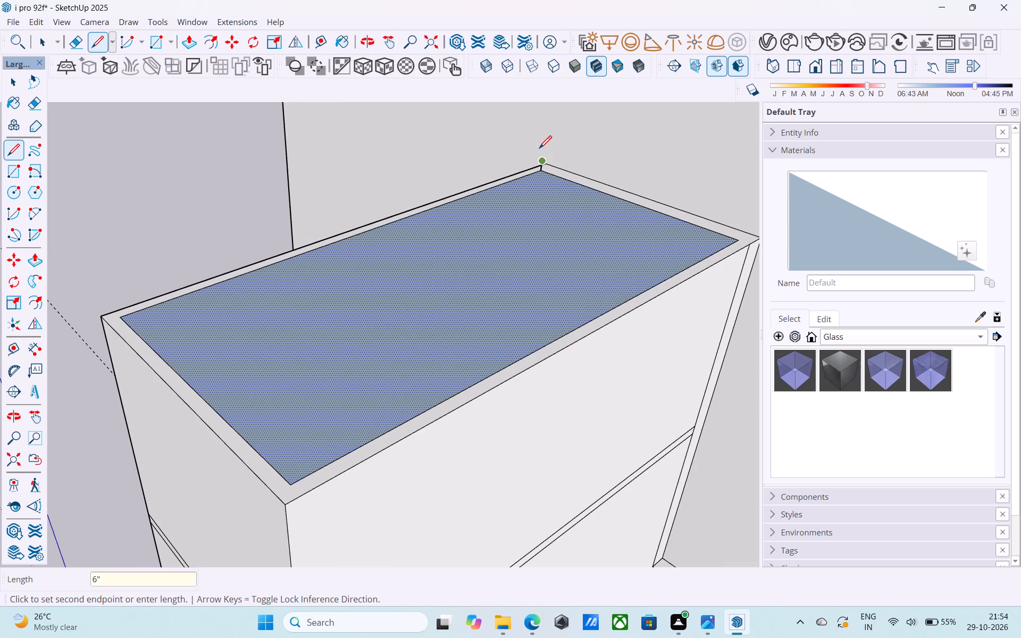
key(l)
click(288, 482)
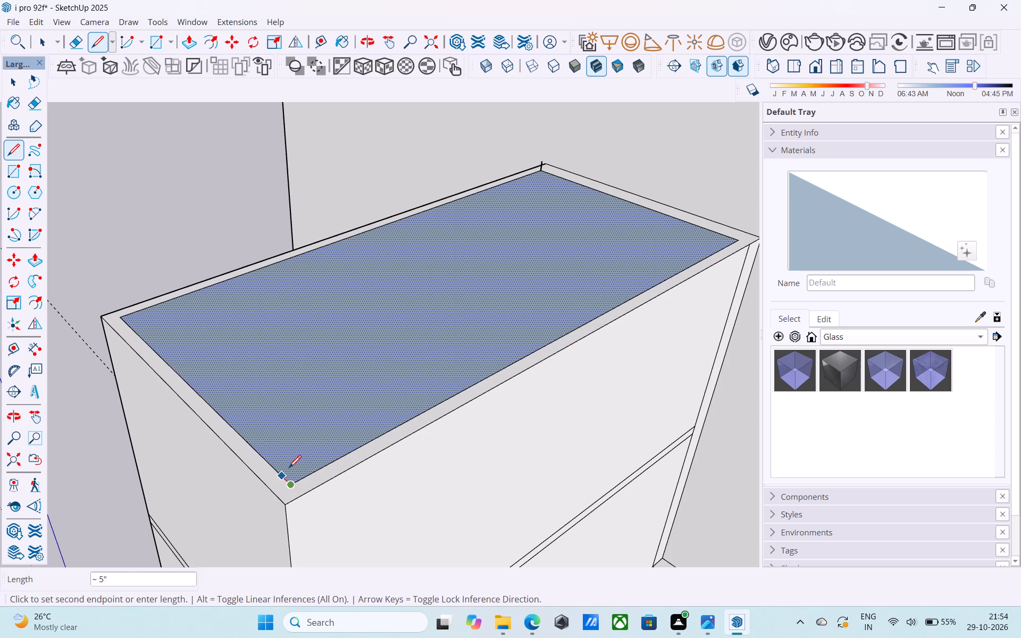
key(6)
key(shift+quotedbl)
key(Return)
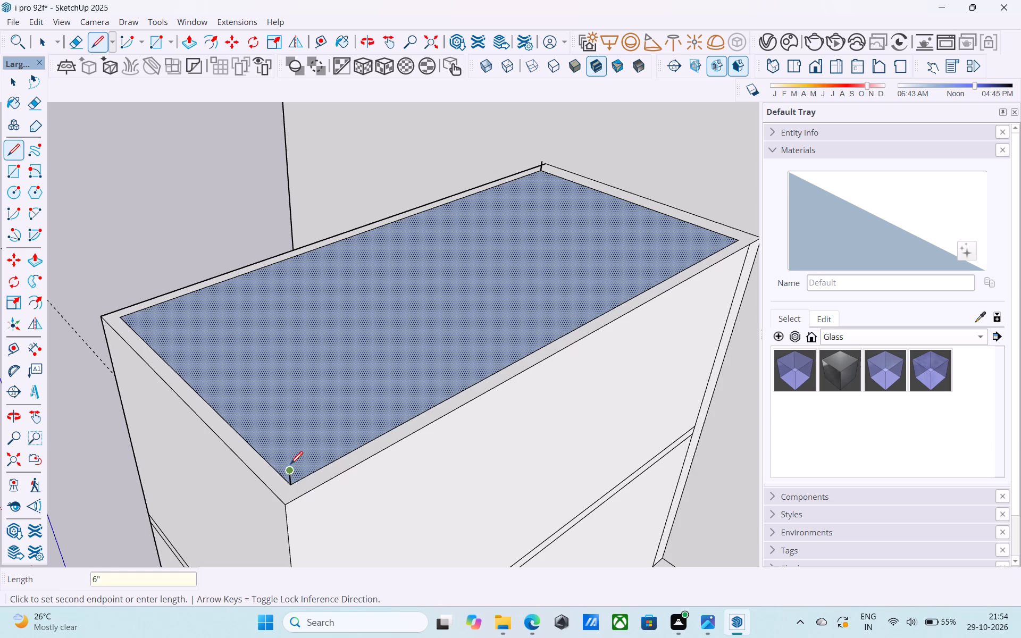
Draw a 10' 10 1/2" by 23' rectangle between the upper ends of the two vertical lines as the roof slab's top.
key(r)
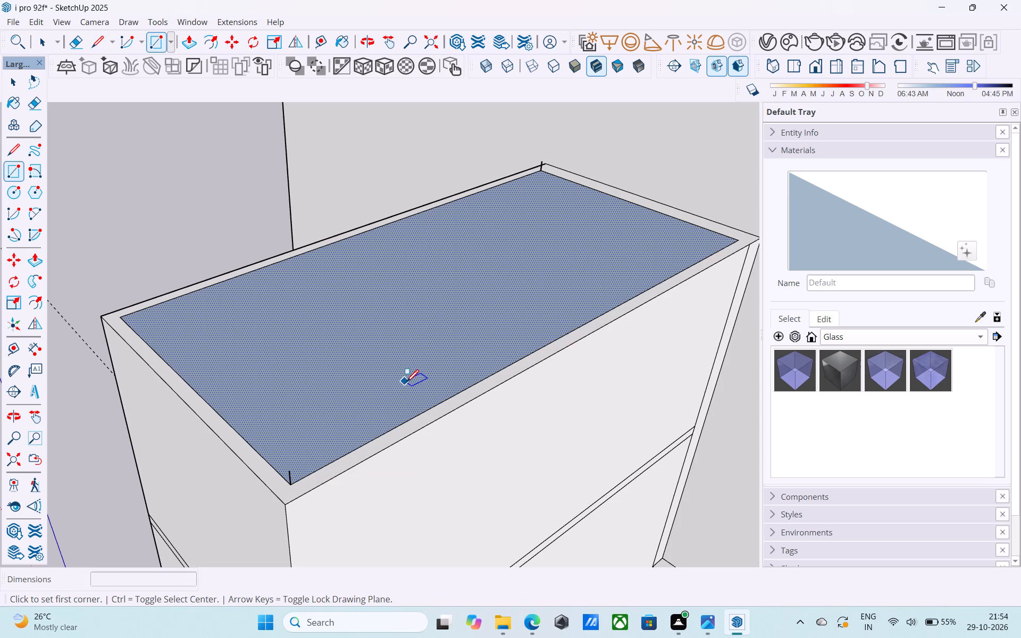
click(539, 162)
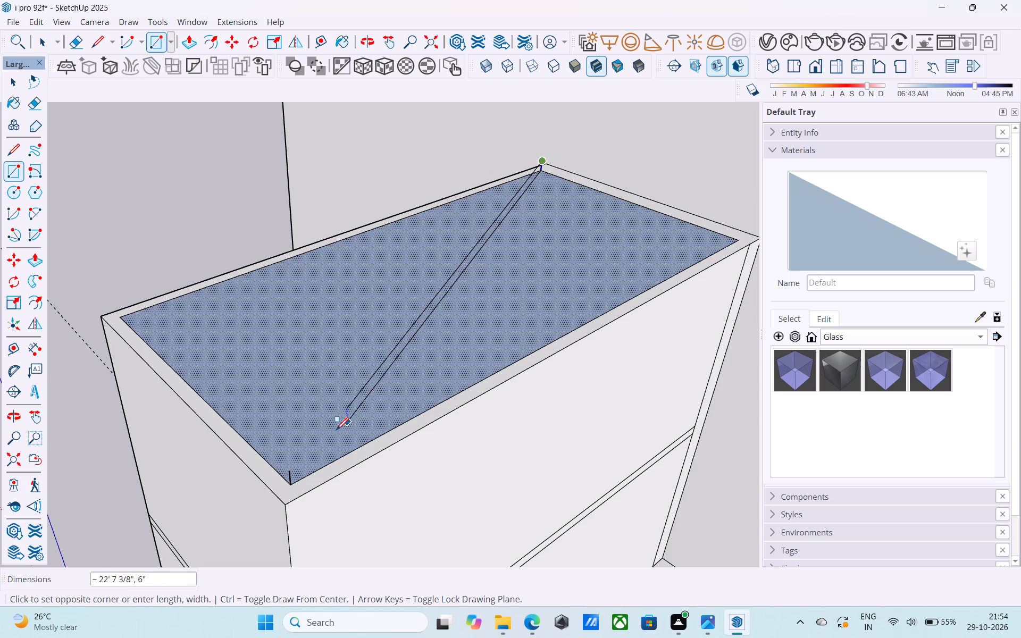
click(288, 473)
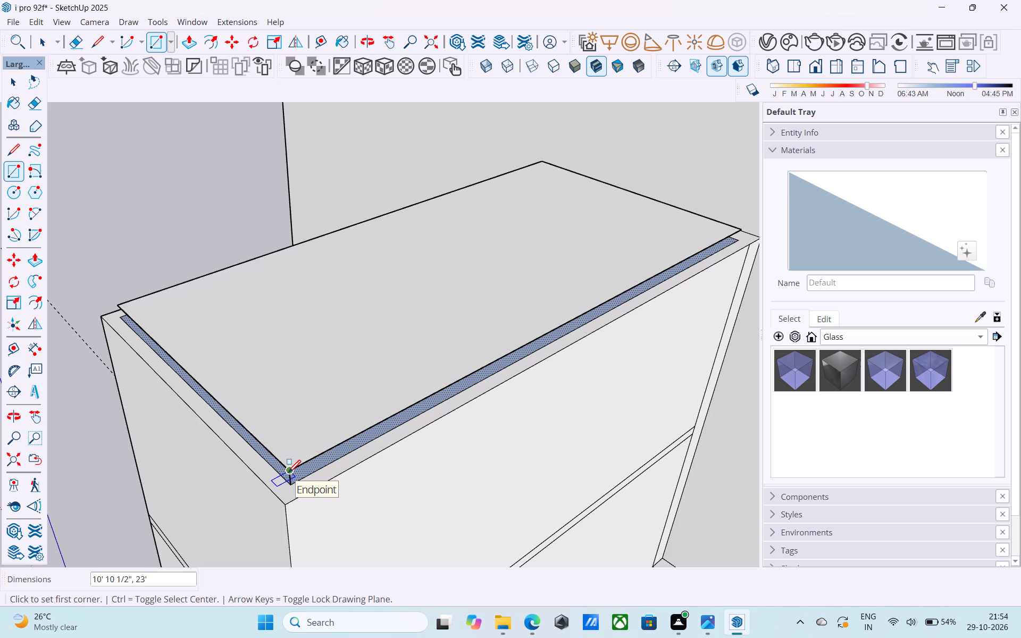
Draw 6" vertical edges at the two remaining inner corners up to the raised rectangle to close the roof slab's sides.
key(l)
middle_drag(509, 387, 477, 367)
scroll(408, 354, down, 5)
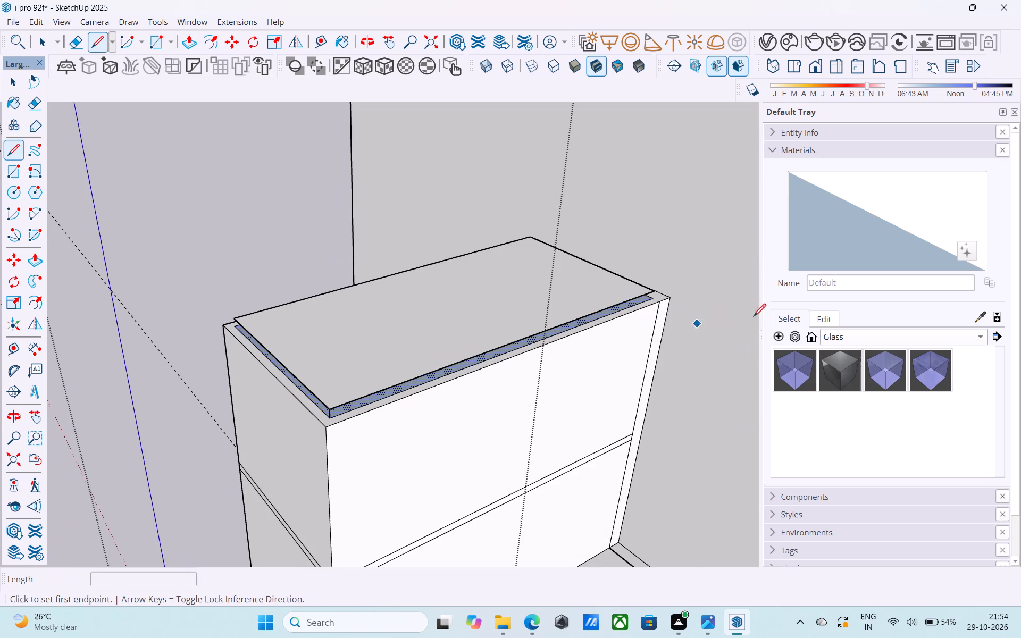
scroll(671, 292, up, 10)
click(640, 301)
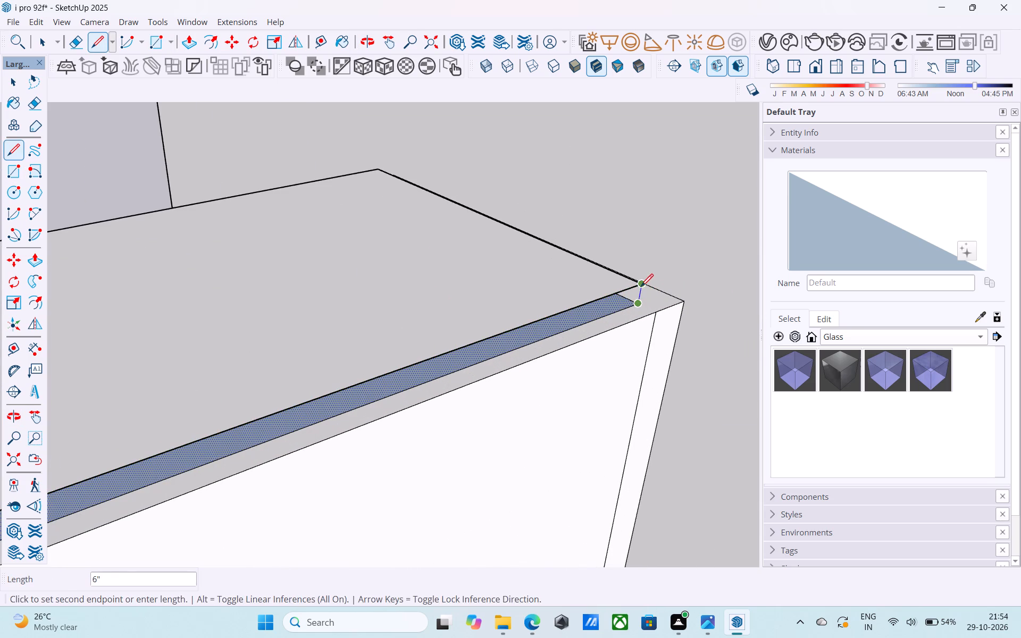
click(641, 288)
scroll(679, 321, down, 6)
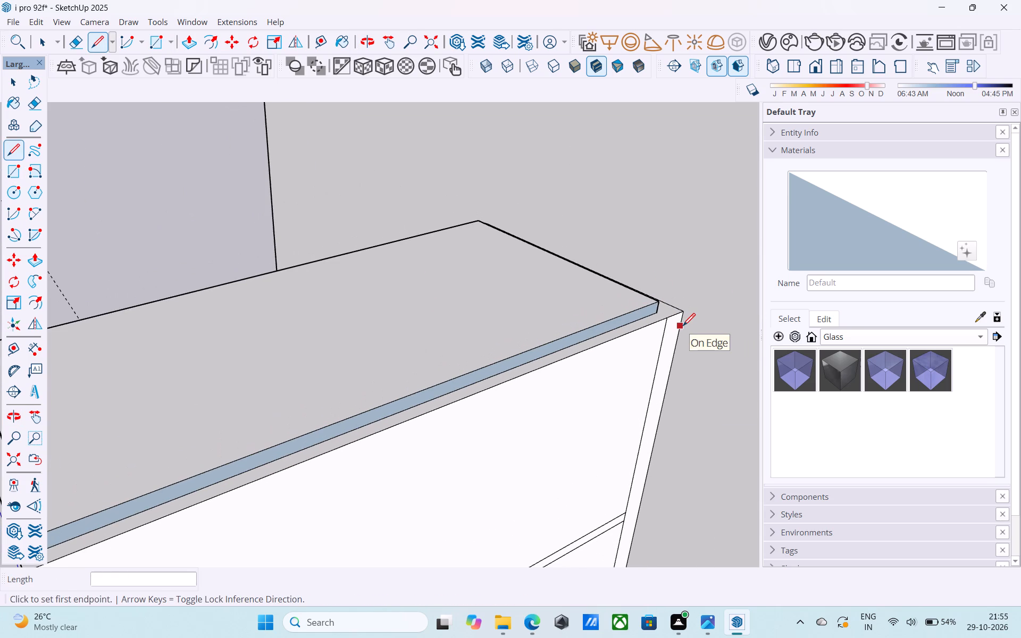
scroll(683, 328, down, 5)
middle_drag(683, 328, 759, 332)
middle_drag(443, 368, 646, 338)
scroll(648, 334, down, 9)
scroll(291, 431, up, 1)
middle_drag(291, 431, 338, 415)
scroll(361, 421, up, 7)
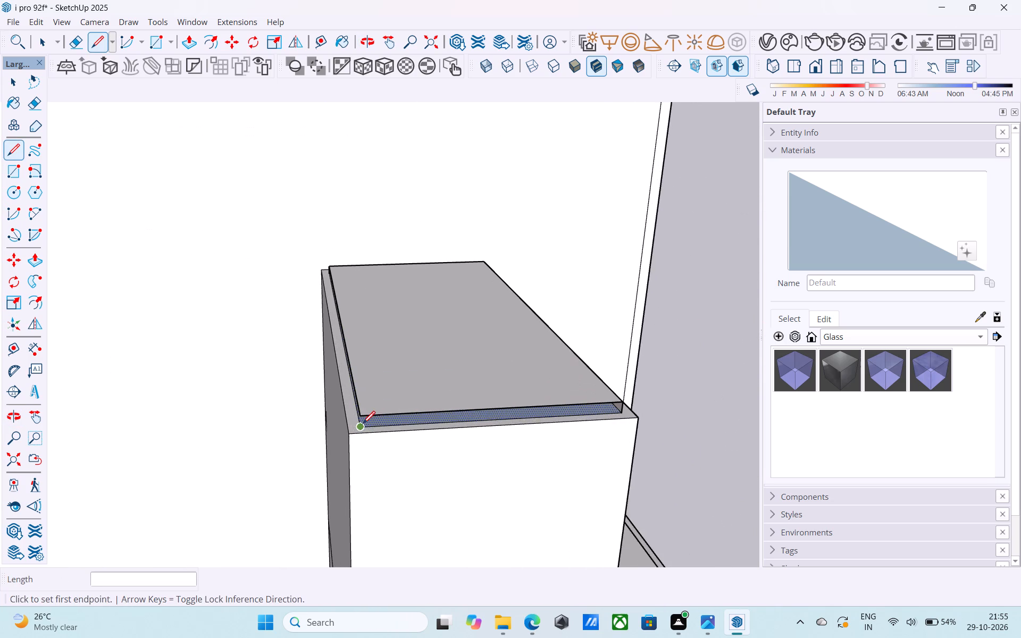
scroll(363, 425, up, 2)
click(360, 427)
click(363, 416)
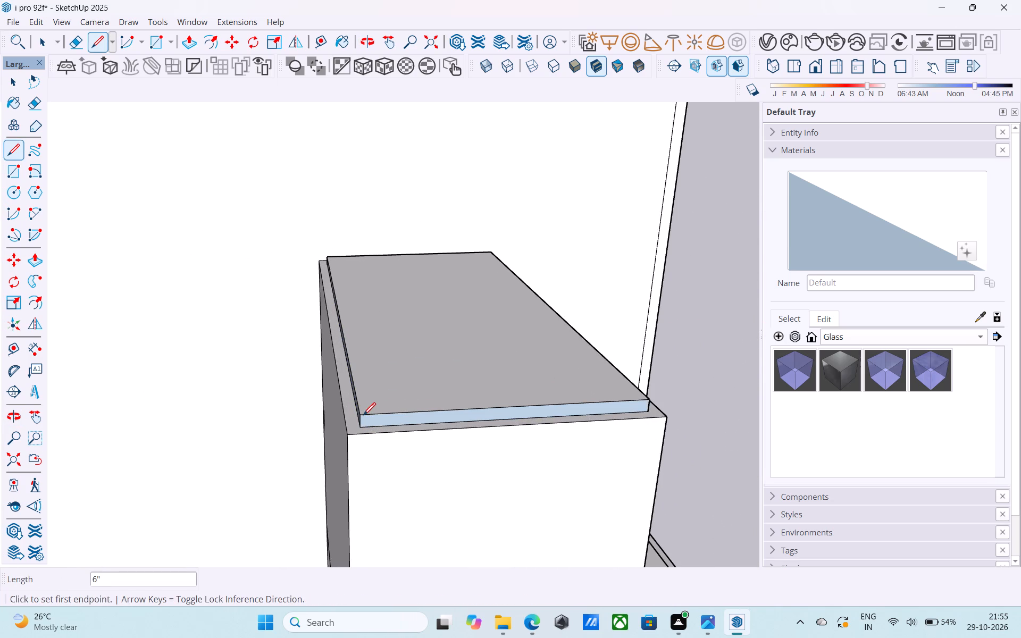
Examine the roof slab and the stacked storeys against the tall wall from several sides.
scroll(363, 416, down, 5)
middle_drag(363, 416, 324, 374)
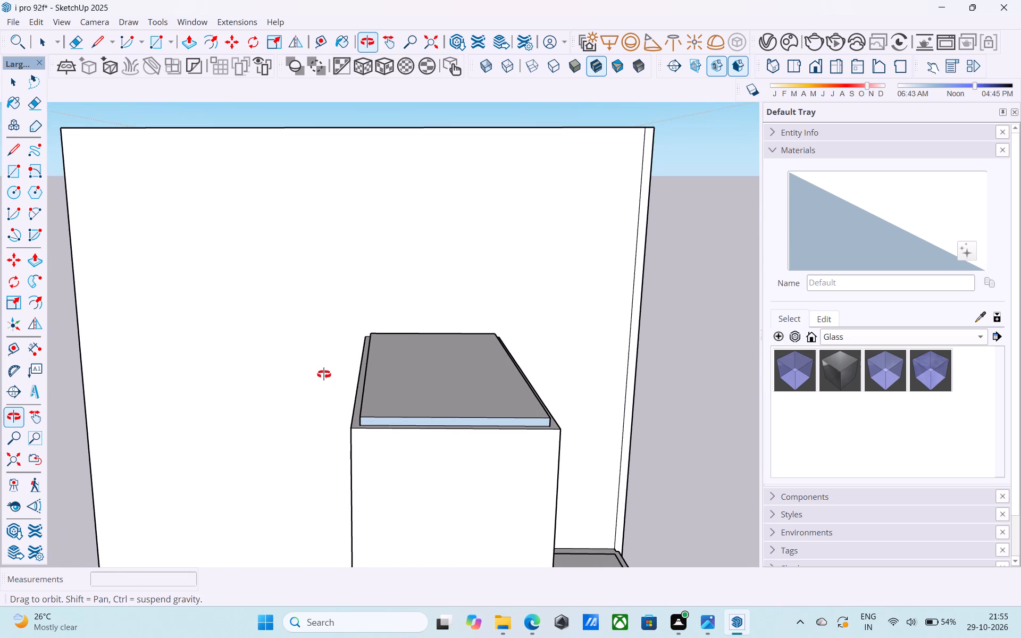
middle_drag(324, 374, 330, 348)
scroll(330, 340, down, 9)
middle_drag(388, 401, 246, 380)
scroll(322, 413, down, 2)
middle_drag(321, 417, 281, 449)
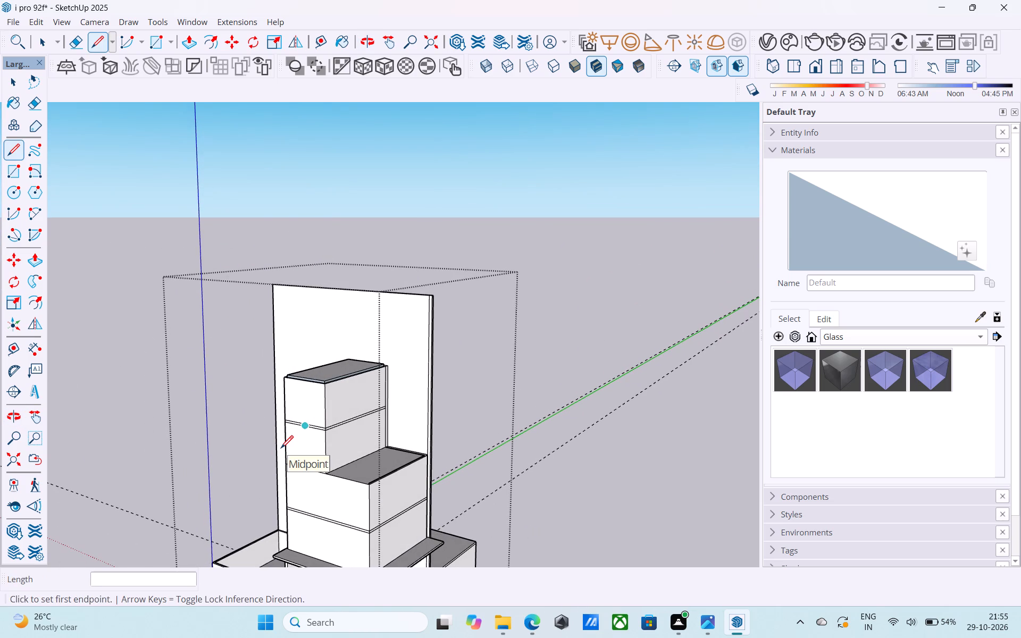
scroll(281, 449, up, 4)
middle_drag(286, 449, 289, 467)
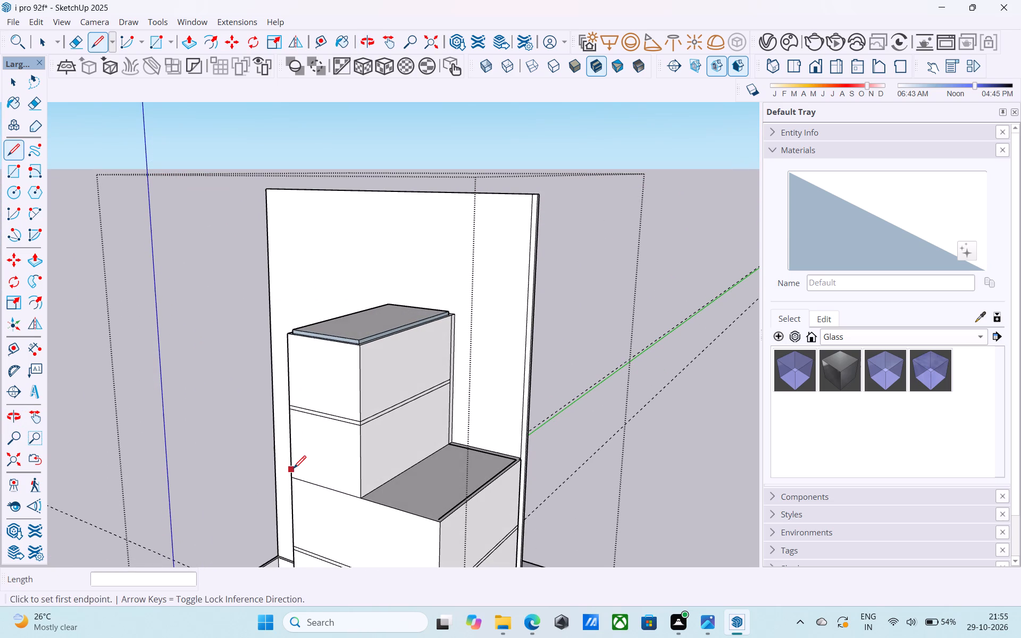
scroll(295, 470, down, 5)
middle_drag(308, 491, 313, 490)
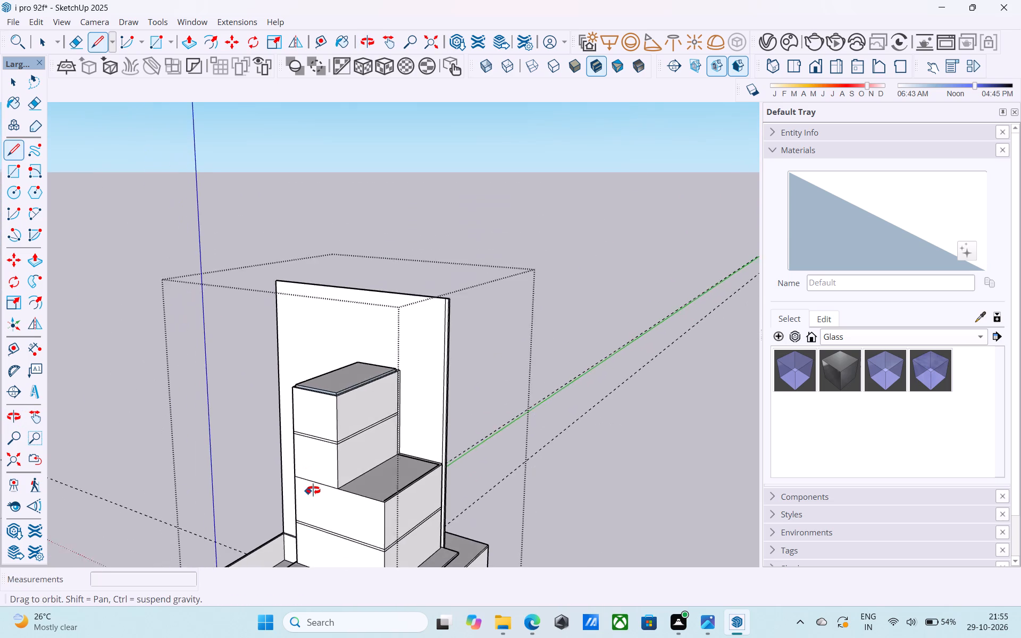
middle_drag(313, 490, 347, 534)
scroll(352, 367, up, 5)
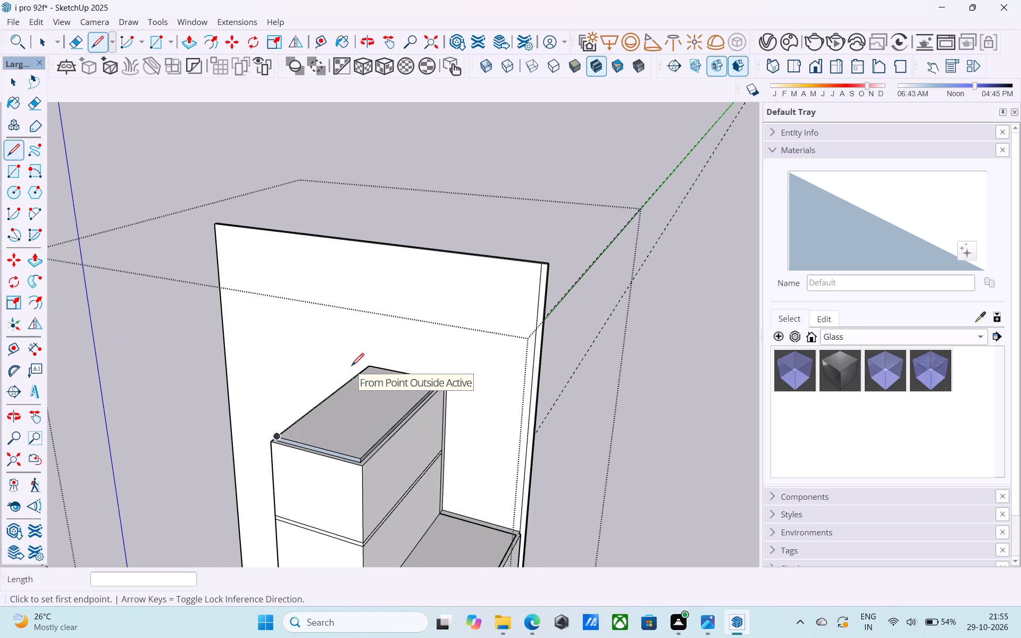
scroll(352, 367, down, 5)
scroll(502, 396, down, 2)
middle_drag(502, 397, 503, 436)
scroll(323, 406, up, 14)
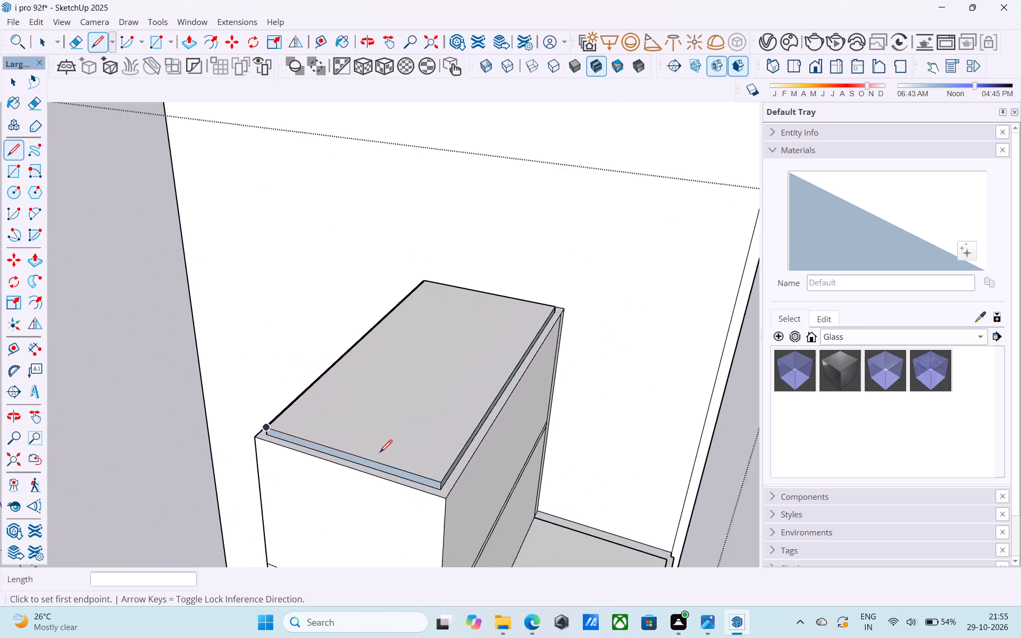
scroll(376, 459, up, 2)
Reverse the blue back faces on the roof slab's two long sides and the short side between them.
key(space)
middle_drag(397, 494, 344, 397)
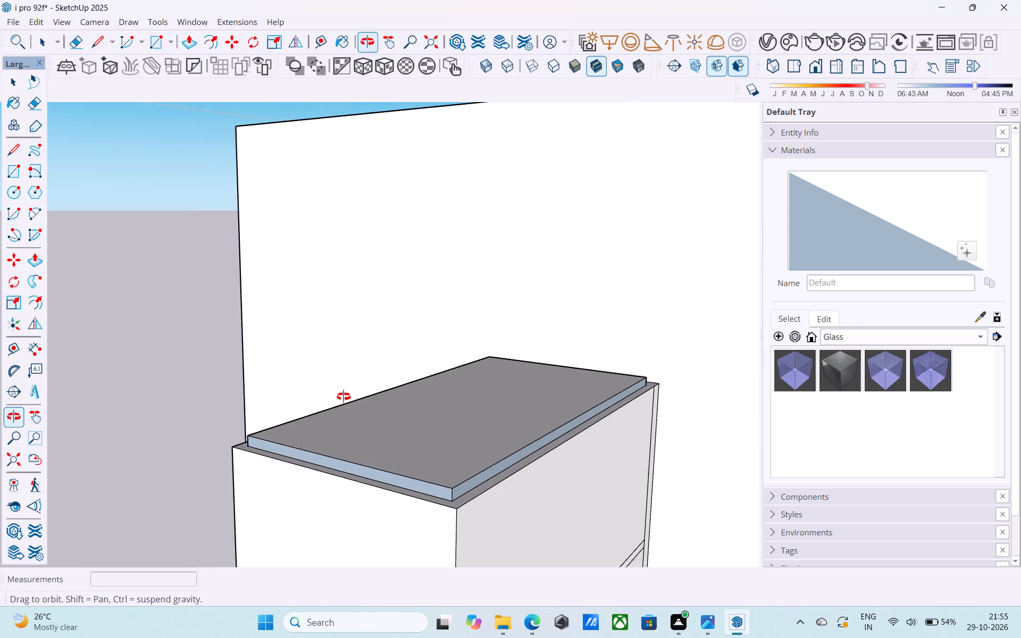
middle_drag(344, 397, 341, 388)
middle_drag(425, 549, 411, 528)
scroll(407, 543, up, 3)
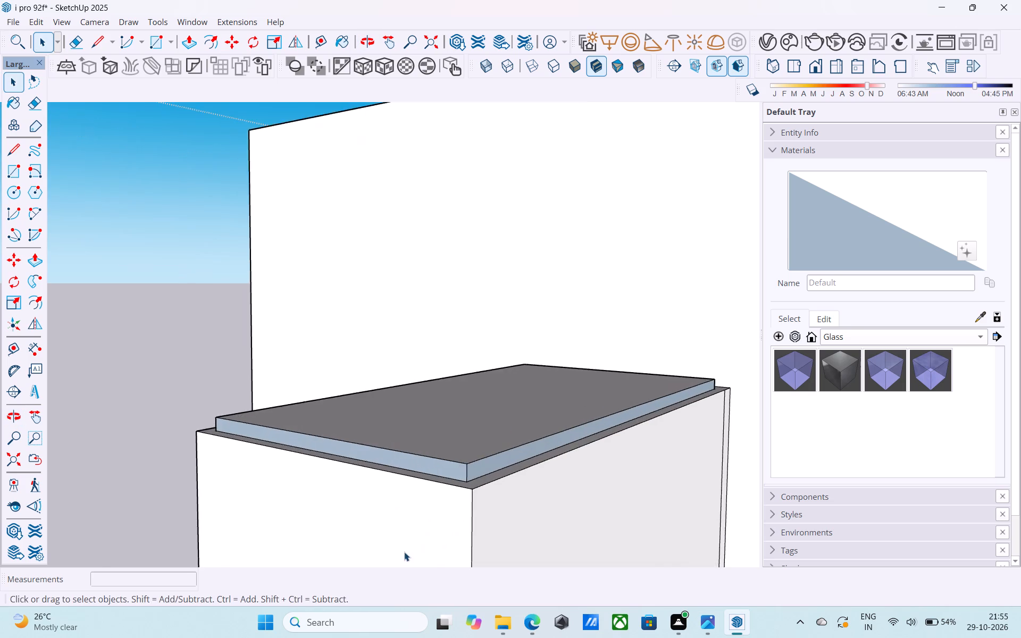
scroll(404, 552, up, 4)
click(475, 468)
right_click(475, 468)
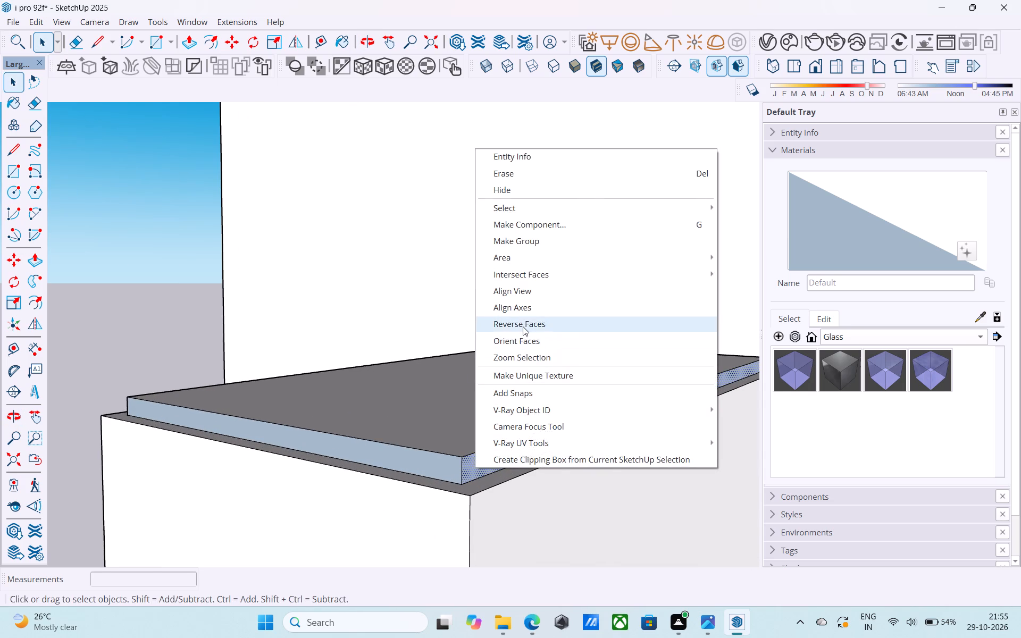
click(523, 326)
click(448, 477)
click(450, 468)
right_click(450, 468)
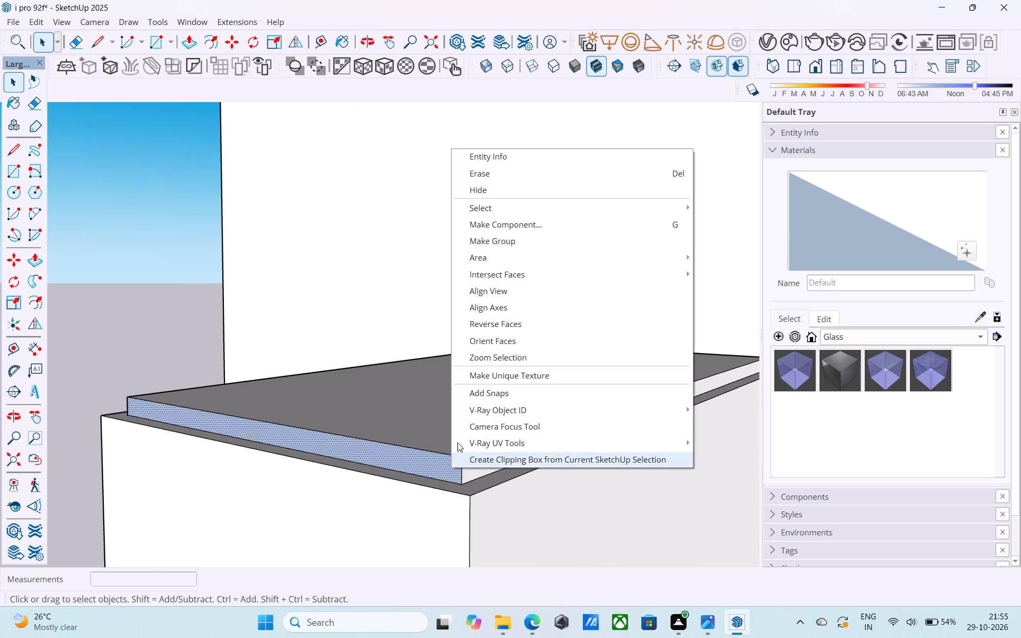
click(490, 331)
scroll(473, 406, down, 4)
middle_drag(472, 407, 902, 447)
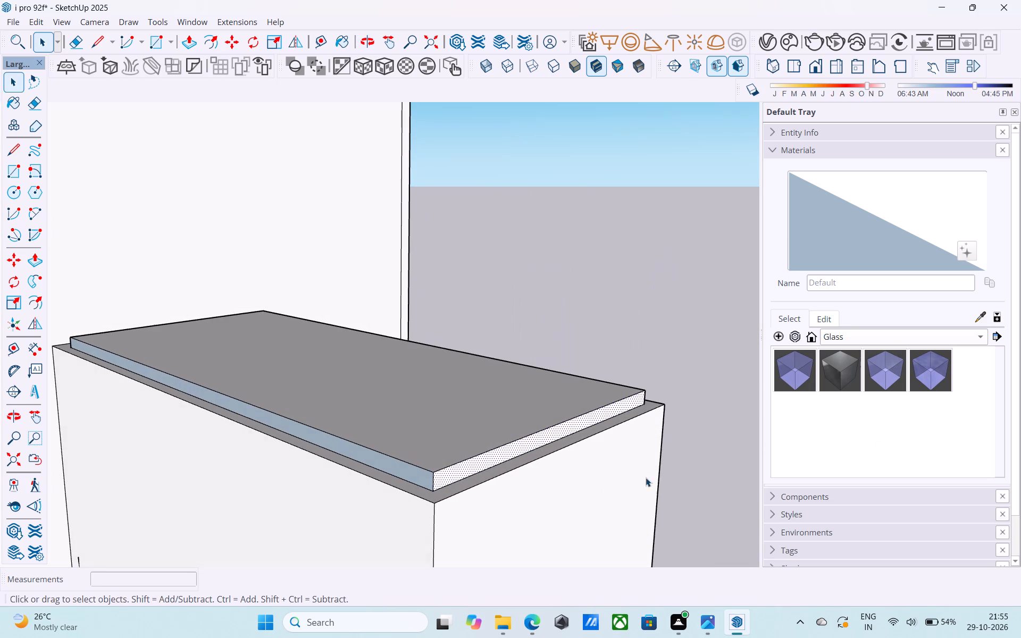
click(423, 475)
right_click(423, 475)
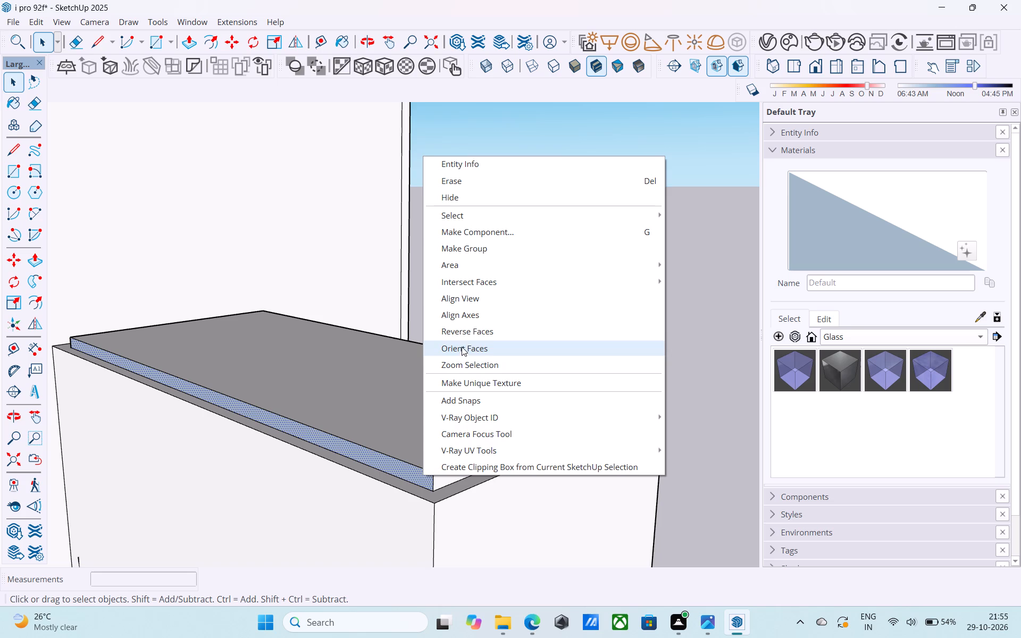
click(462, 337)
Check the face orientation and edges around the roof slab from several sides.
scroll(462, 344, down, 5)
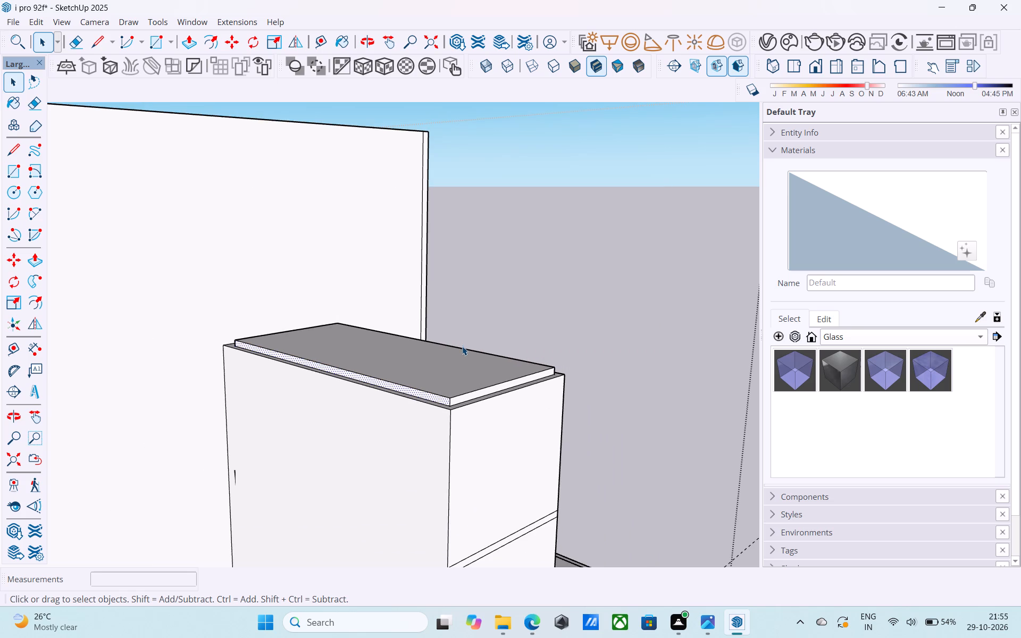
middle_drag(461, 347, 276, 376)
scroll(440, 383, down, 5)
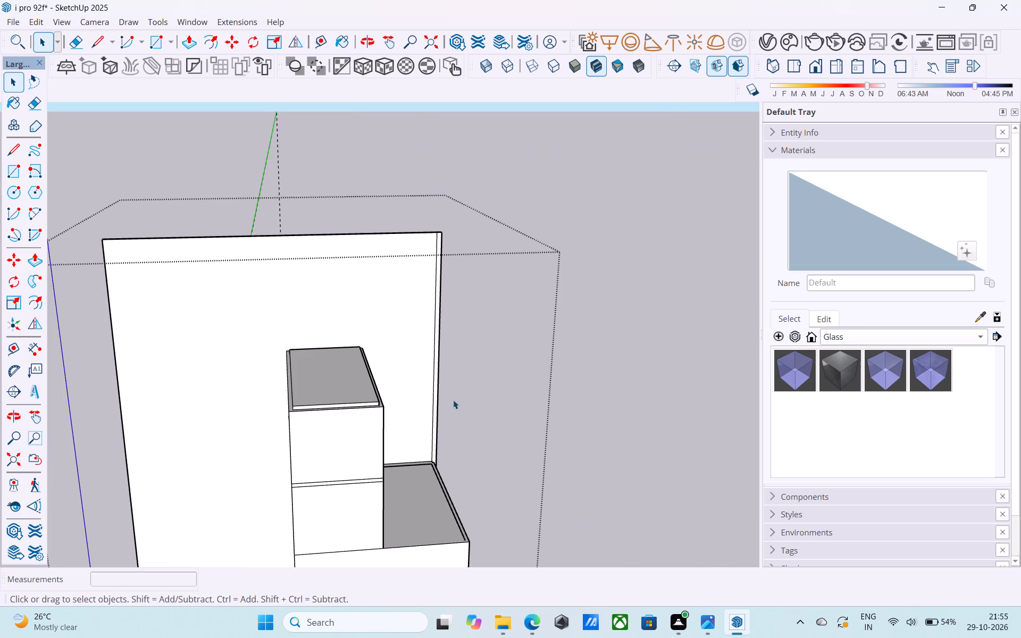
middle_drag(497, 444, 220, 411)
scroll(318, 314, up, 4)
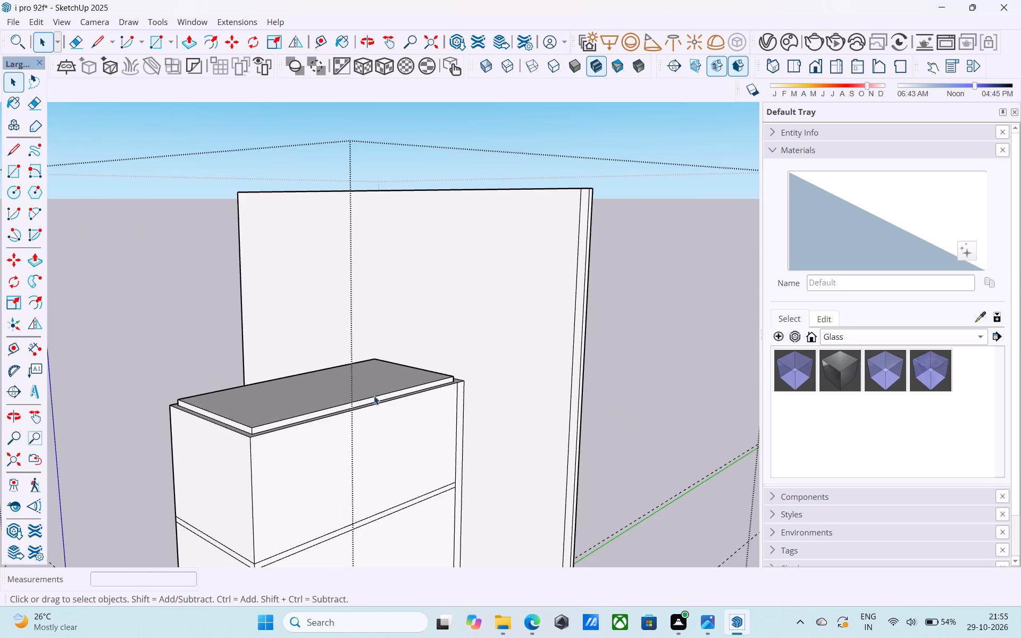
middle_drag(372, 397, 265, 395)
scroll(288, 391, up, 8)
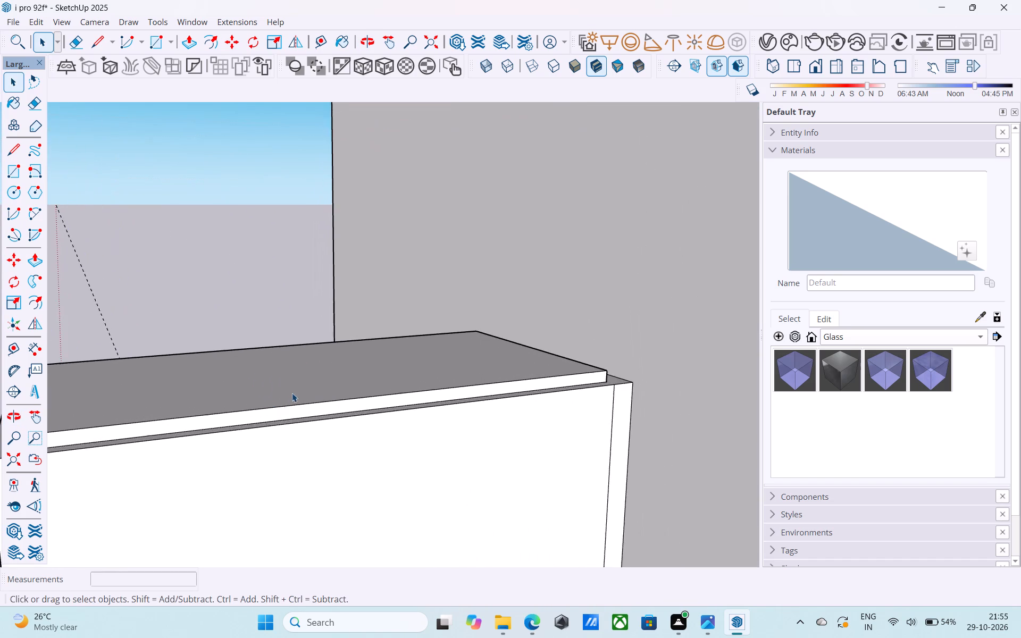
middle_drag(330, 419, 187, 438)
scroll(455, 441, down, 2)
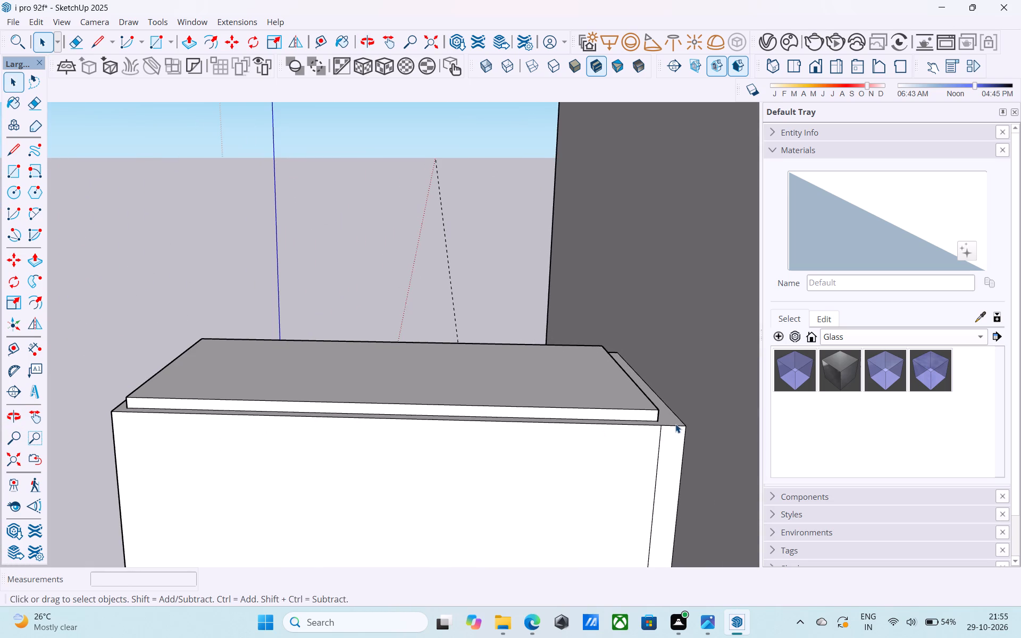
Reverse the blue back face on the remaining short side of the raised roof slab.
middle_drag(675, 423, 619, 414)
scroll(620, 415, up, 8)
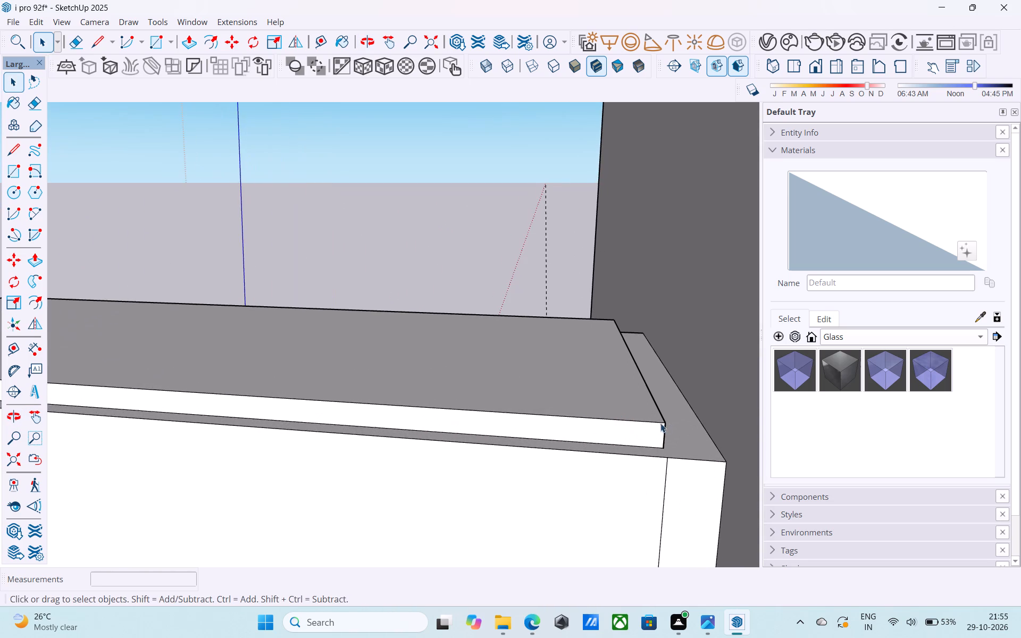
shift+middle_drag(694, 421, 617, 417)
scroll(615, 406, up, 5)
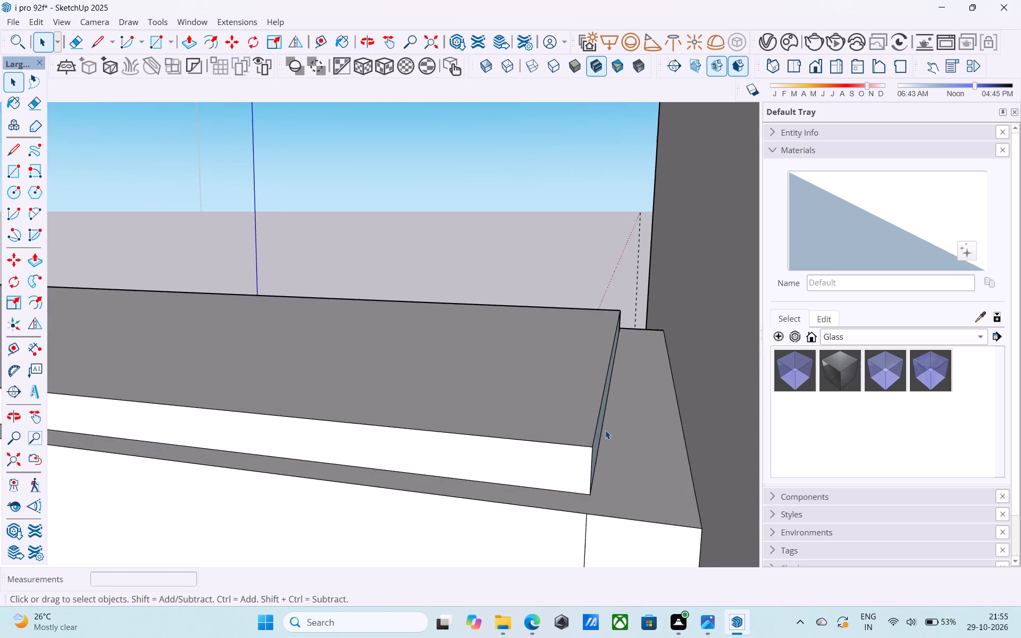
scroll(605, 430, up, 1)
middle_drag(604, 430, 585, 418)
click(587, 438)
right_click(587, 438)
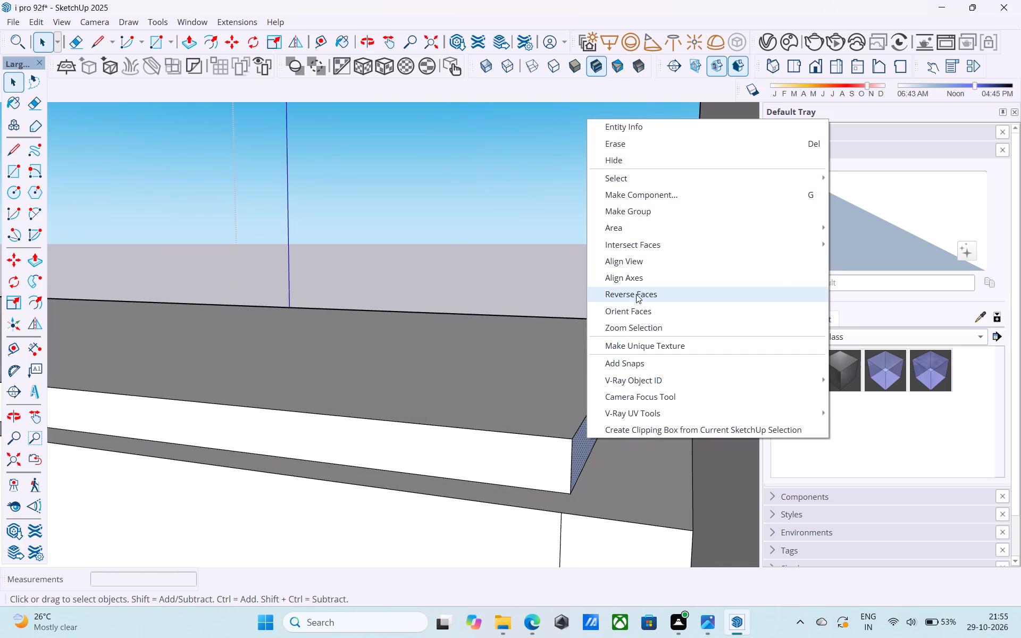
click(636, 294)
Push/pull the narrow perimeter ledge around the roof slab up 6", level with the slab's top.
middle_drag(701, 317, 791, 325)
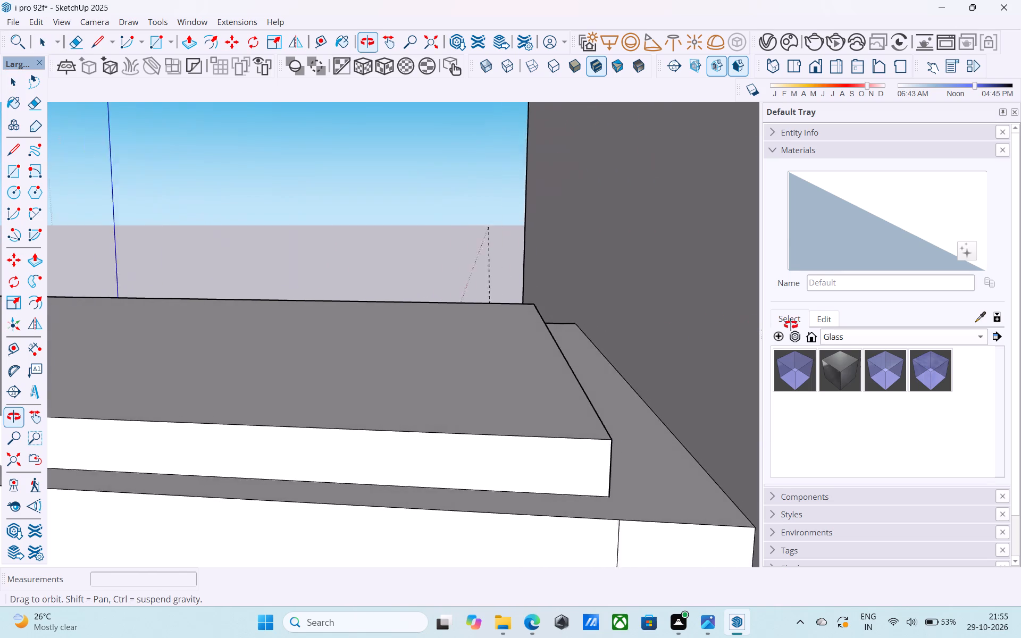
middle_drag(791, 325, 791, 325)
scroll(791, 325, down, 3)
scroll(792, 325, down, 19)
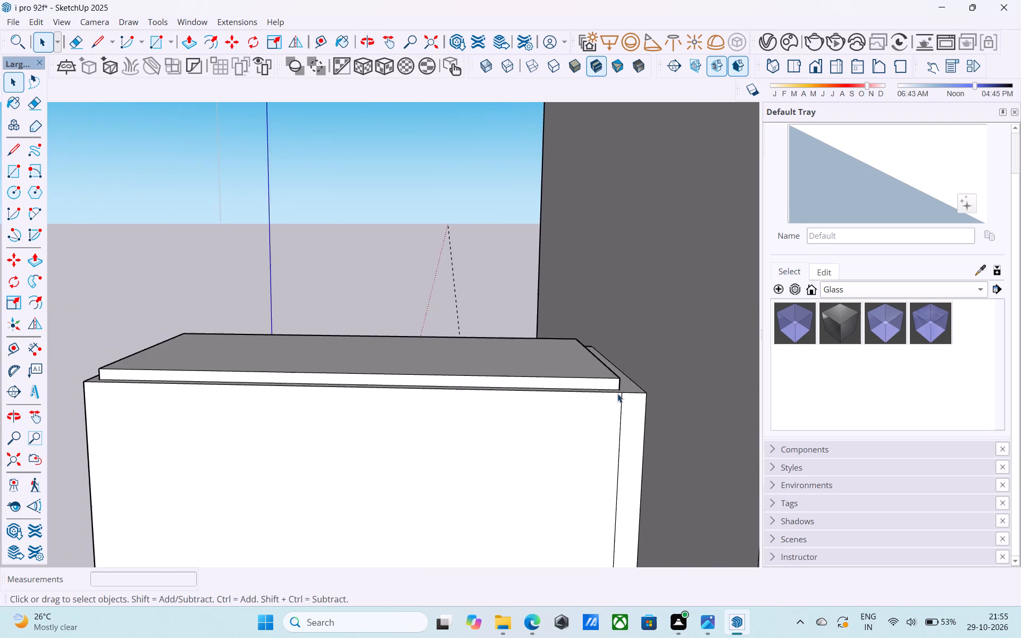
scroll(617, 393, down, 3)
middle_drag(547, 446, 672, 503)
scroll(475, 397, down, 9)
middle_drag(473, 451, 518, 471)
scroll(512, 432, up, 5)
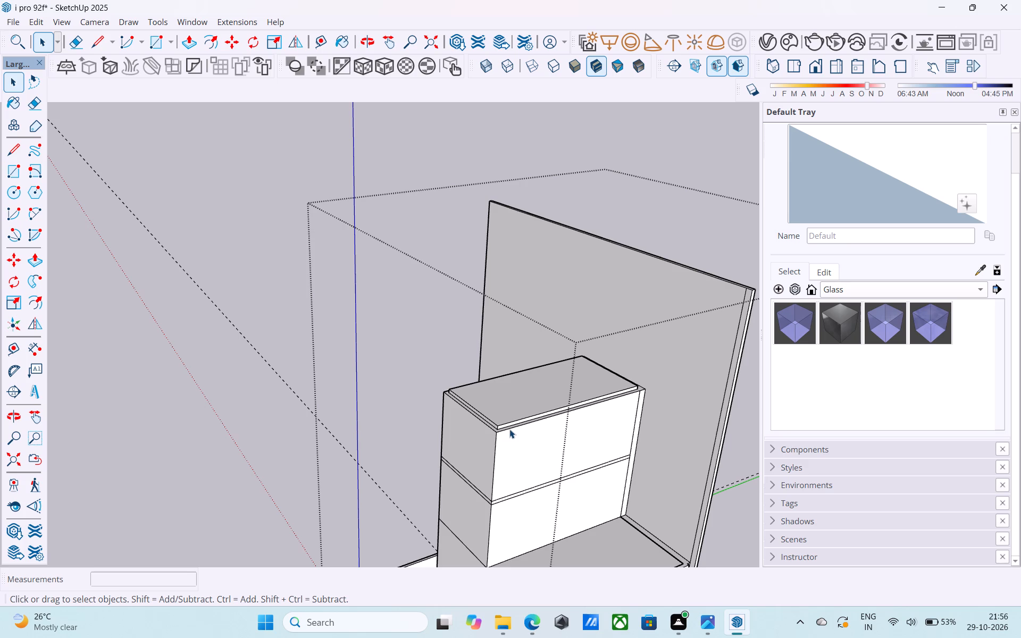
scroll(509, 428, up, 14)
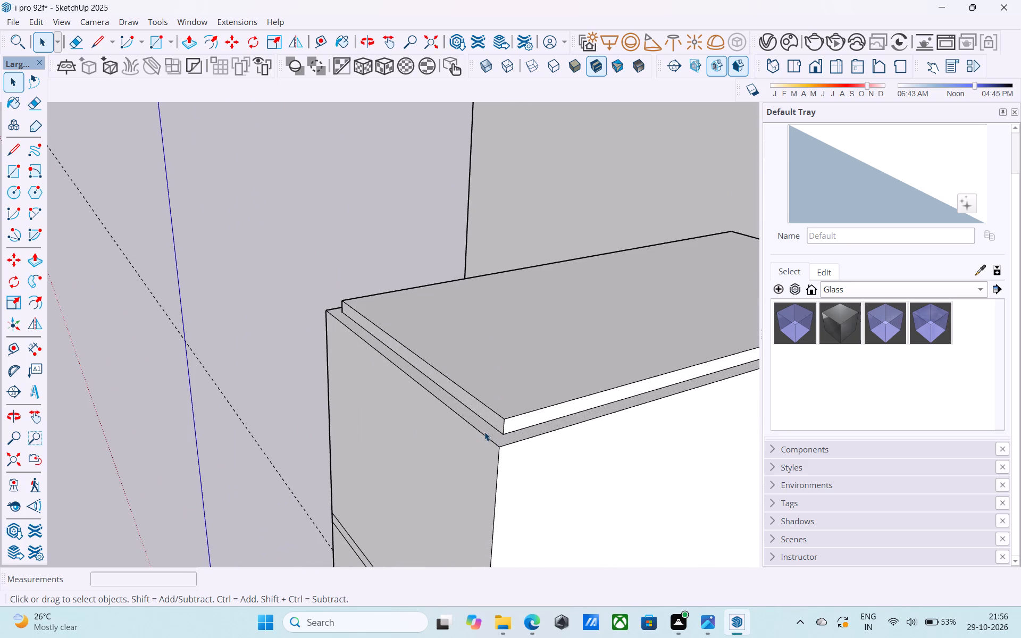
click(486, 430)
key(p)
click(486, 430)
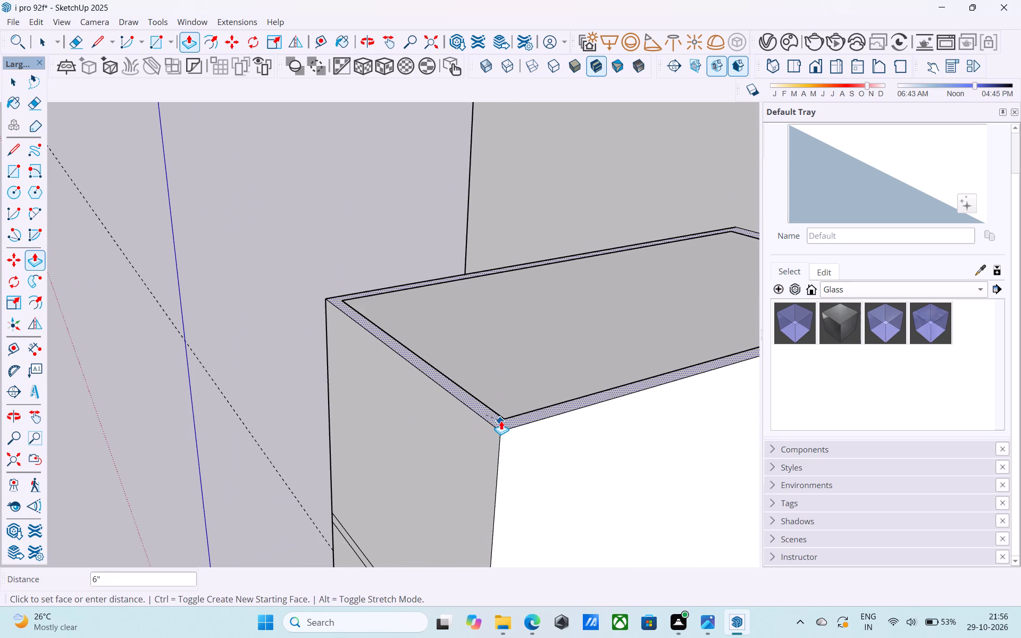
click(502, 419)
key(space)
Push/pull the perimeter face around the roof slab up 10' to form the next storey's walls.
click(502, 419)
click(501, 423)
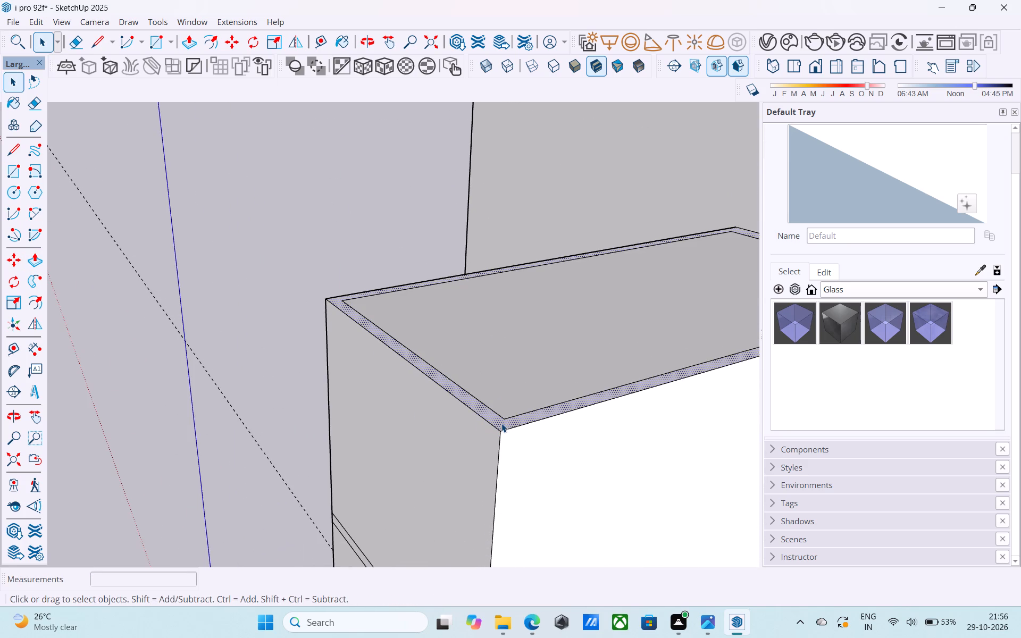
key(p)
click(501, 423)
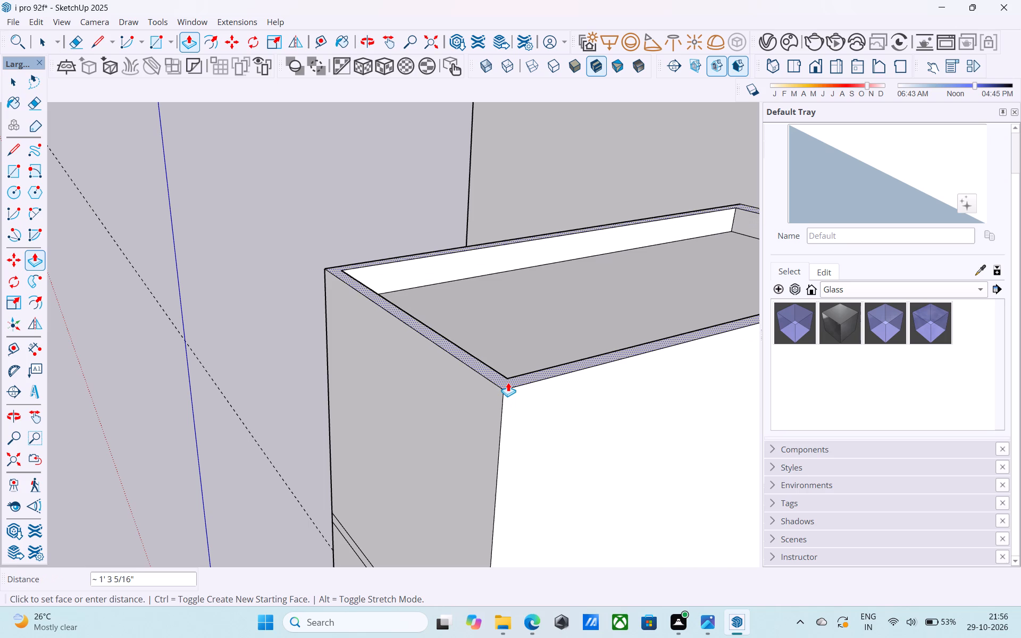
text(10')
key(Return)
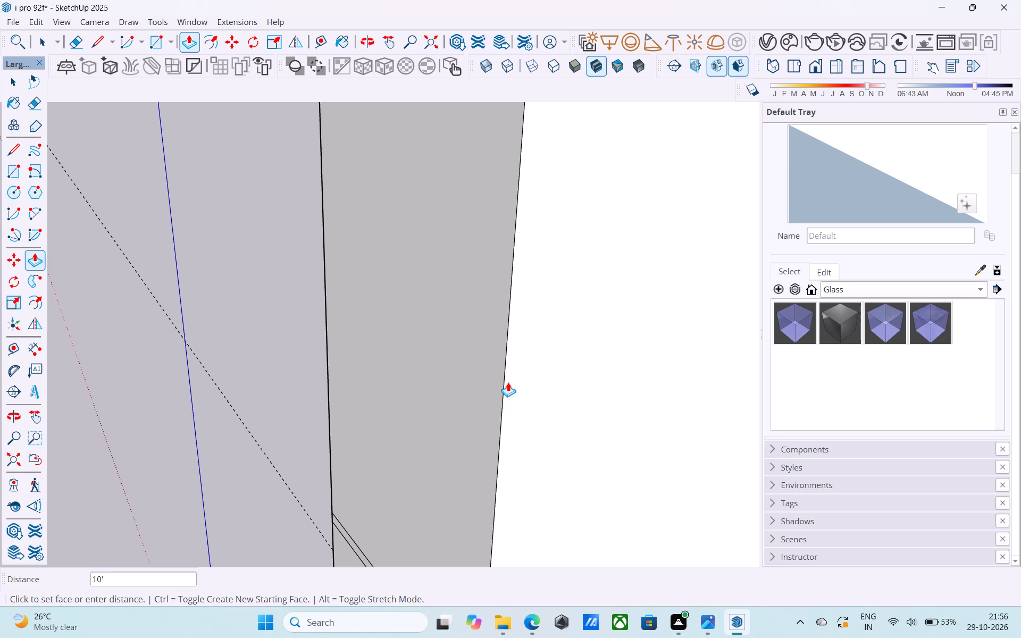
key(space)
Copy the upper floor-band edges on the top storey's long and short outer faces 10' straight up.
scroll(437, 358, down, 7)
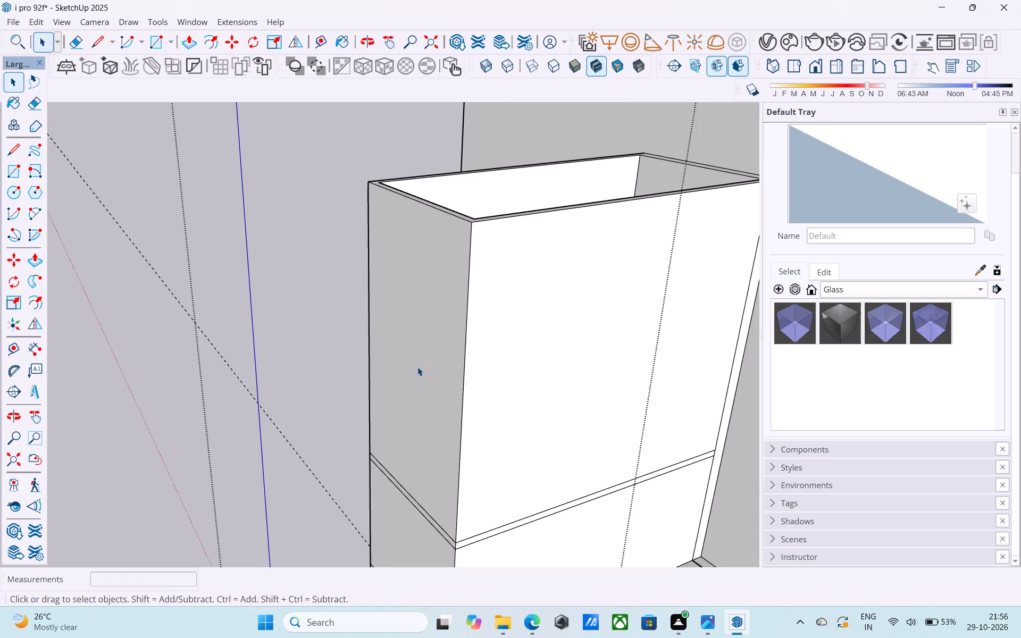
scroll(417, 367, down, 5)
middle_drag(447, 480, 458, 458)
scroll(461, 459, up, 2)
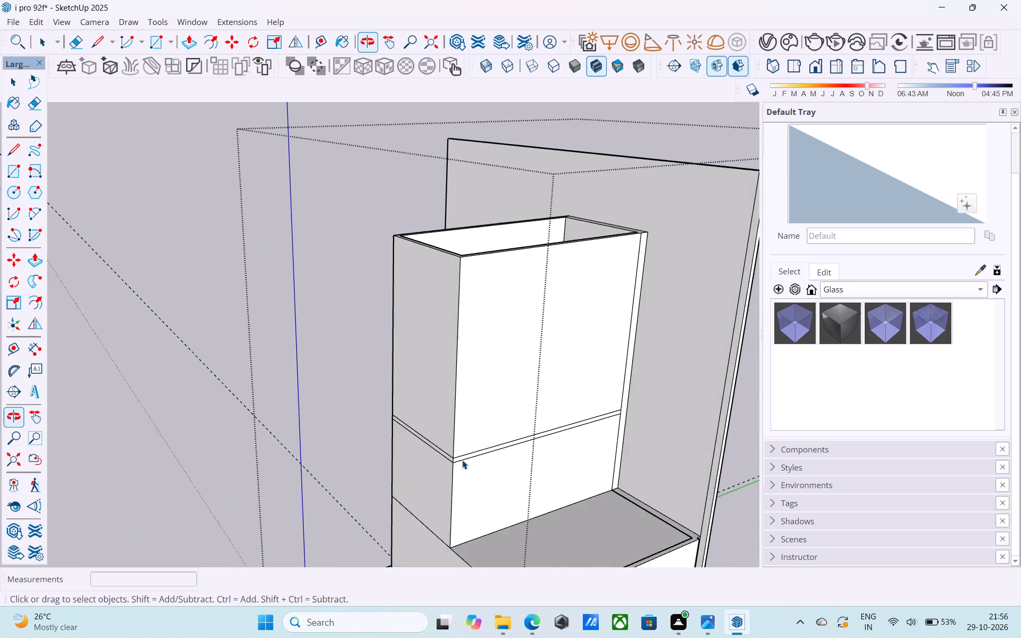
scroll(462, 460, up, 10)
click(453, 450)
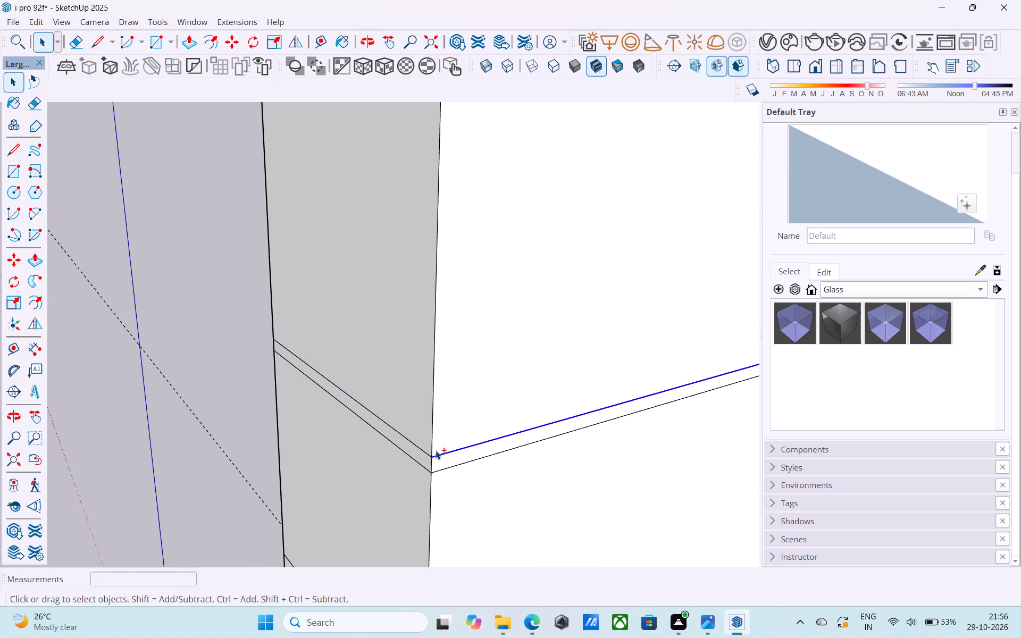
shift+click(424, 452)
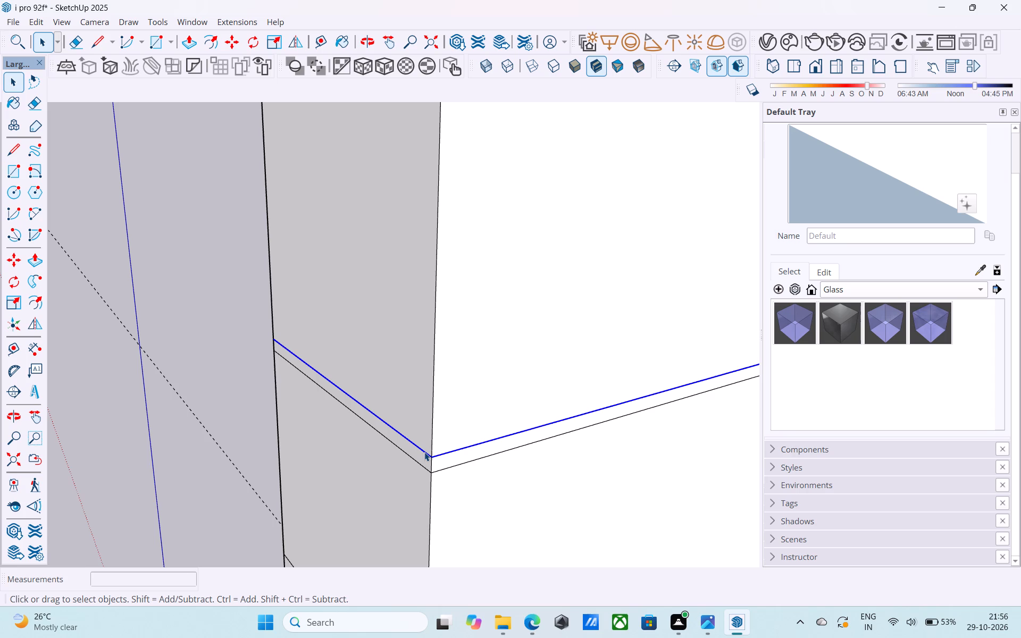
key(m)
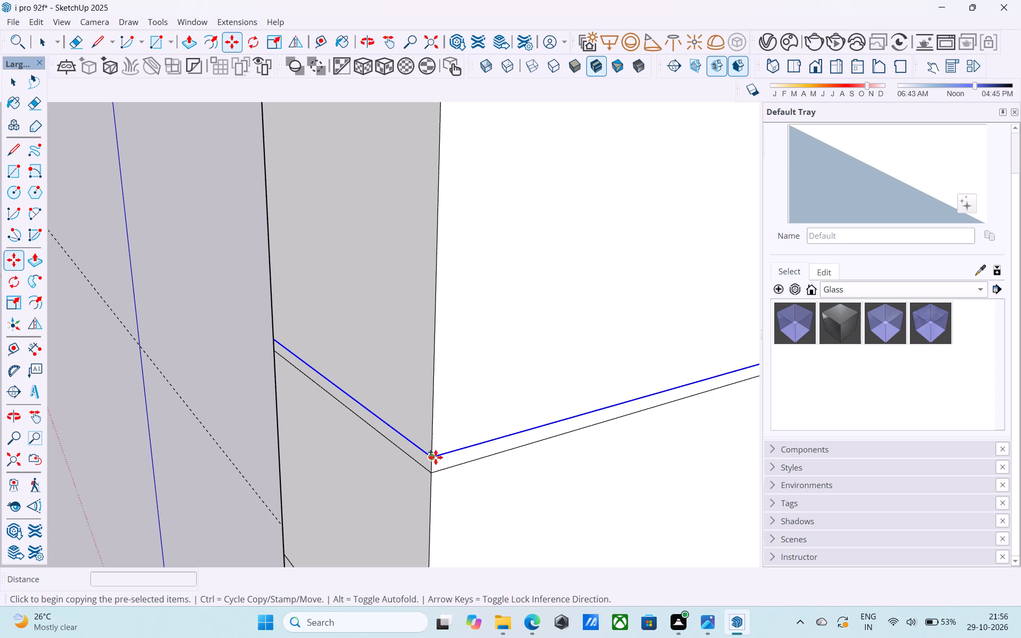
click(430, 459)
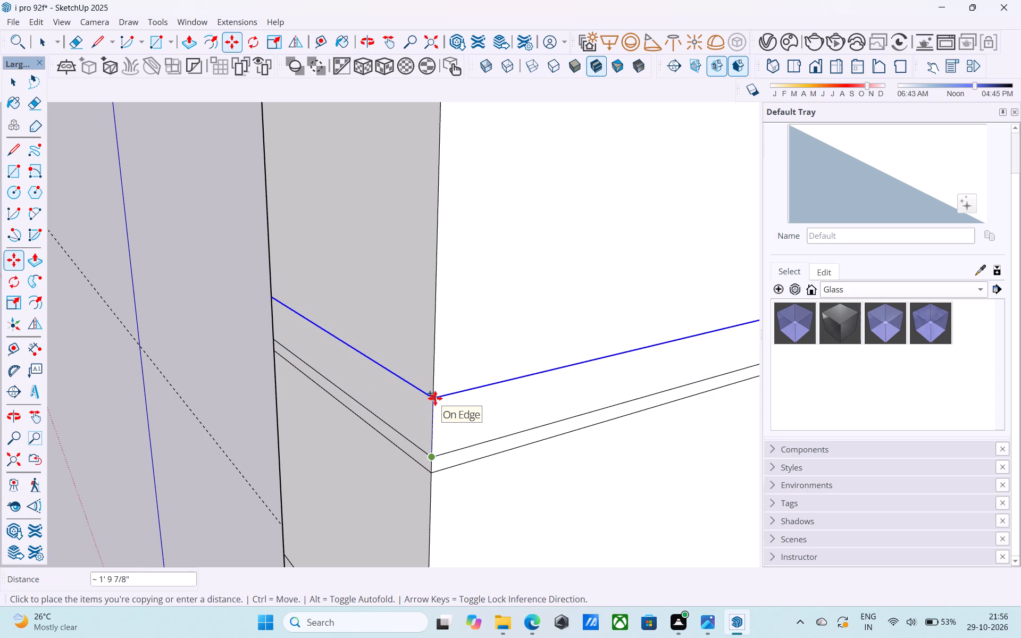
text(10')
key(Return)
Copy the two raised edges another 6" up to mark the next floor band on both outer faces.
scroll(440, 386, down, 6)
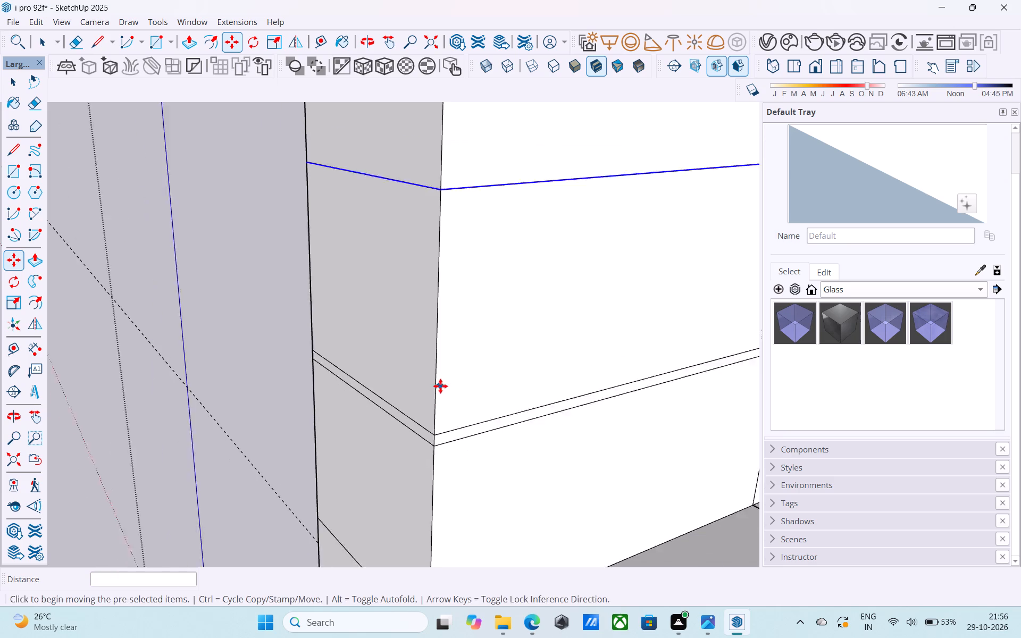
shift+middle_drag(440, 387, 457, 585)
scroll(473, 456, up, 4)
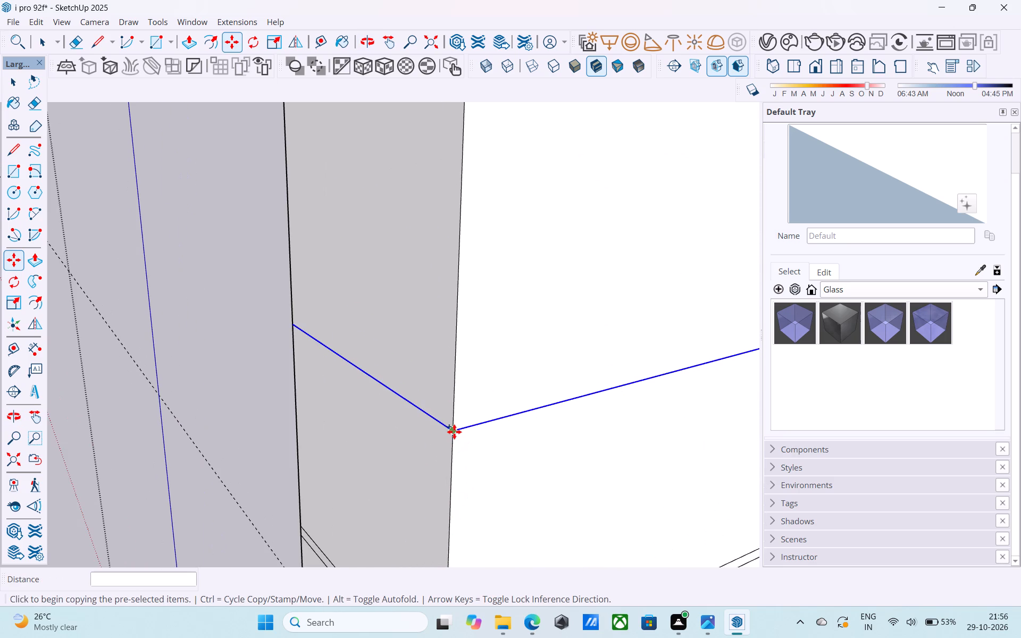
click(454, 432)
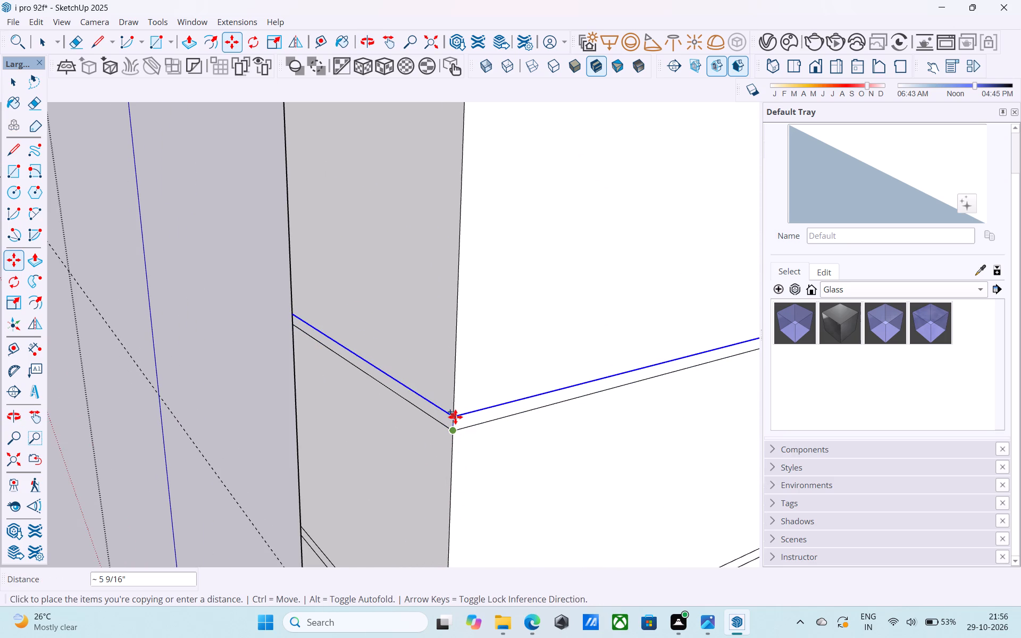
text(6")
key(Return)
key(space)
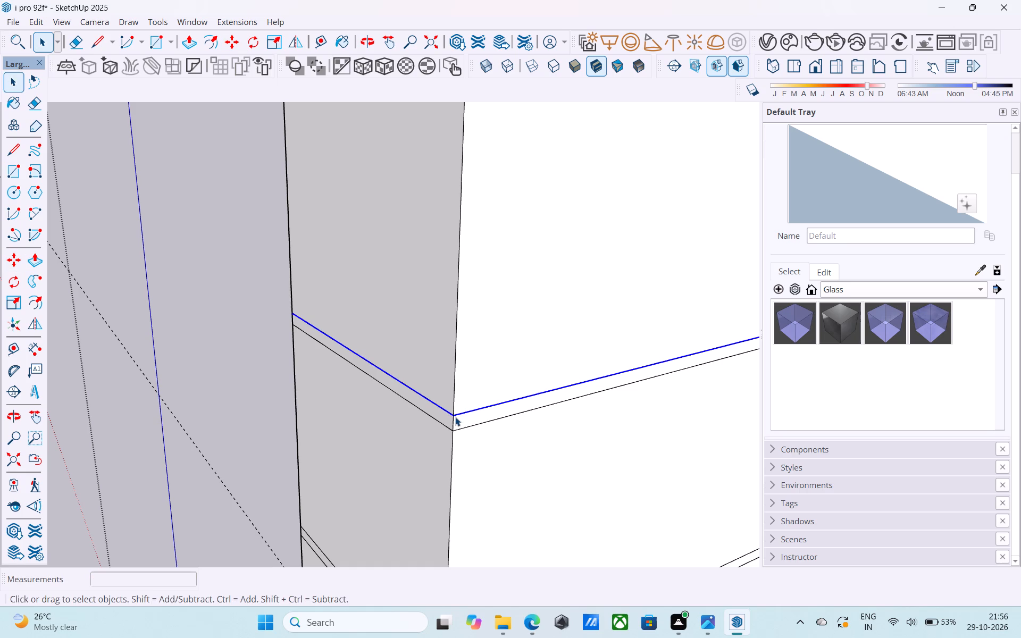
Examine the stacked storeys and their floor bands against the tall wall from several sides.
scroll(454, 417, down, 16)
middle_drag(449, 433, 457, 489)
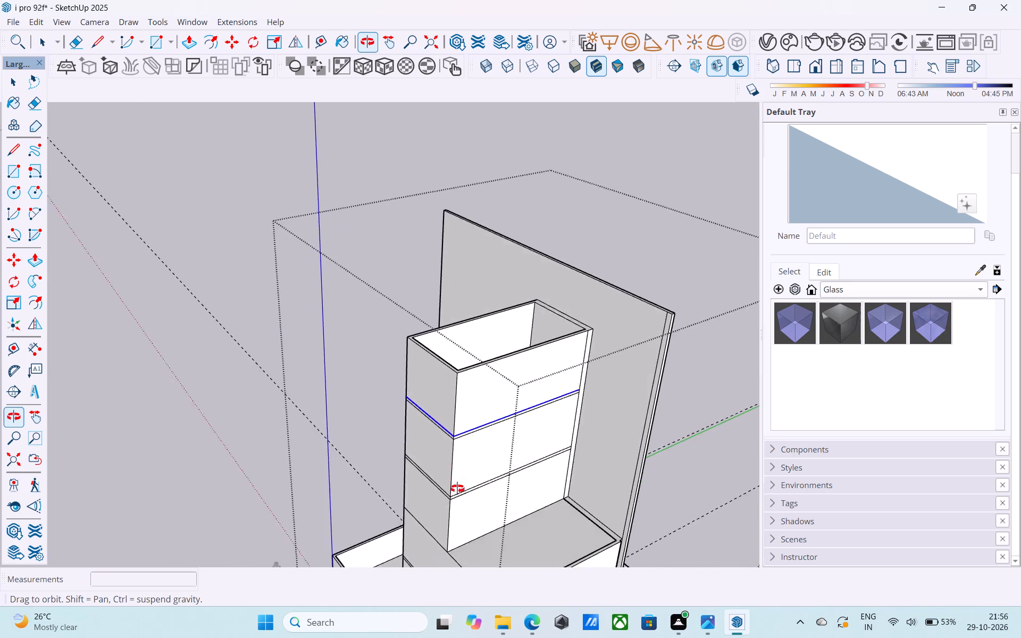
middle_drag(457, 489, 394, 427)
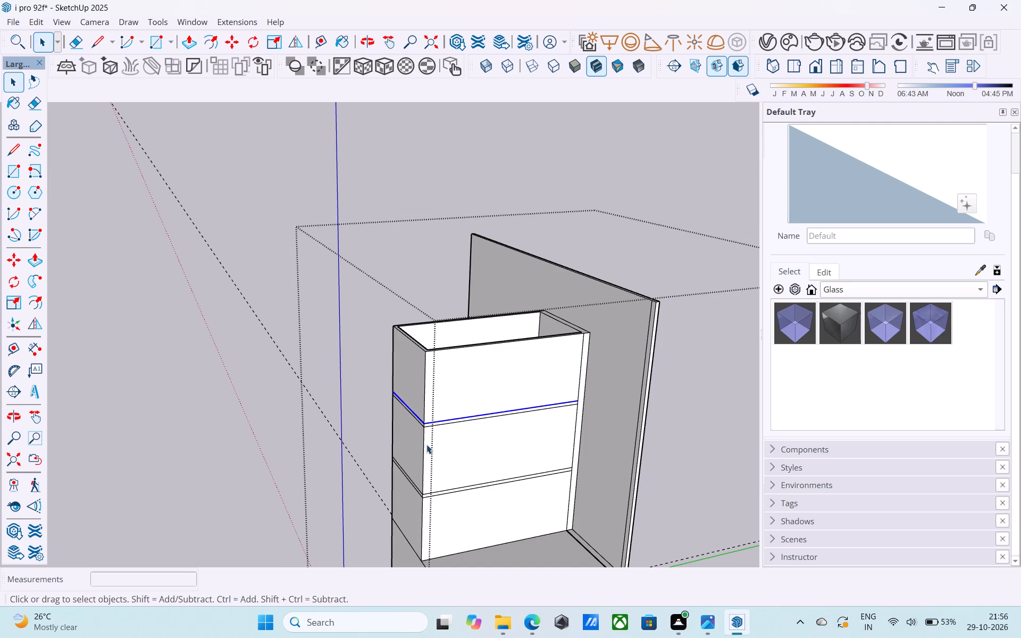
middle_drag(436, 439, 443, 414)
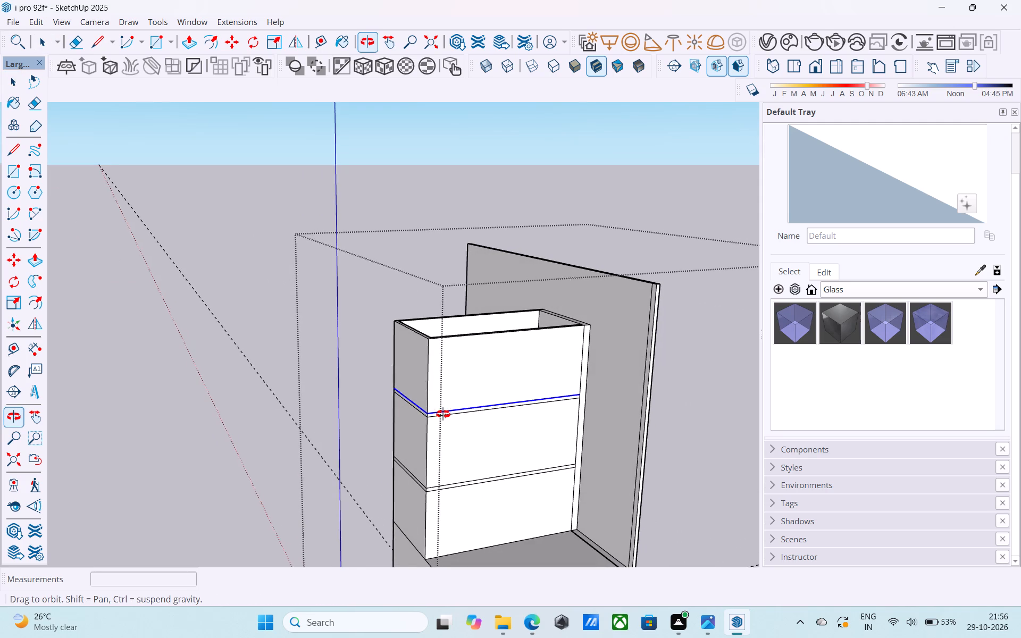
middle_drag(443, 414, 470, 416)
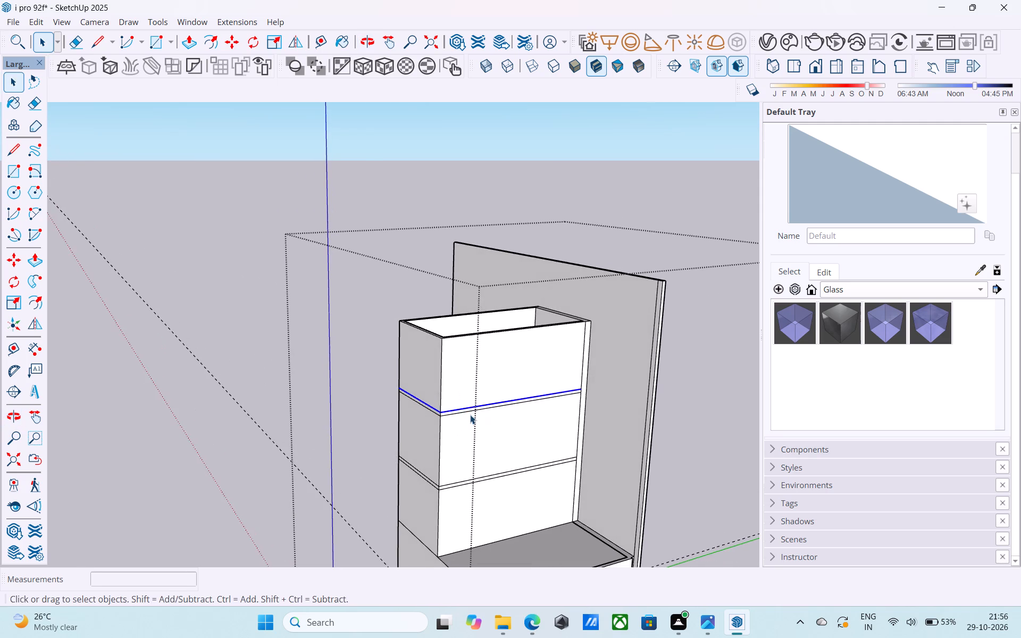
scroll(470, 414, down, 10)
Draw the missing 11' 4 1/2" inner border line along the lower terrace's open edge, from the inner corner to the storey wall.
scroll(483, 511, up, 15)
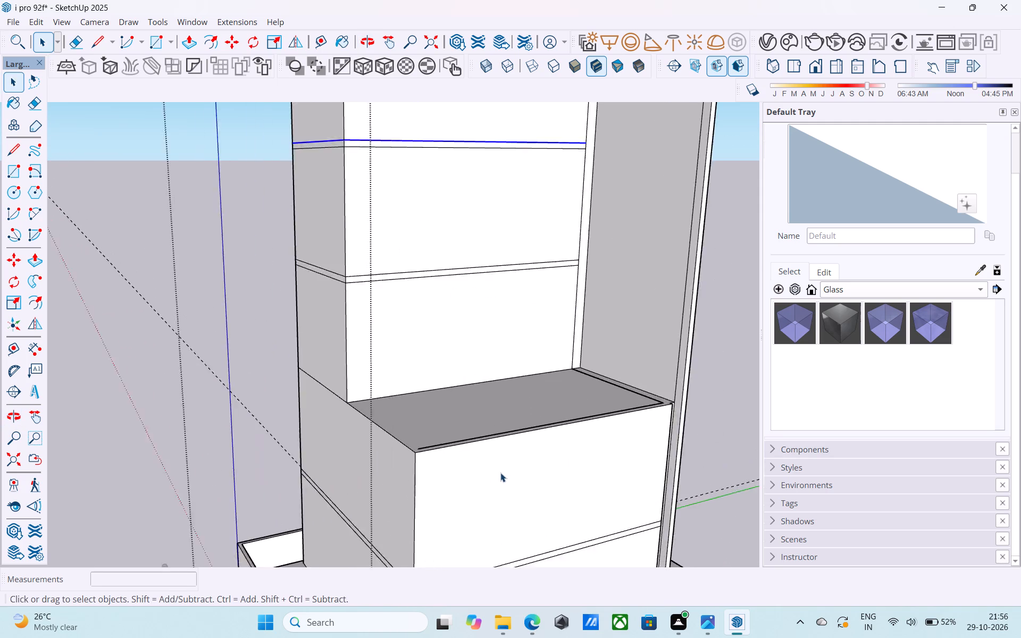
scroll(500, 473, up, 4)
middle_drag(500, 473, 696, 538)
scroll(600, 285, up, 2)
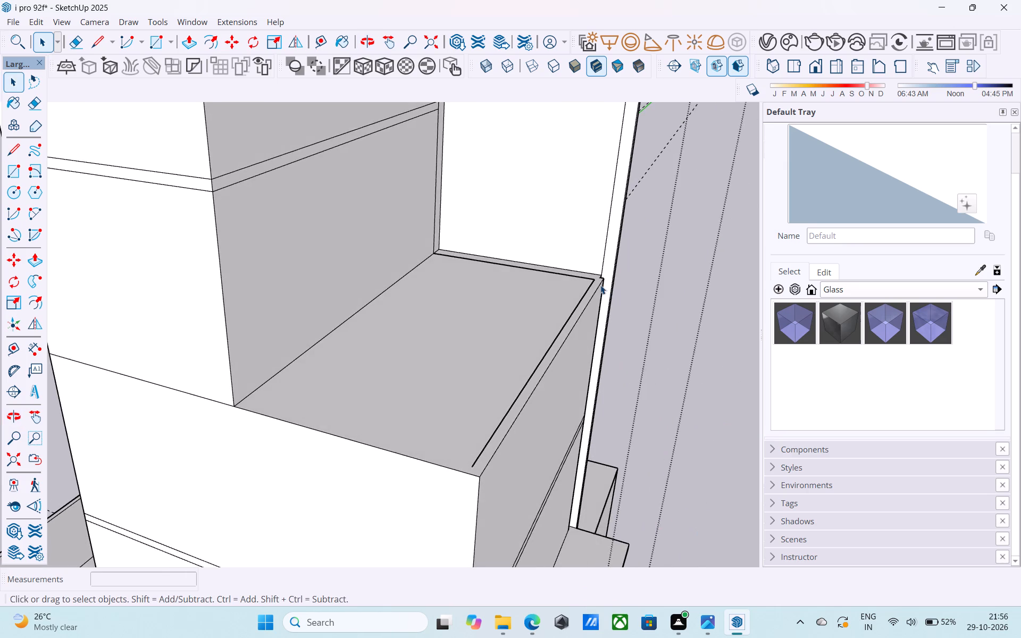
scroll(600, 285, up, 6)
scroll(596, 288, down, 9)
middle_drag(476, 465, 468, 459)
scroll(468, 459, up, 6)
key(l)
click(474, 463)
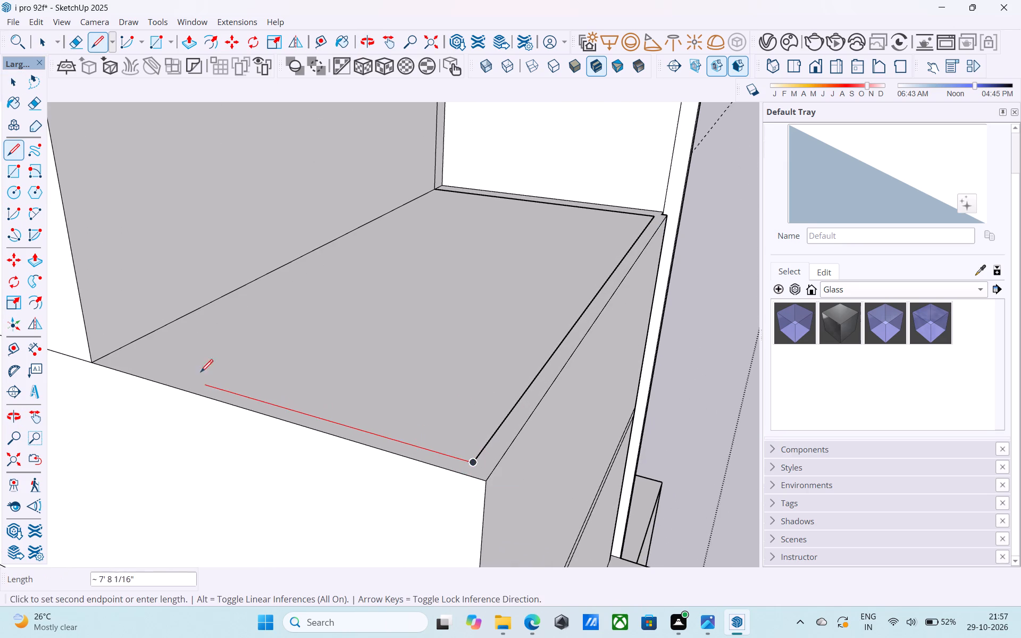
click(110, 358)
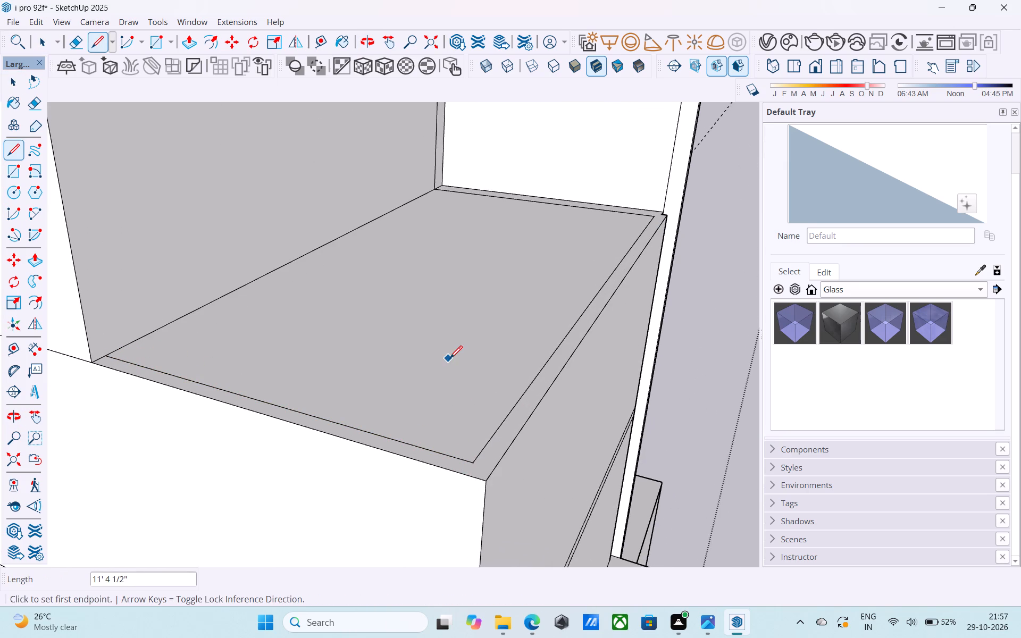
key(space)
Measure the storey height at the outer corner, from the floor band's upper edge to the terrace's outer corner.
scroll(450, 359, down, 5)
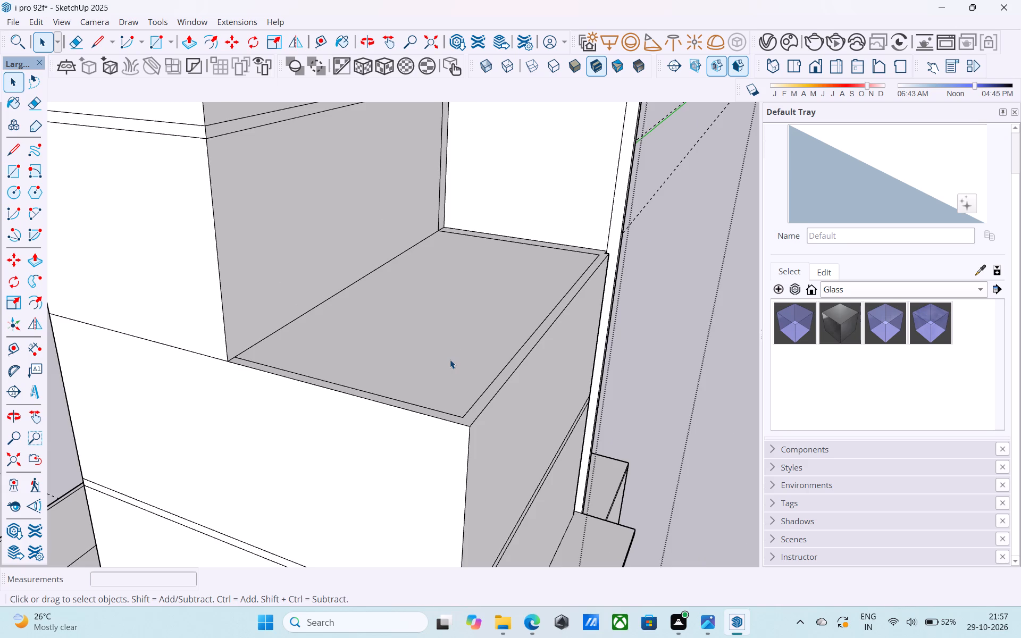
scroll(450, 359, down, 5)
middle_drag(472, 473, 445, 454)
key(l)
scroll(379, 492, up, 3)
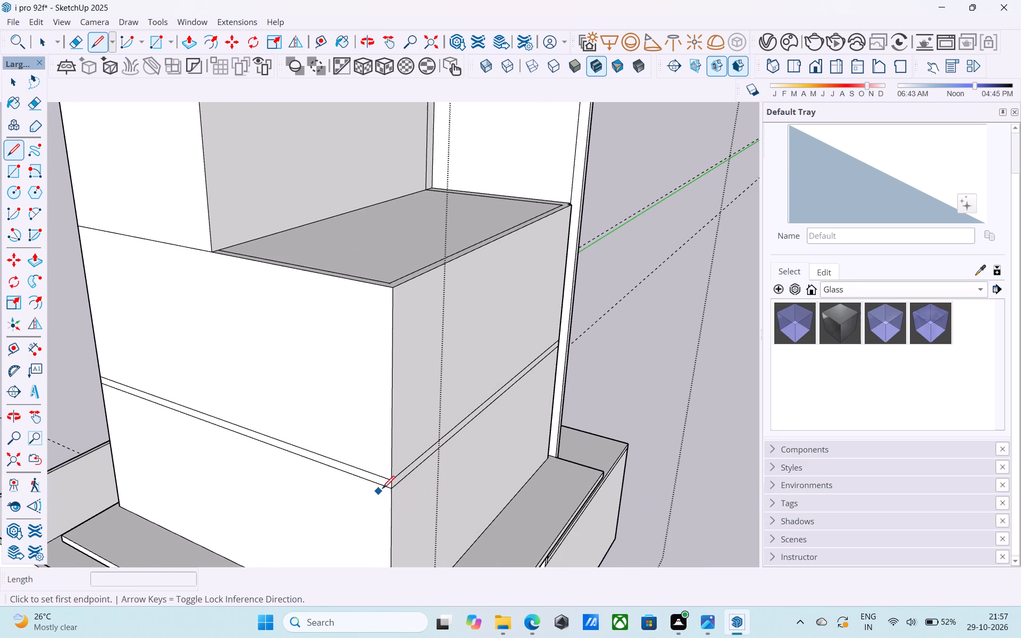
click(390, 483)
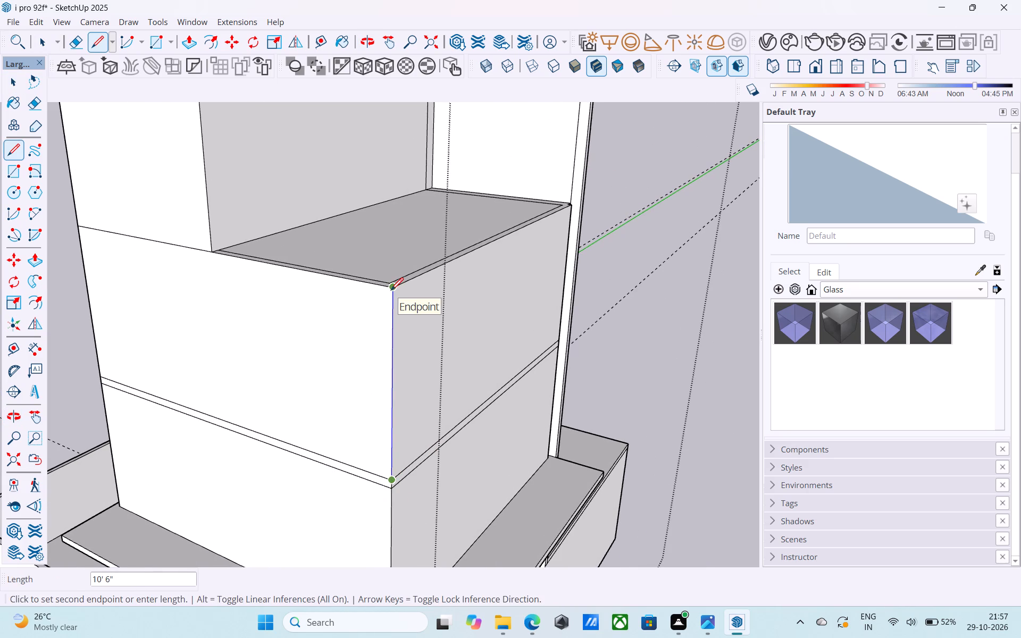
scroll(391, 291, down, 4)
middle_drag(387, 262, 387, 253)
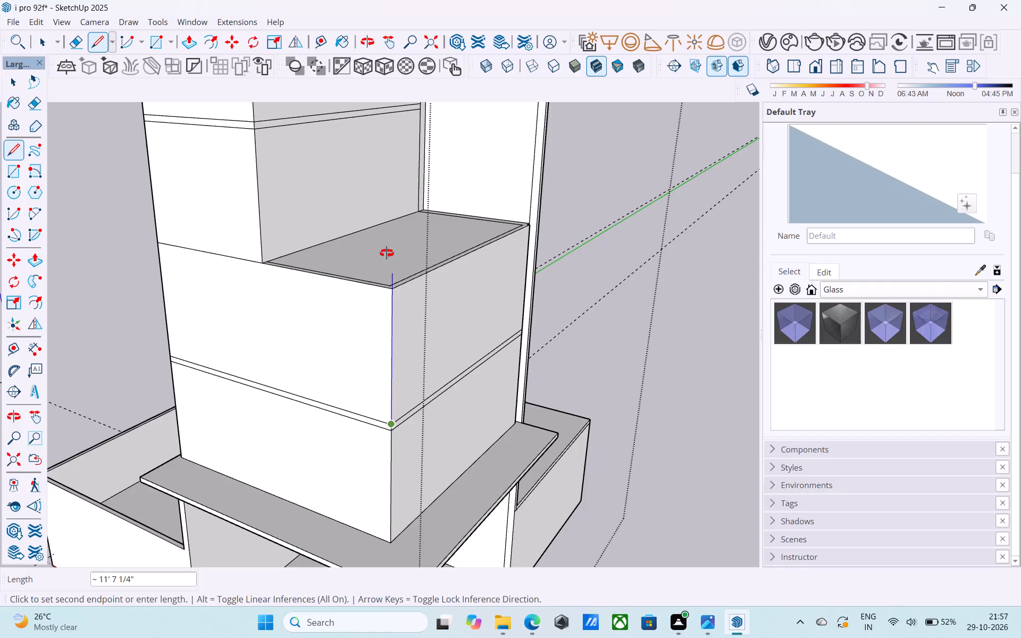
middle_drag(387, 253, 383, 244)
scroll(374, 214, down, 6)
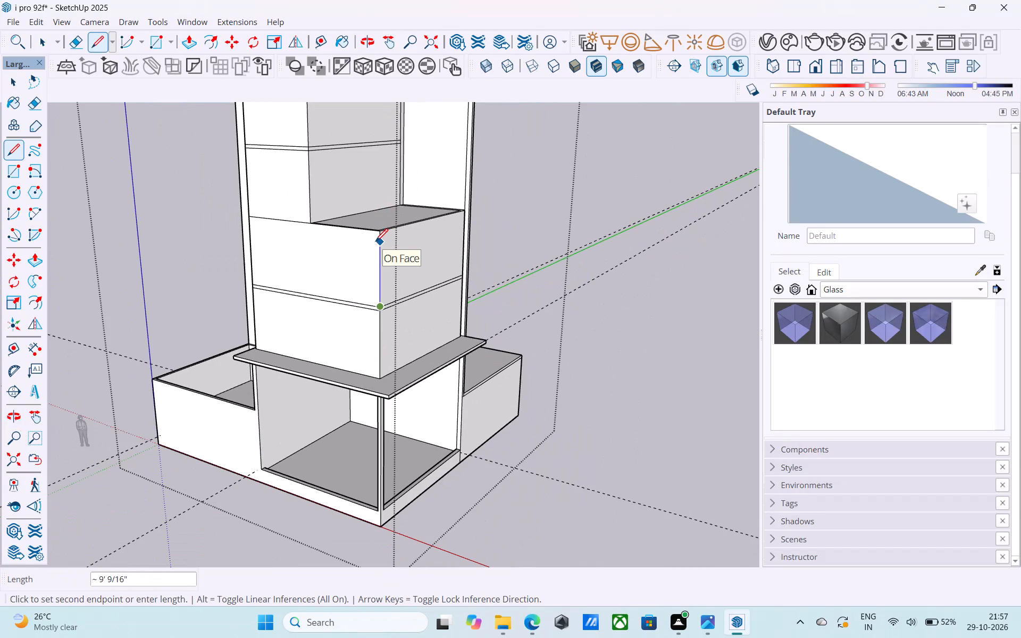
scroll(375, 242, down, 5)
middle_drag(376, 252, 375, 289)
scroll(384, 252, down, 4)
middle_drag(384, 250, 390, 364)
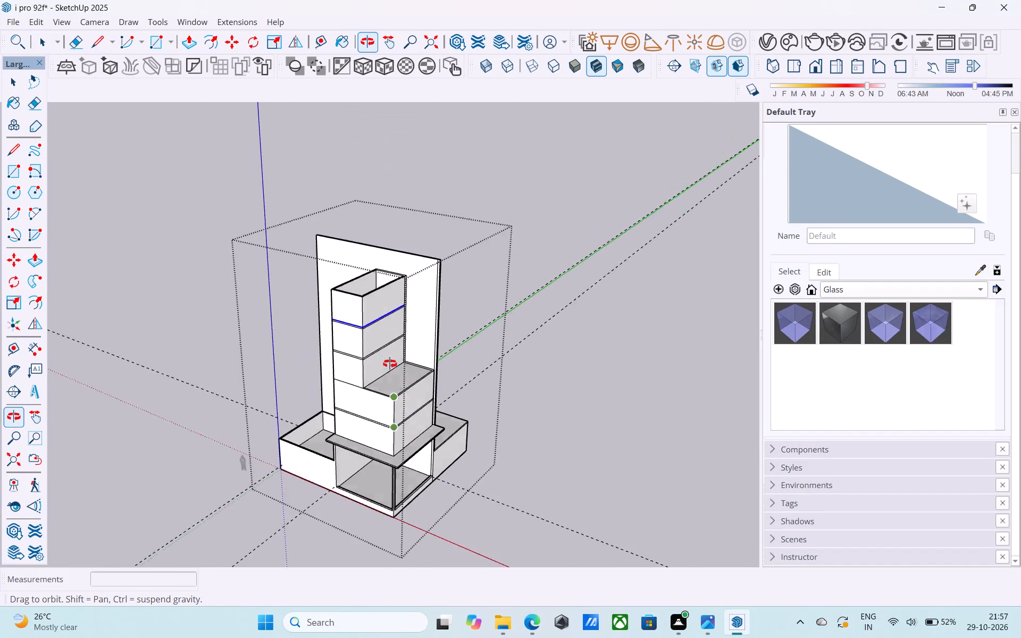
middle_drag(390, 364, 388, 349)
scroll(392, 370, up, 17)
key(space)
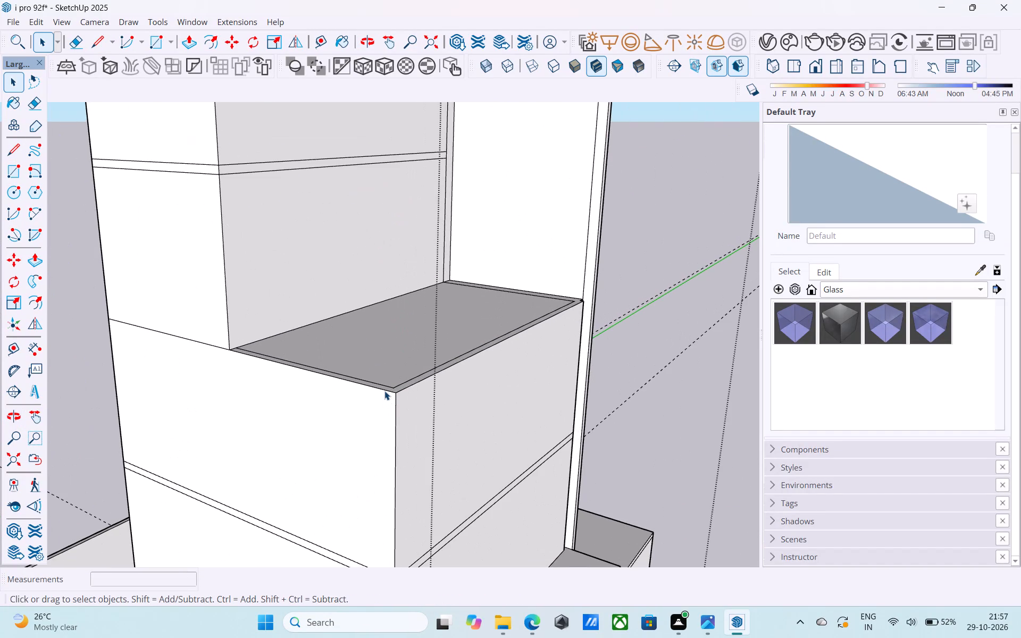
Copy the lower block's outer top edges along the terrace and storey wall 1' straight down on both outer faces.
click(384, 391)
shift+click(400, 391)
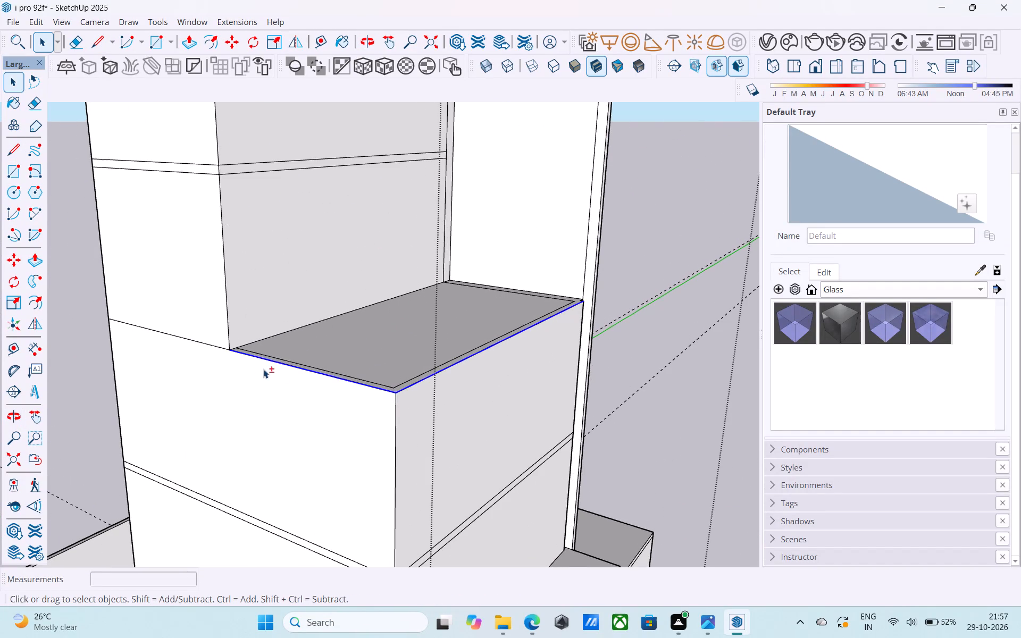
shift+click(220, 349)
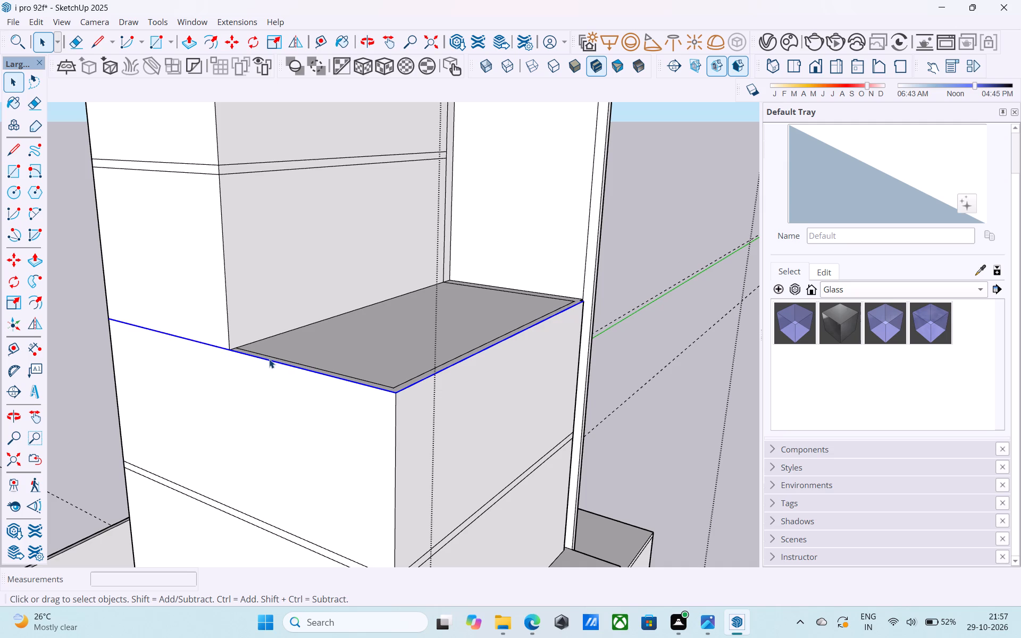
key(m)
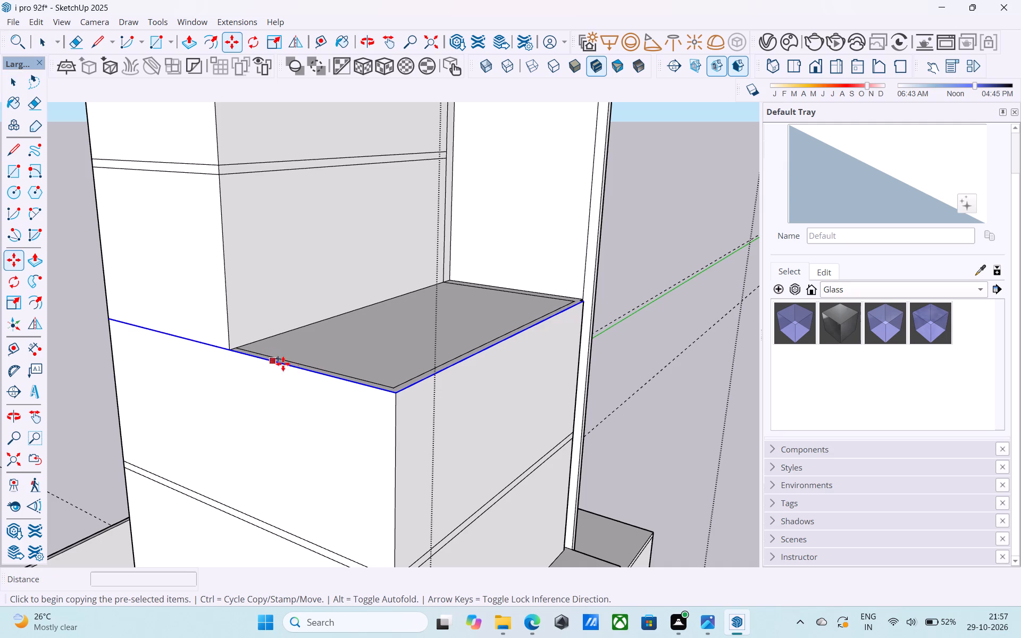
click(400, 396)
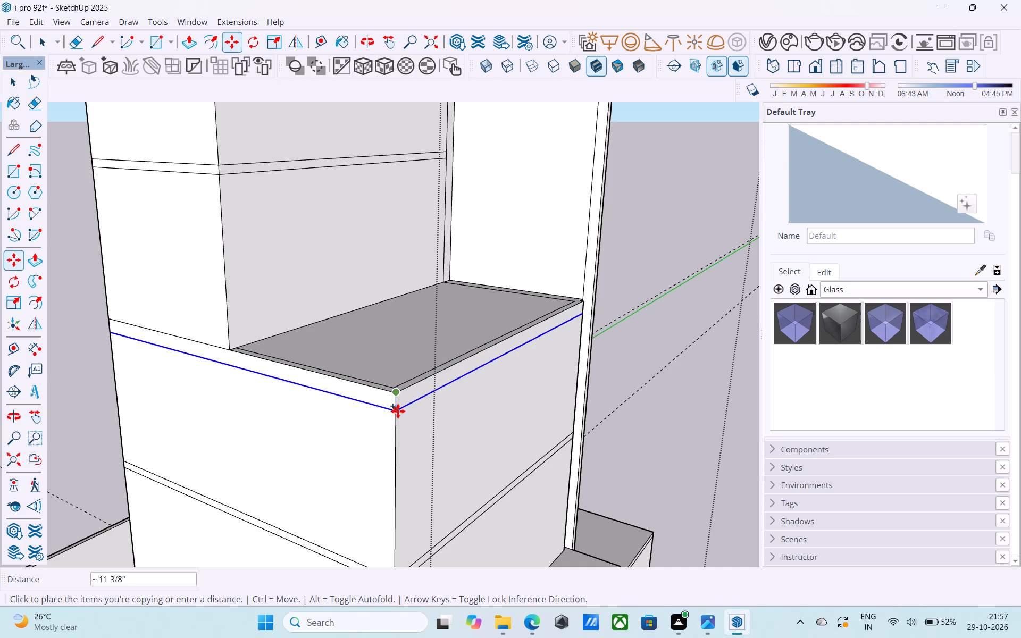
text(1')
key(Return)
key(space)
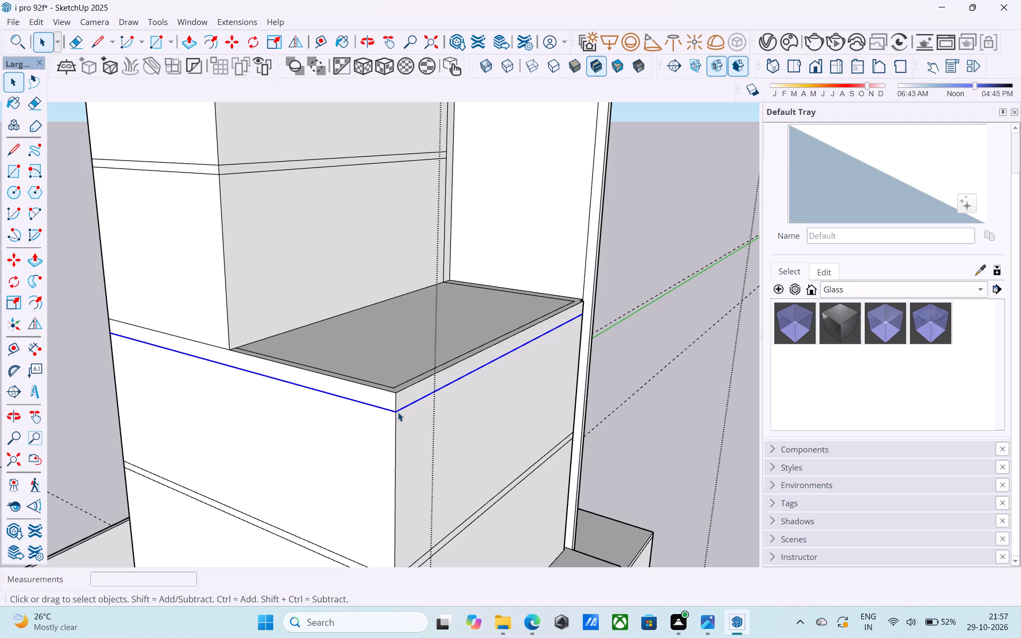
Examine the terrace and the edge band below it against the rest of the stacked storeys and the tall wall.
scroll(398, 400, down, 5)
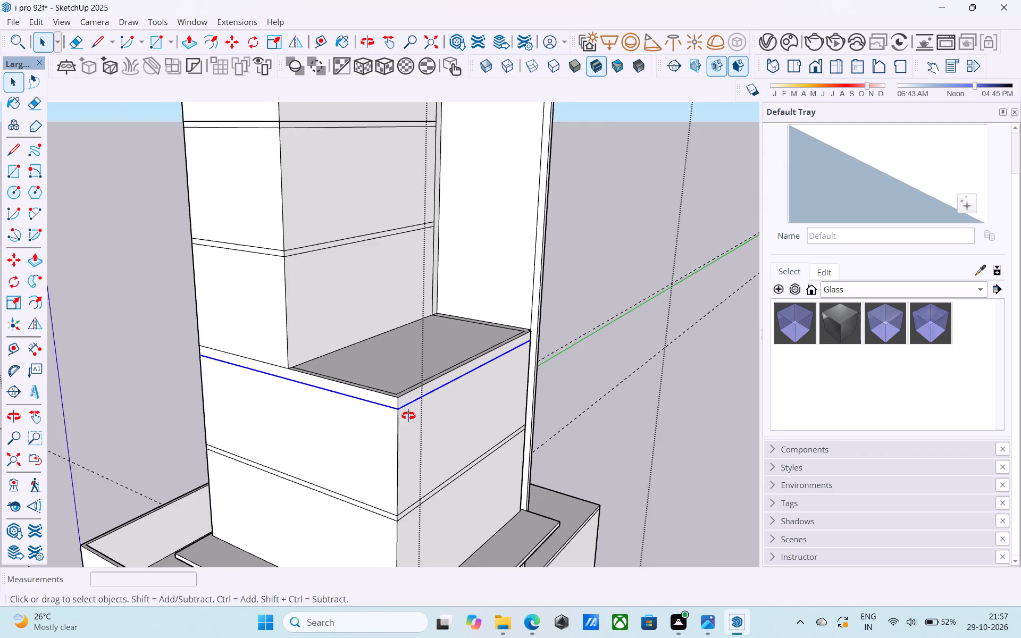
middle_drag(412, 418, 399, 405)
click(419, 376)
scroll(420, 375, down, 4)
middle_drag(409, 372, 392, 362)
scroll(453, 394, down, 4)
middle_drag(452, 457, 426, 446)
middle_click(420, 342)
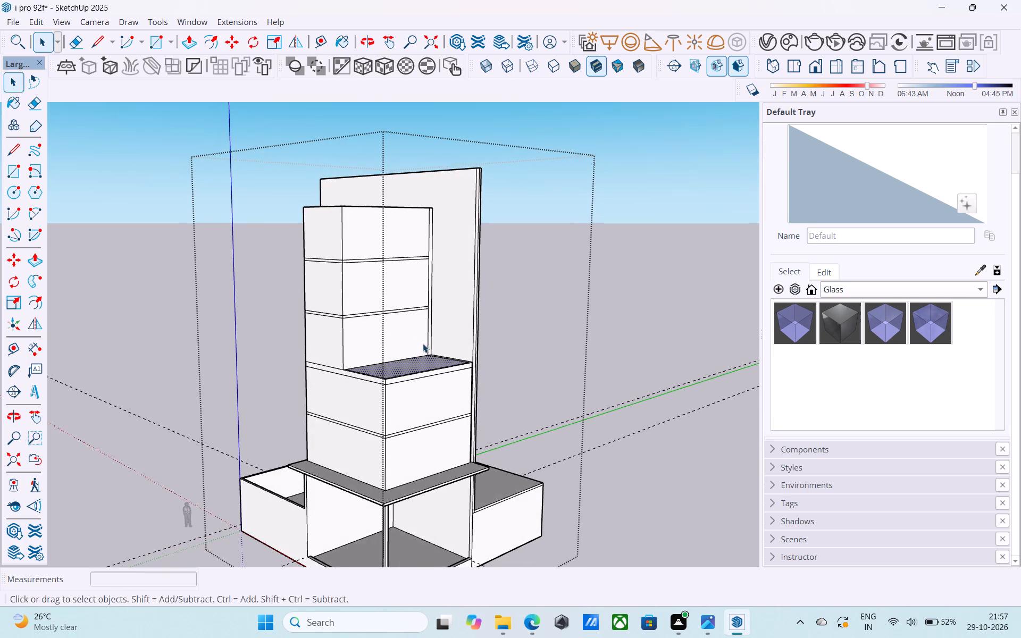
Draw a 23' by 10' 10 1/2" rectangle across the top storey's open top, between opposite inner wall corners.
middle_drag(424, 354, 436, 452)
scroll(398, 236, up, 4)
middle_drag(398, 236, 412, 271)
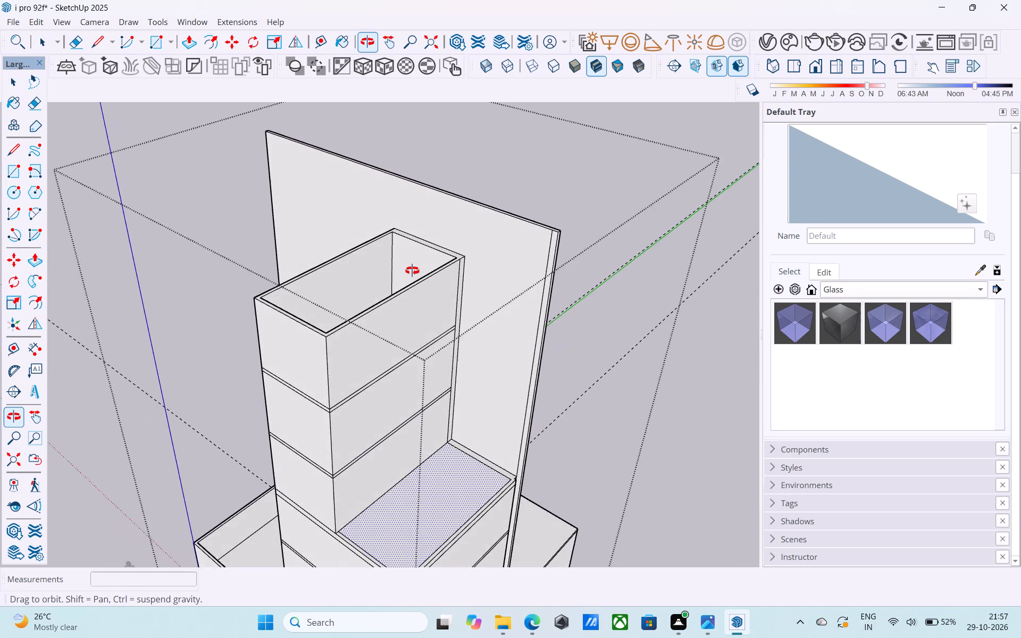
middle_drag(412, 271, 442, 307)
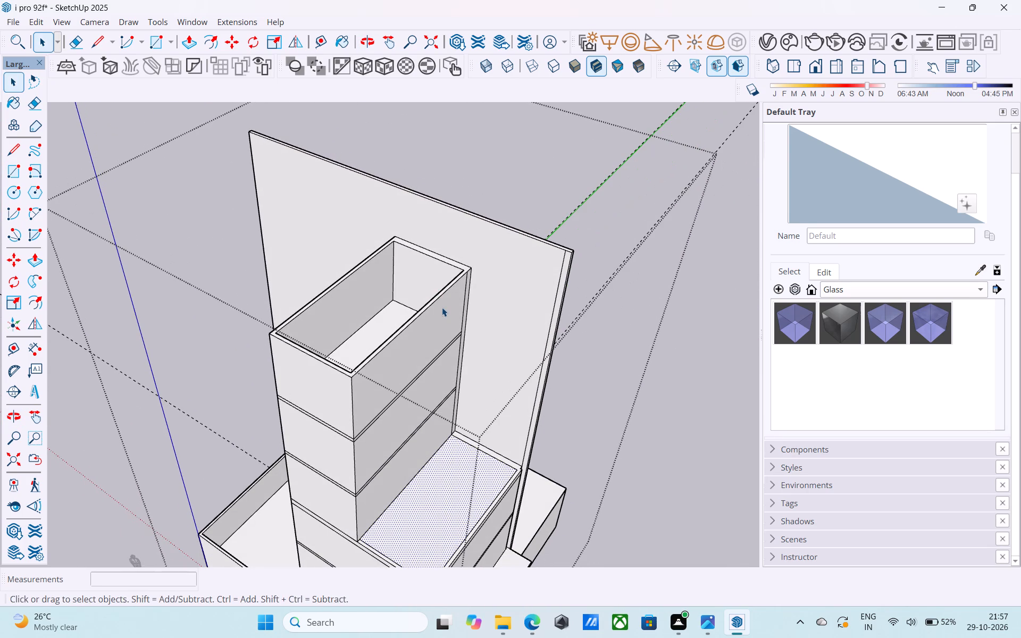
key(r)
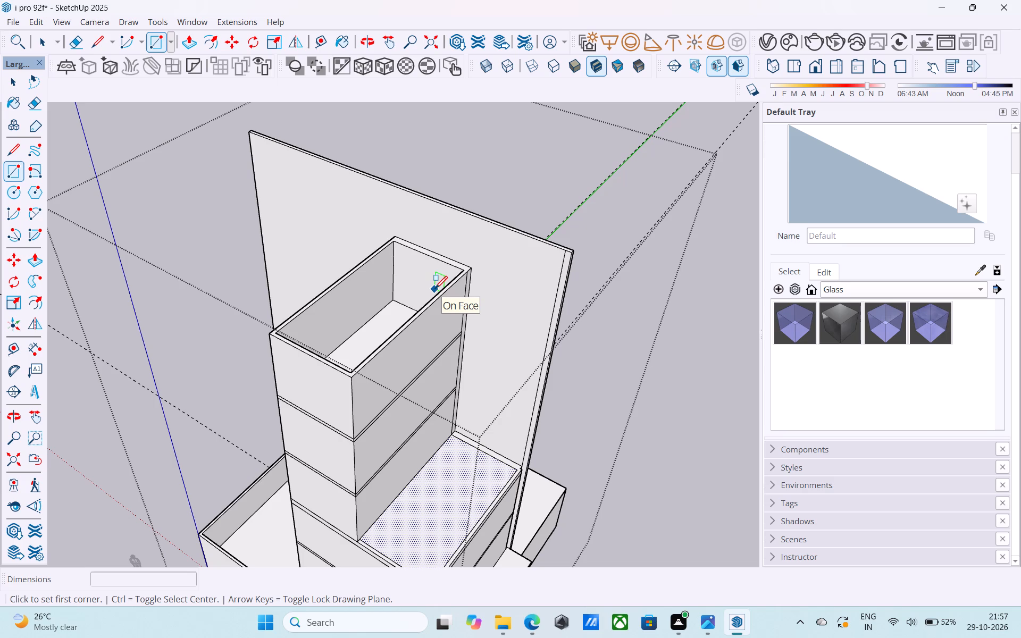
scroll(386, 255, up, 4)
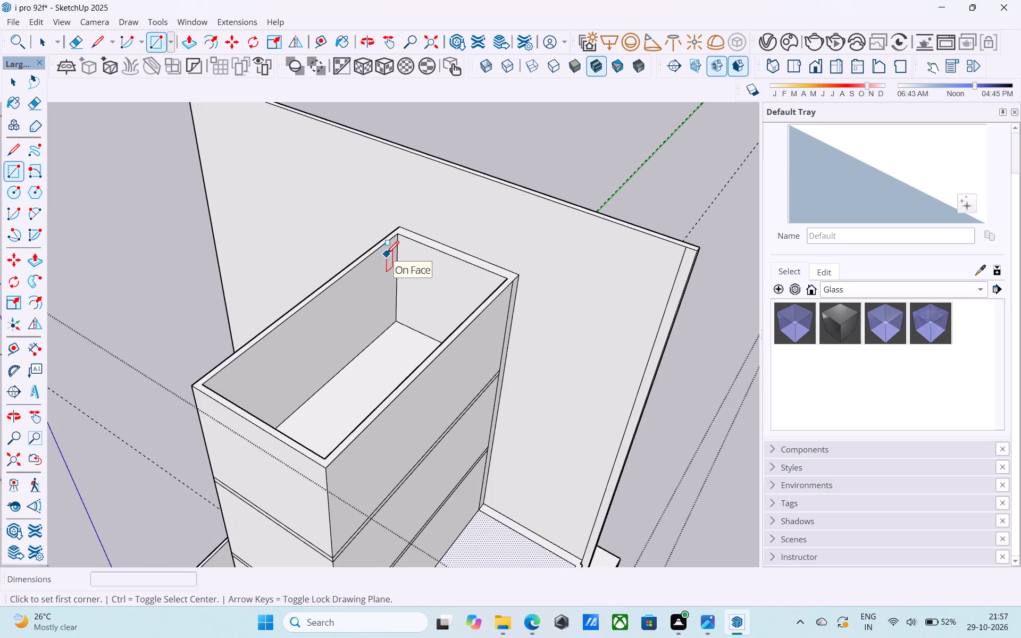
middle_drag(387, 255, 404, 259)
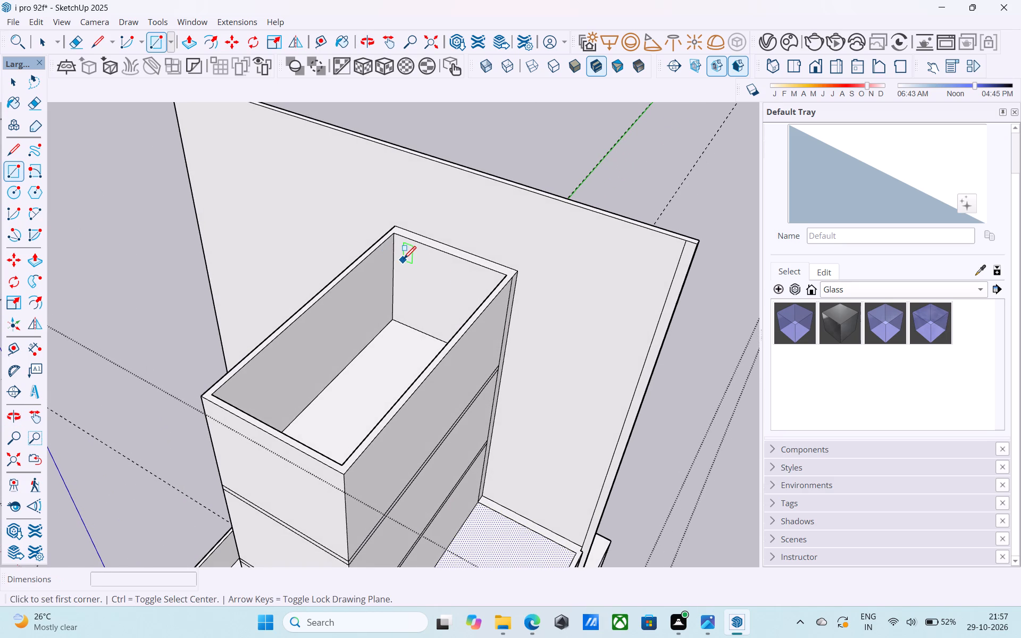
scroll(414, 228, up, 3)
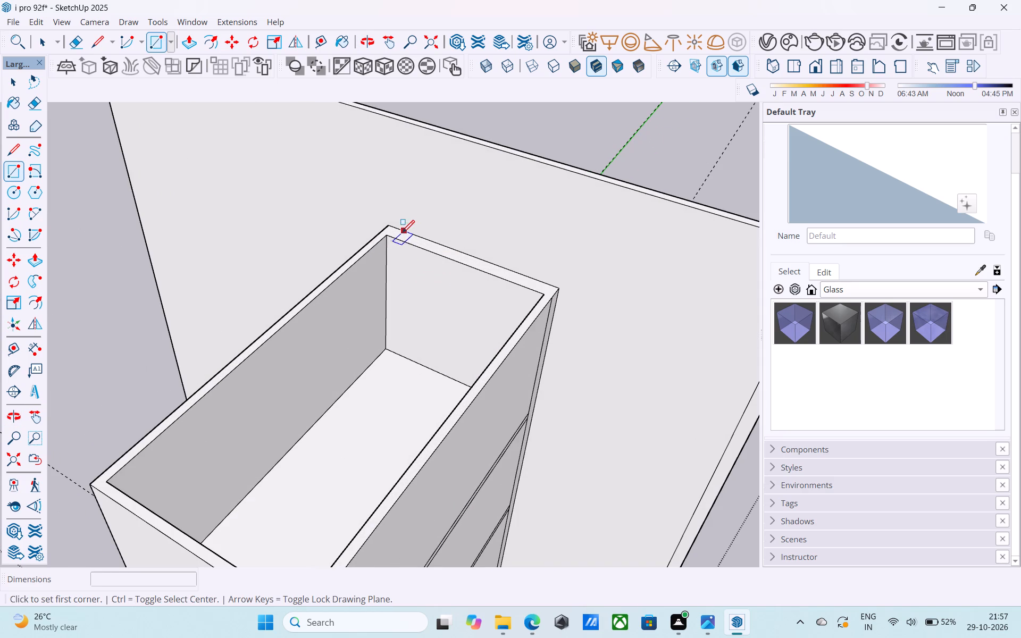
click(387, 236)
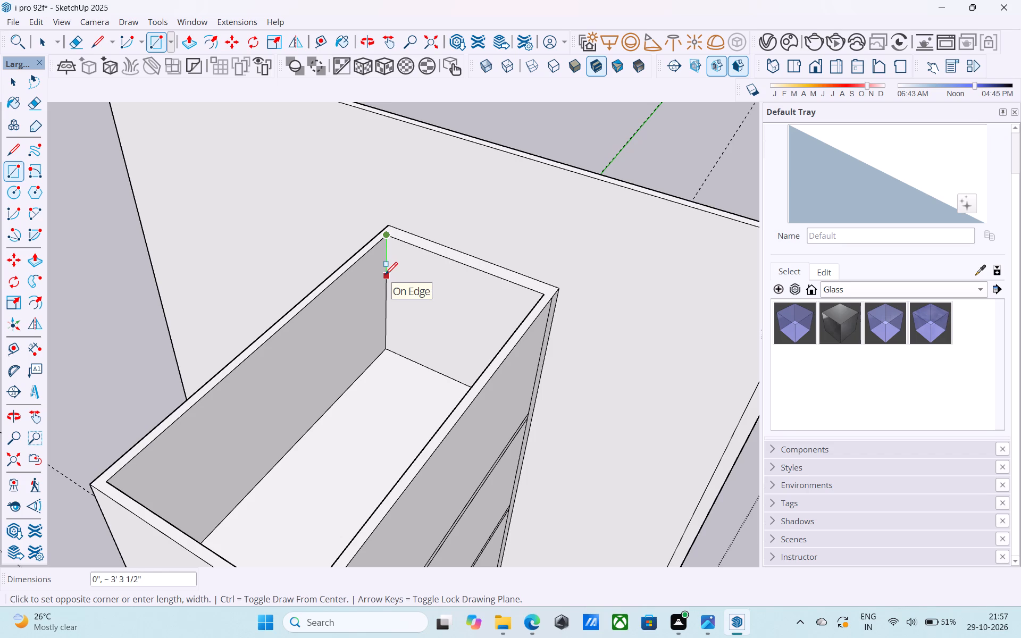
scroll(400, 259, down, 3)
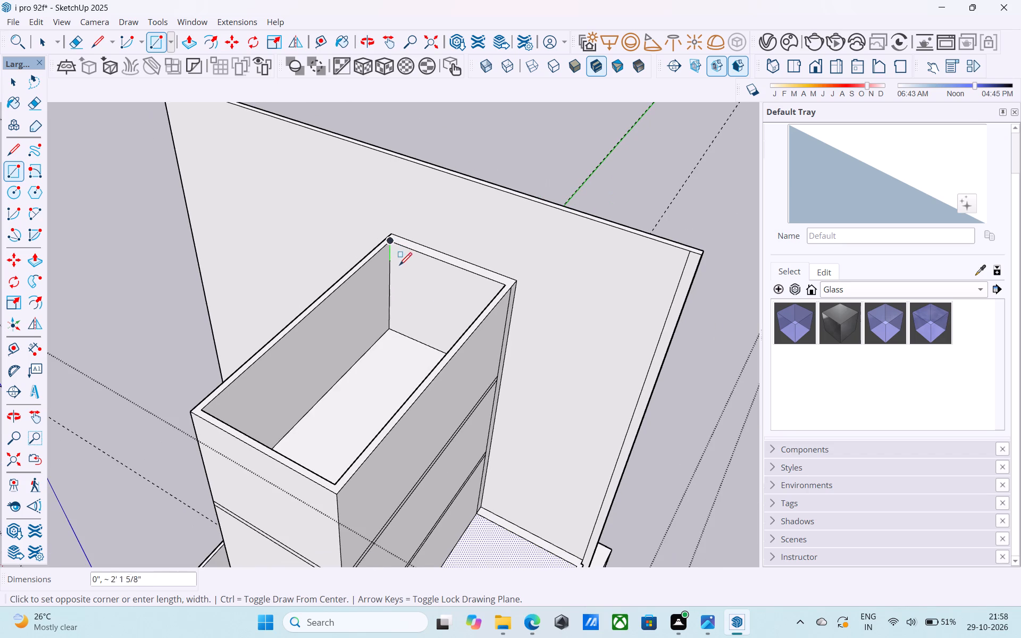
click(333, 485)
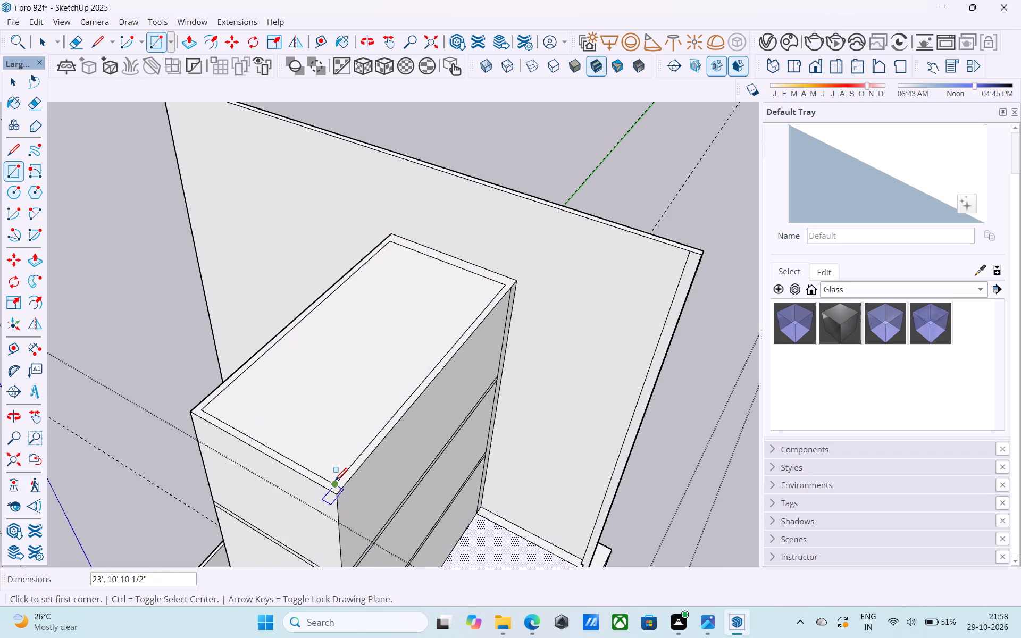
key(space)
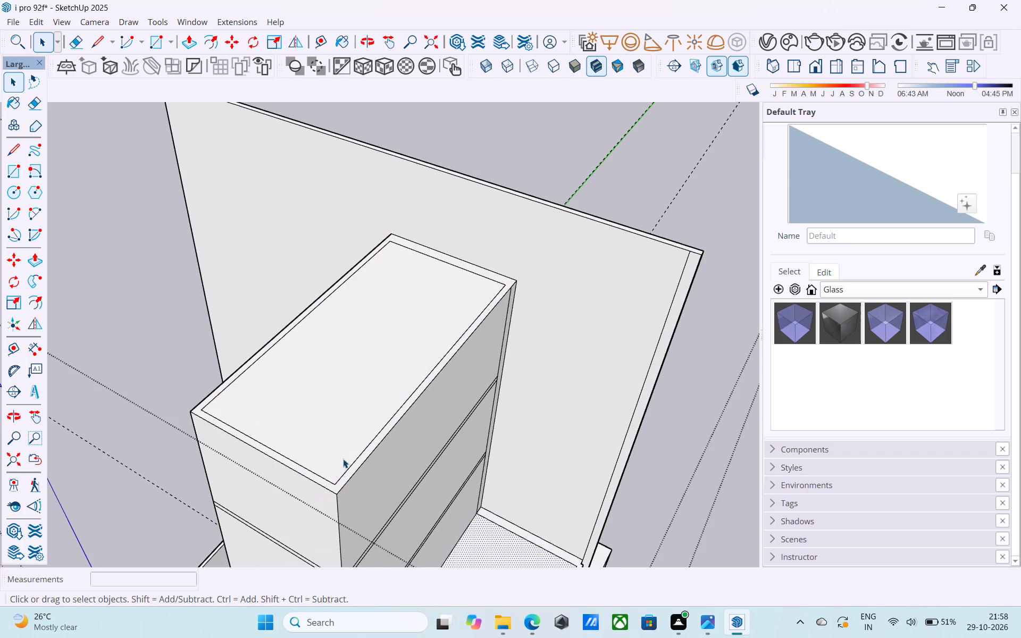
Reverse the new face that closes the top storey's opening.
click(347, 442)
right_click(347, 442)
click(395, 302)
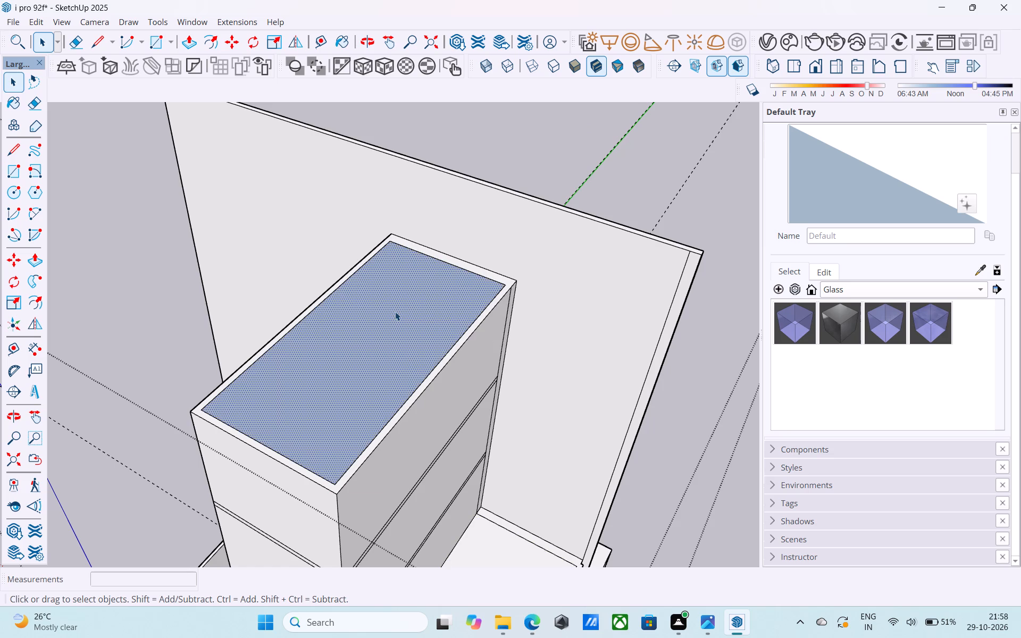
Draw a 6" vertical line upward from the roof face's far inner corner beside the tall wall.
scroll(401, 383, up, 1)
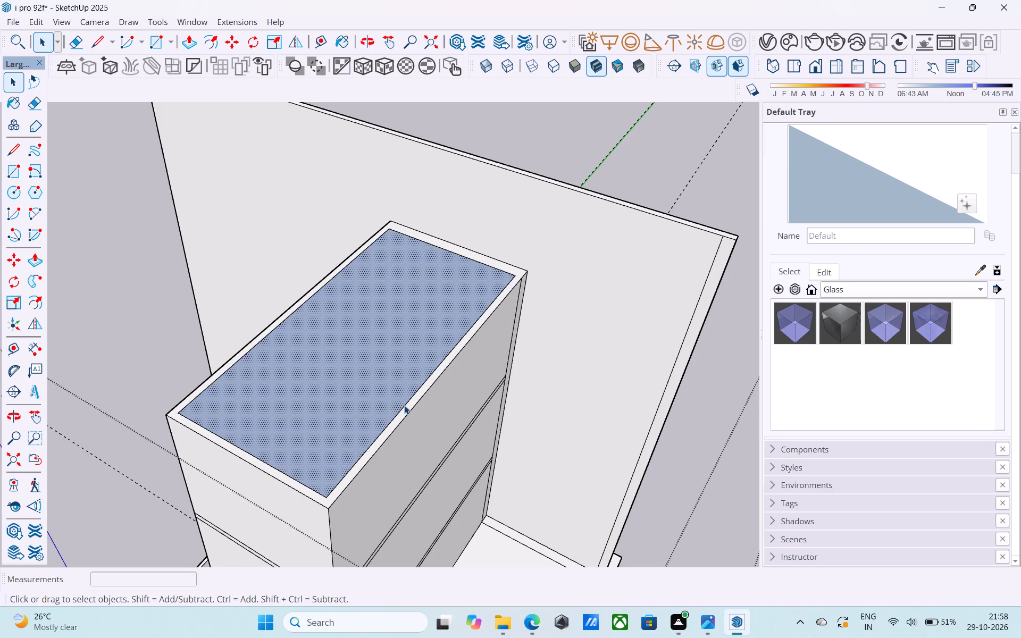
scroll(404, 405, down, 1)
key(l)
scroll(390, 473, up, 1)
scroll(389, 460, down, 3)
shift+middle_drag(389, 460, 372, 487)
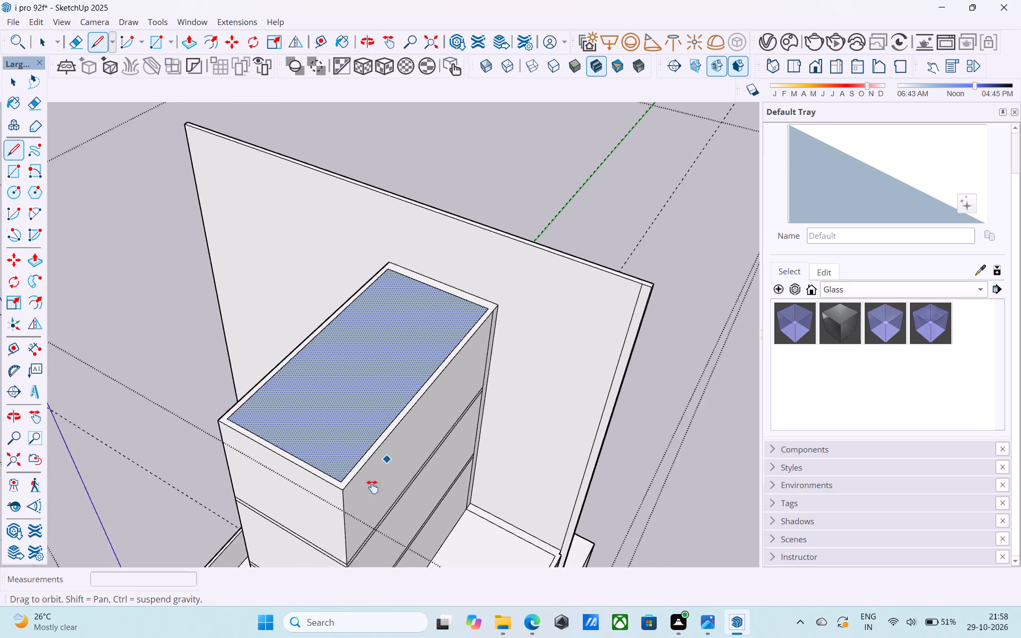
shift+middle_drag(372, 487, 373, 514)
scroll(365, 479, up, 4)
scroll(398, 293, up, 4)
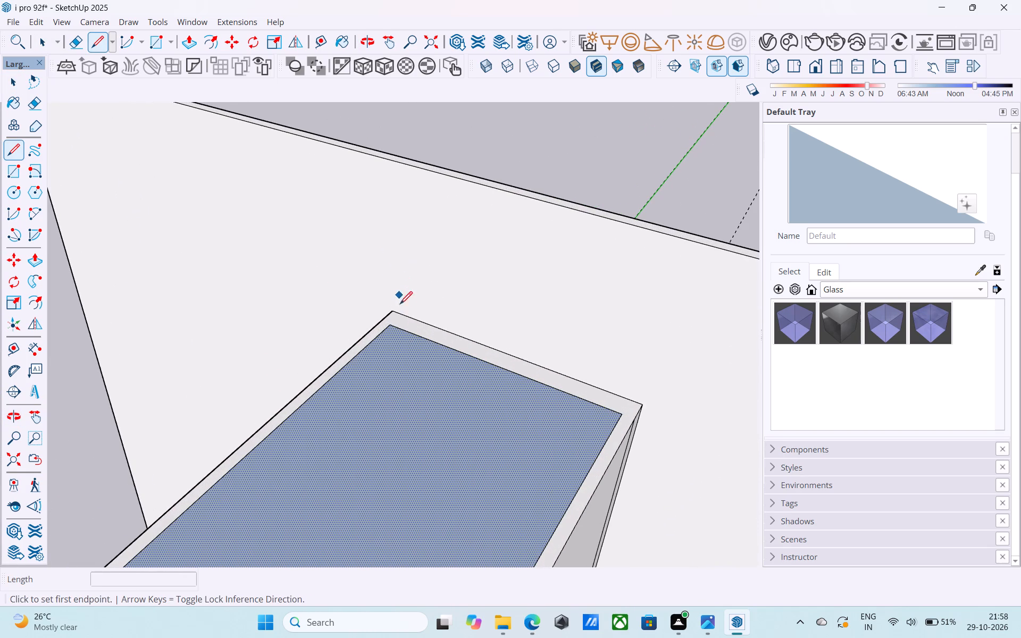
click(395, 328)
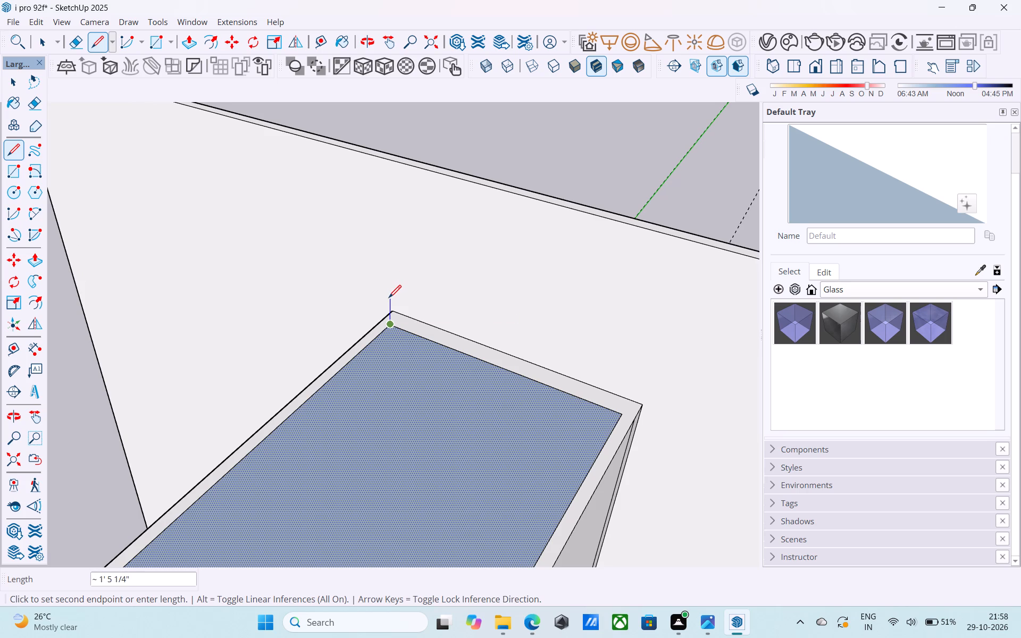
text(6")
key(Return)
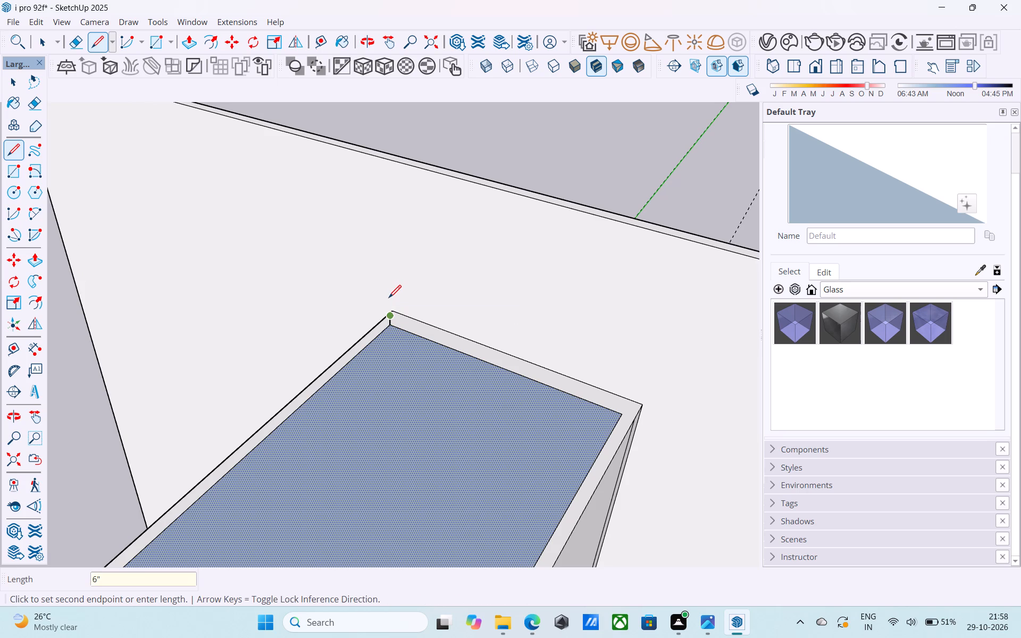
Draw a second 6" vertical line upward from the roof face's diagonally opposite inner corner.
key(l)
scroll(389, 299, down, 8)
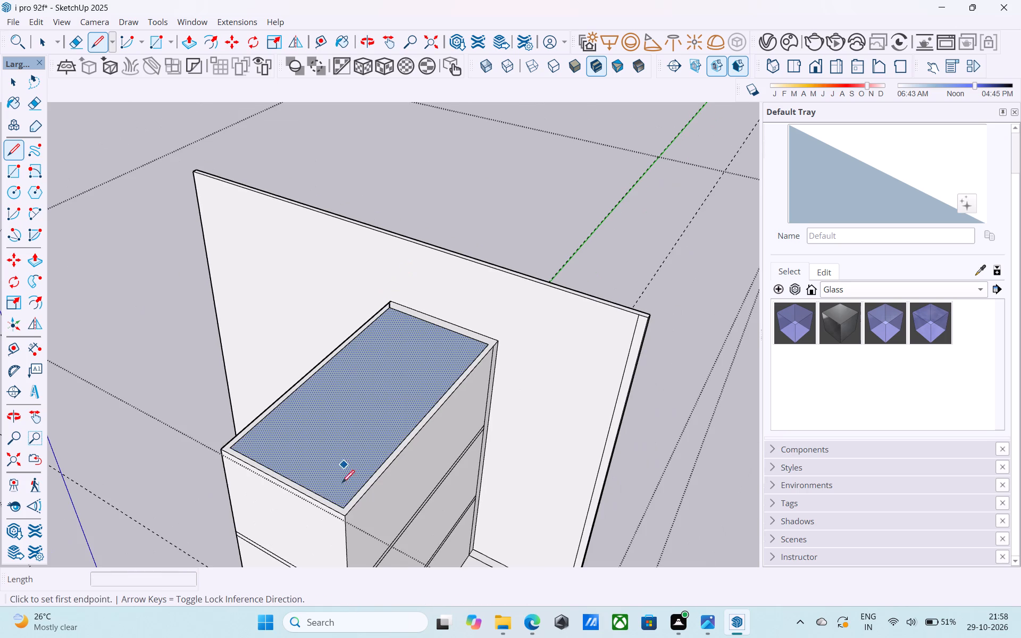
scroll(339, 516, up, 6)
click(348, 508)
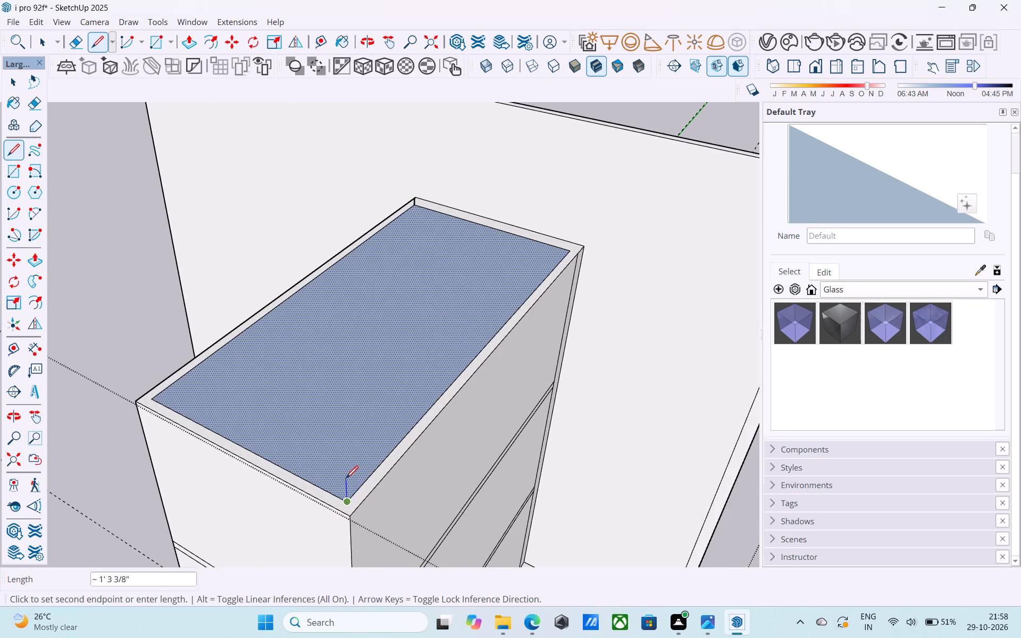
text(6")
key(Return)
Draw a rectangle between the top ends of the two 6" vertical lines, spanning above the top storey's roof face.
key(r)
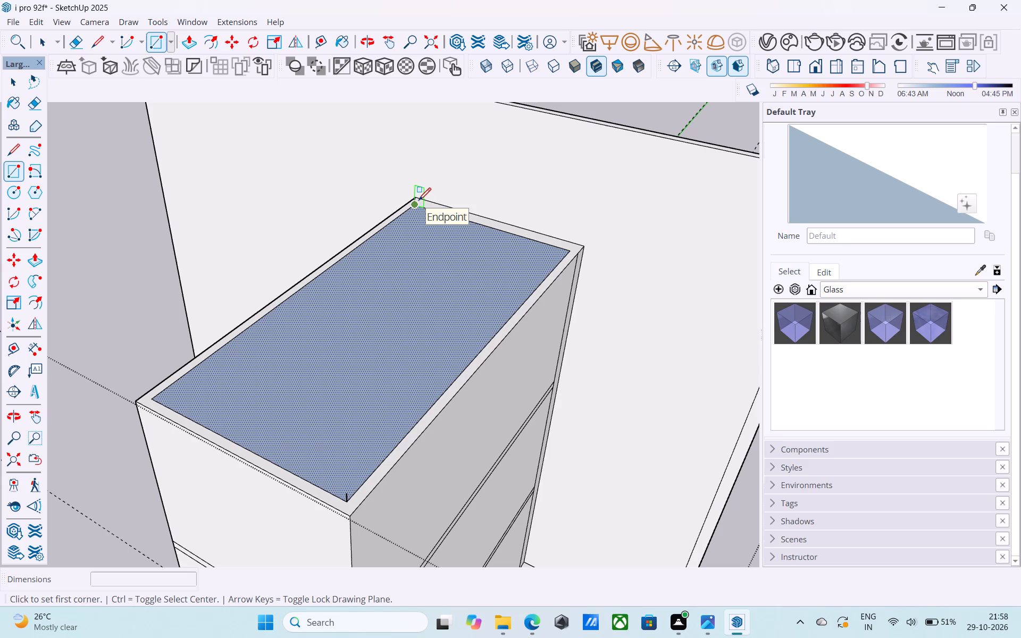
middle_drag(413, 195, 409, 179)
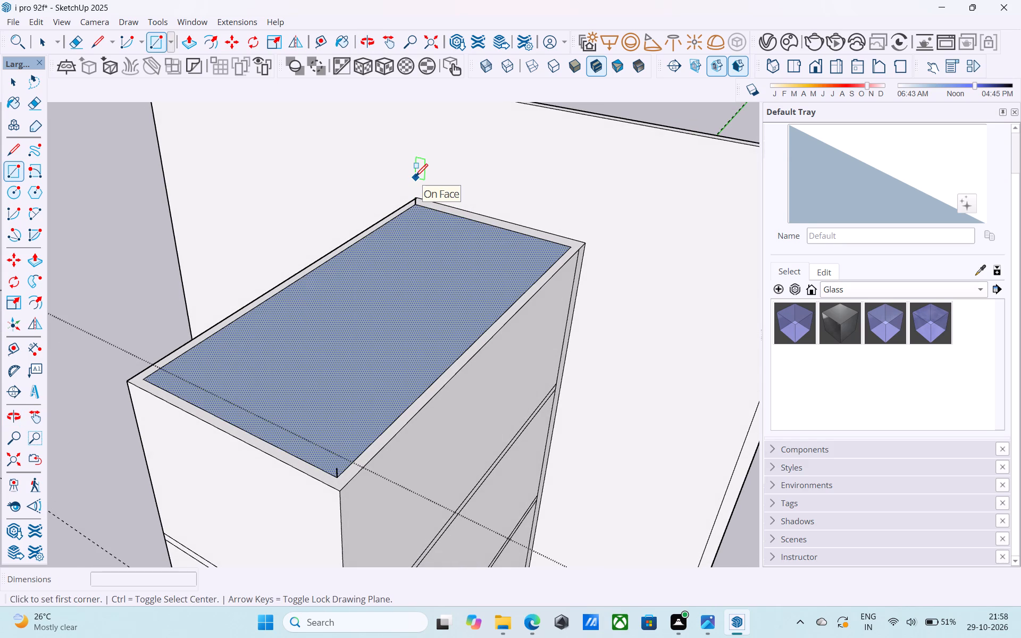
middle_drag(415, 178, 413, 159)
scroll(408, 174, up, 7)
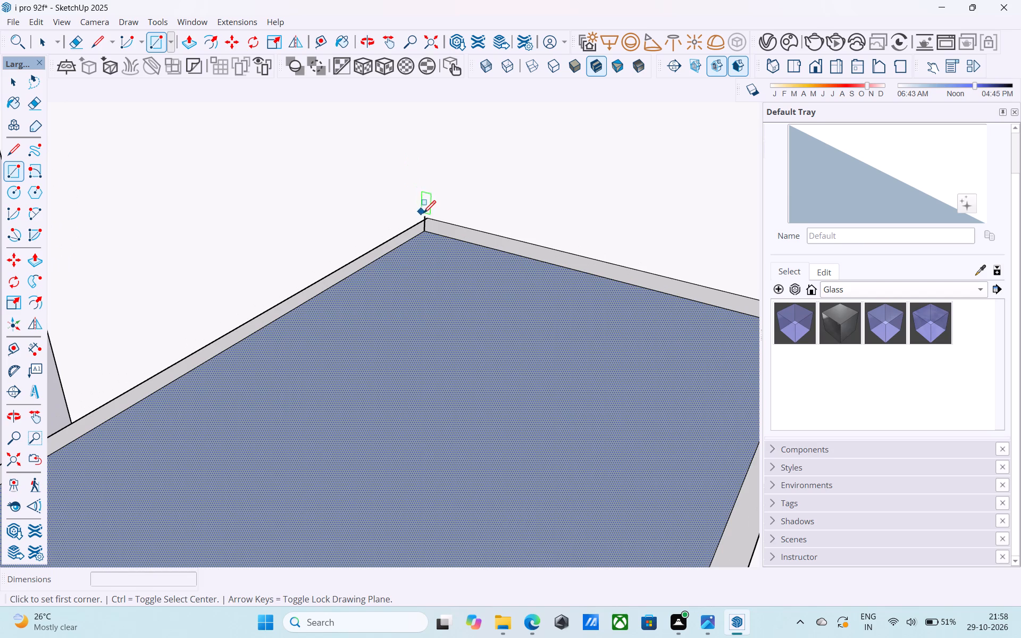
click(423, 215)
scroll(423, 215, down, 4)
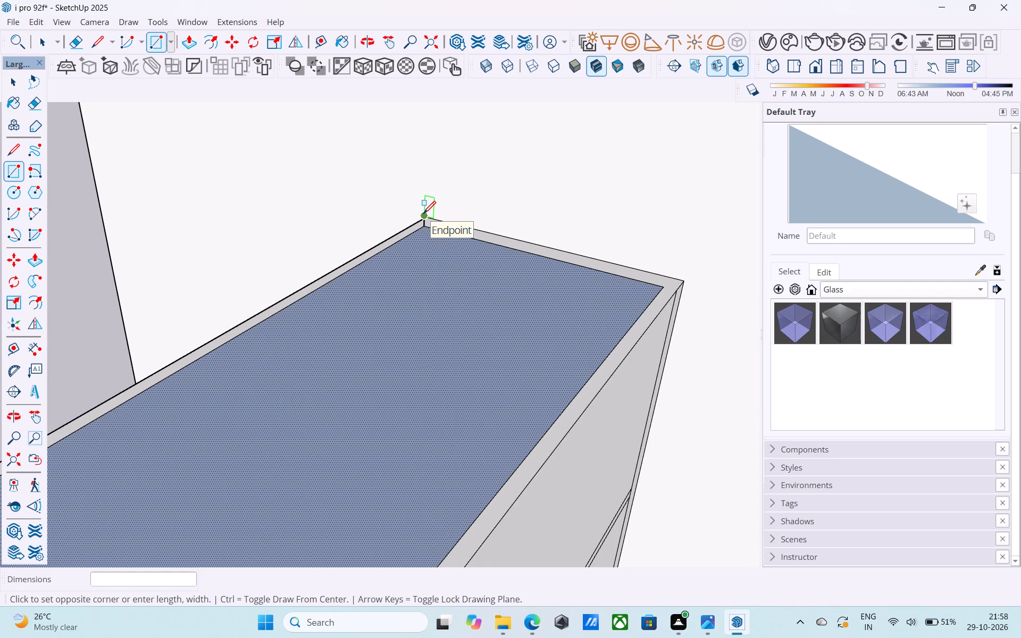
scroll(423, 215, down, 5)
middle_drag(302, 424, 353, 386)
scroll(367, 392, up, 5)
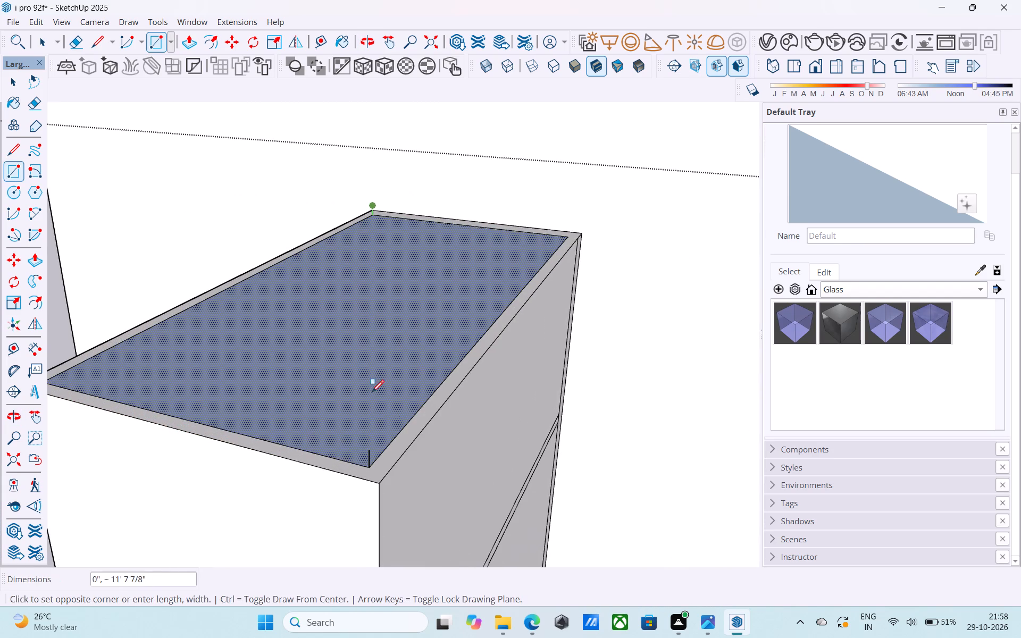
click(370, 451)
Draw a 6" vertical line joining the roof face and raised rectangle at an open outer corner away from the tall wall.
scroll(461, 399, down, 6)
middle_drag(467, 396, 467, 380)
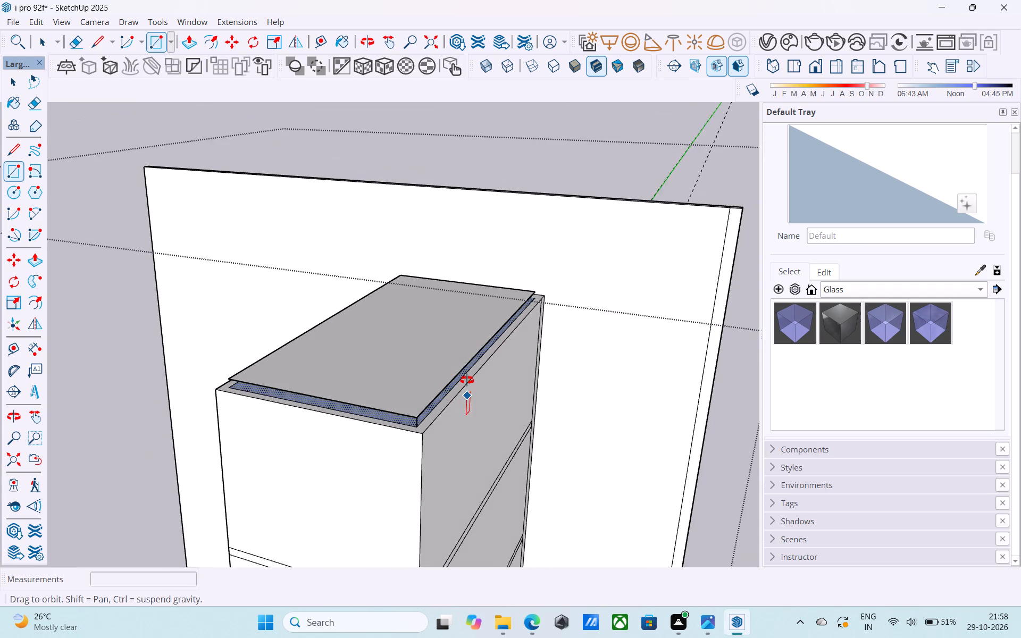
middle_drag(467, 380, 502, 377)
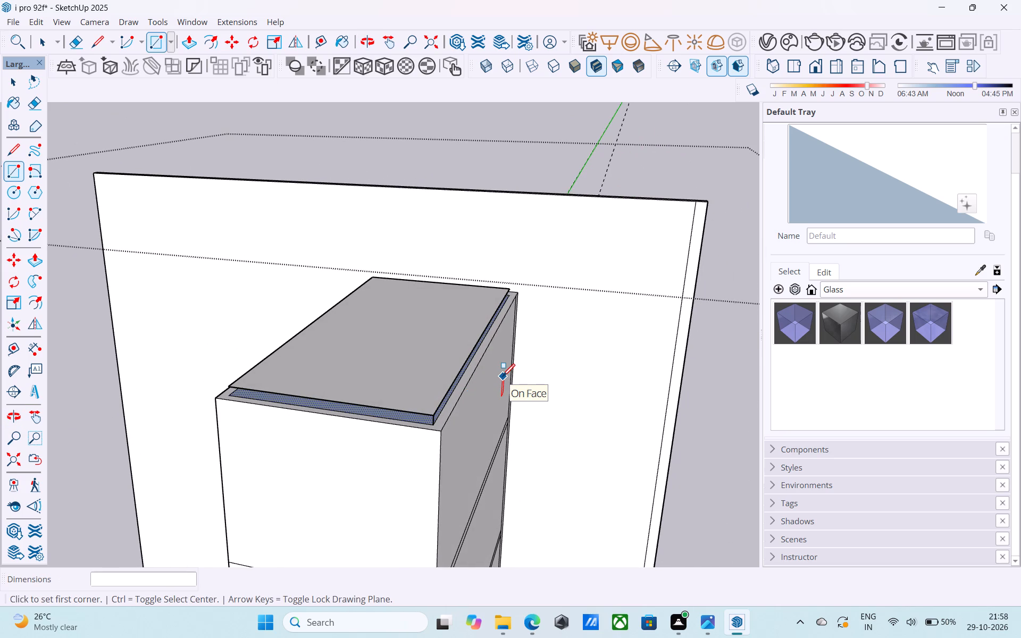
middle_drag(503, 377, 545, 375)
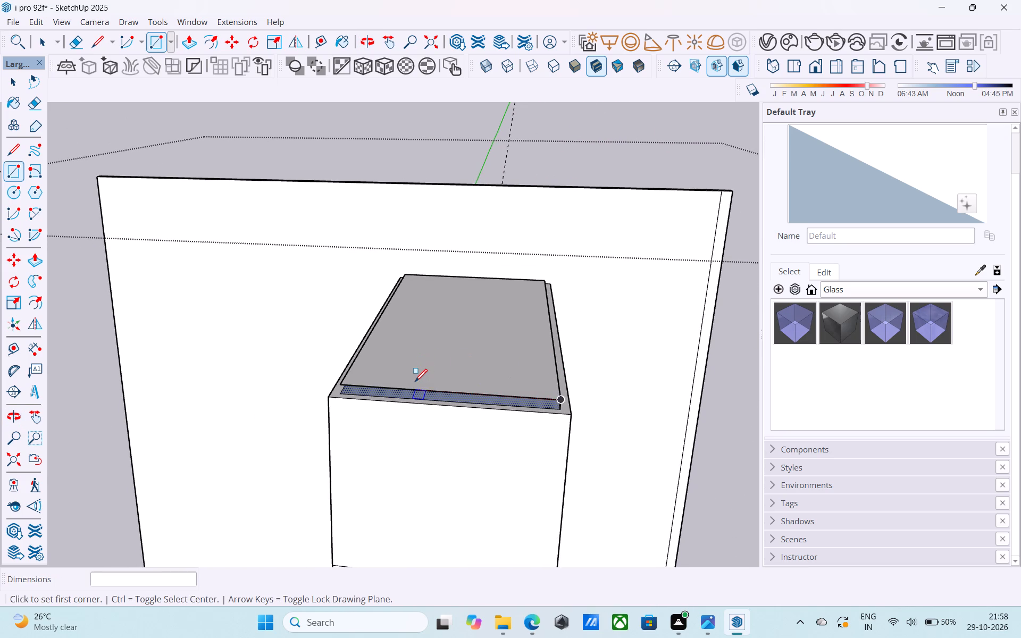
scroll(415, 383, up, 5)
key(l)
scroll(415, 383, down, 5)
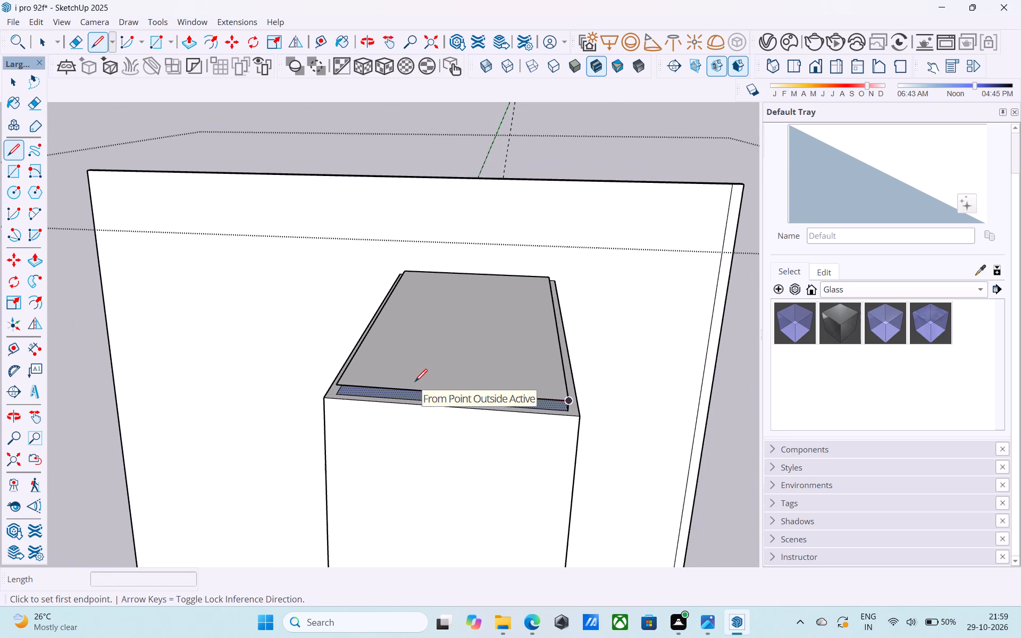
shift+middle_drag(415, 383, 550, 413)
scroll(318, 428, up, 8)
click(322, 423)
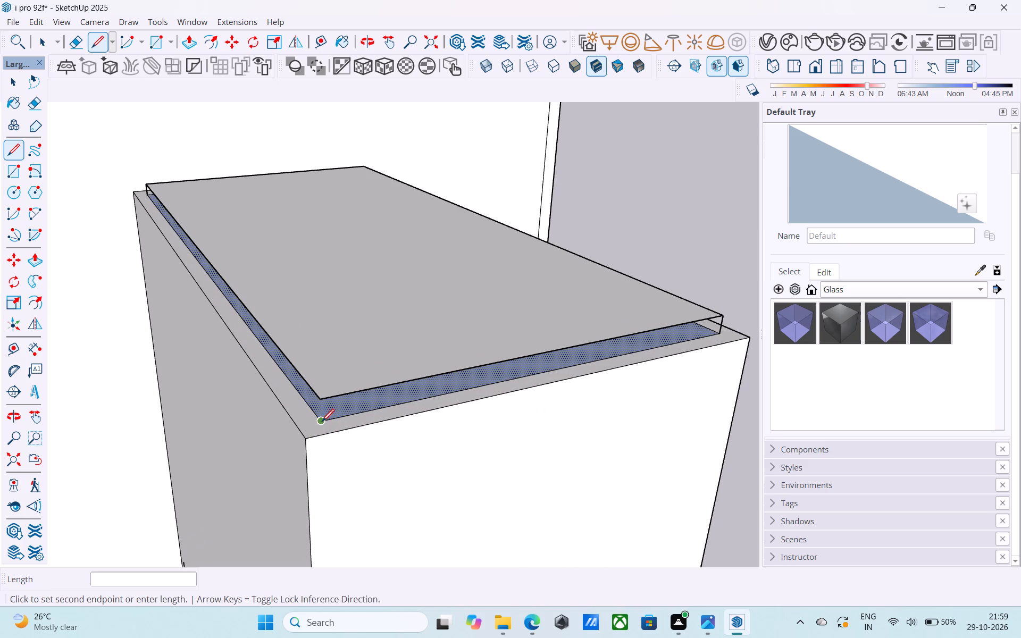
click(321, 403)
middle_drag(321, 403, 333, 382)
Reverse the roof slab's two new side faces, the short outer end and the long side meeting it.
key(space)
scroll(333, 382, up, 10)
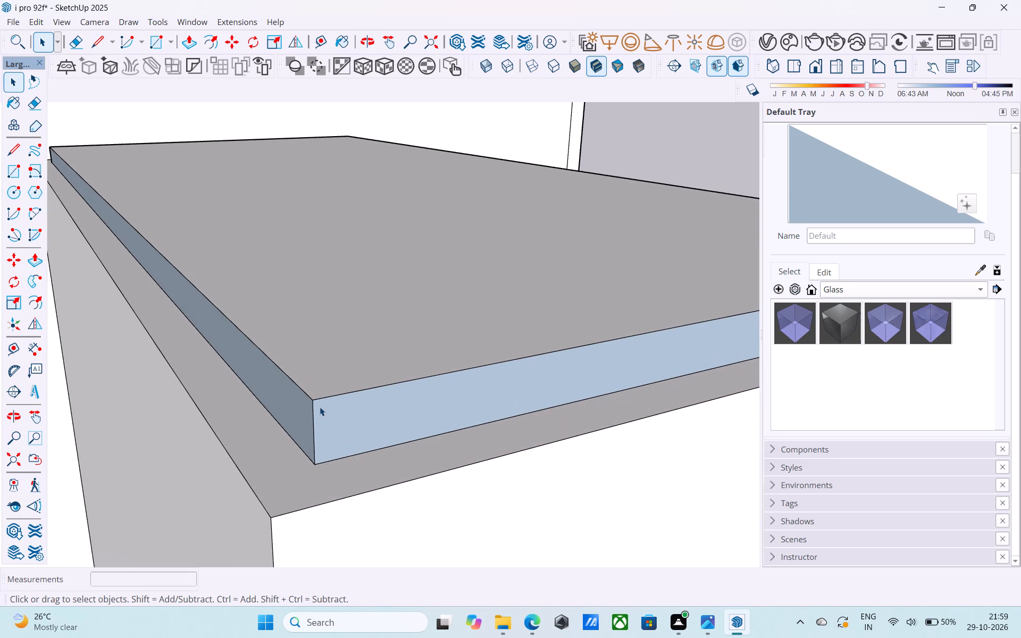
click(321, 409)
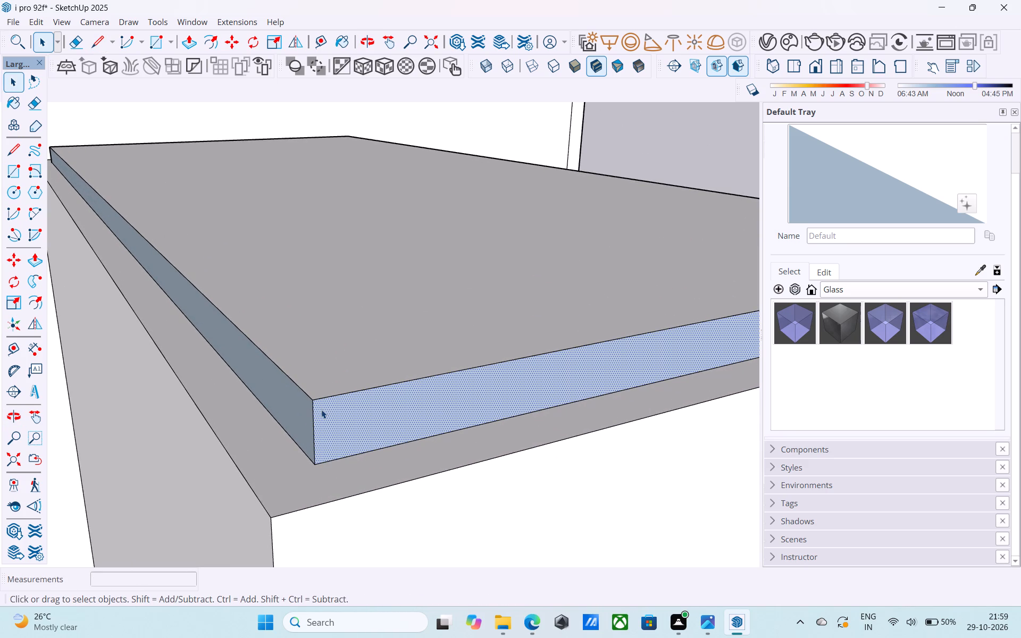
right_click(327, 416)
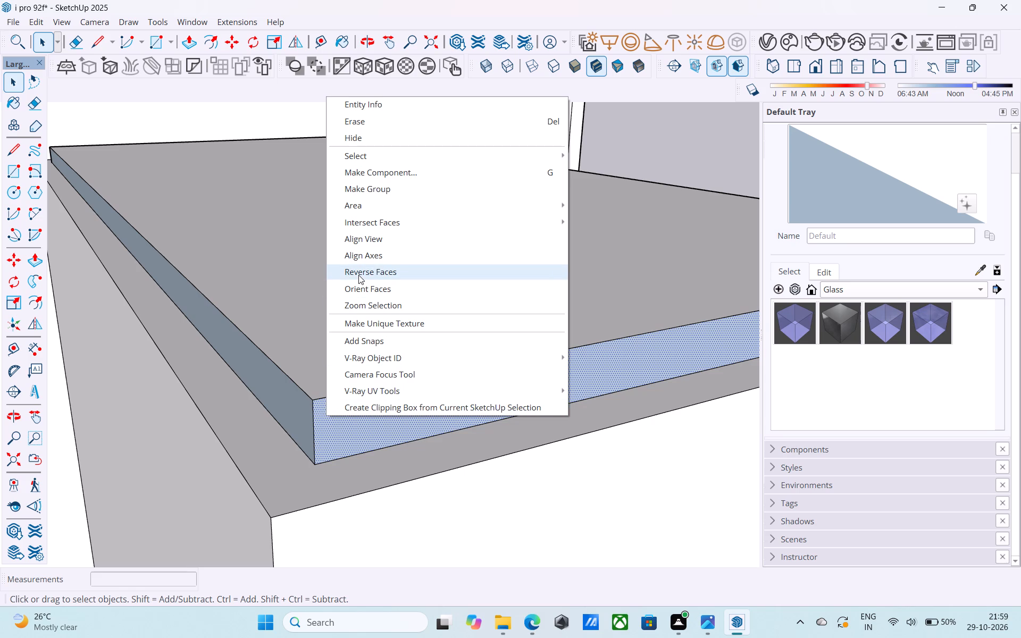
click(358, 273)
click(306, 421)
right_click(306, 421)
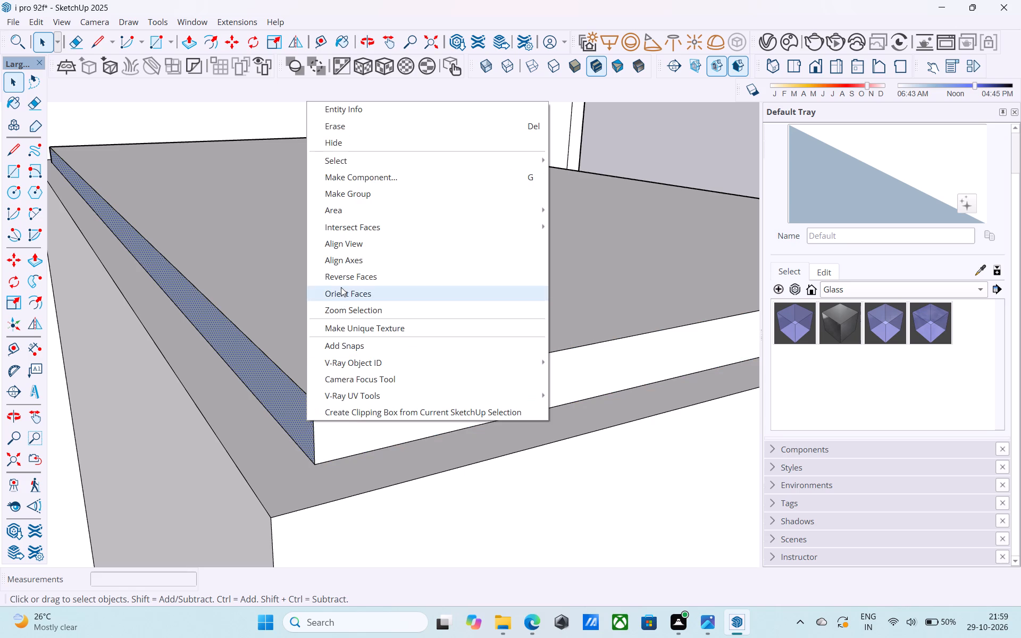
click(341, 279)
Draw a 6" vertical line at the roof slab's last open corner, beside the tall wall, to close its remaining sides.
scroll(344, 287, down, 4)
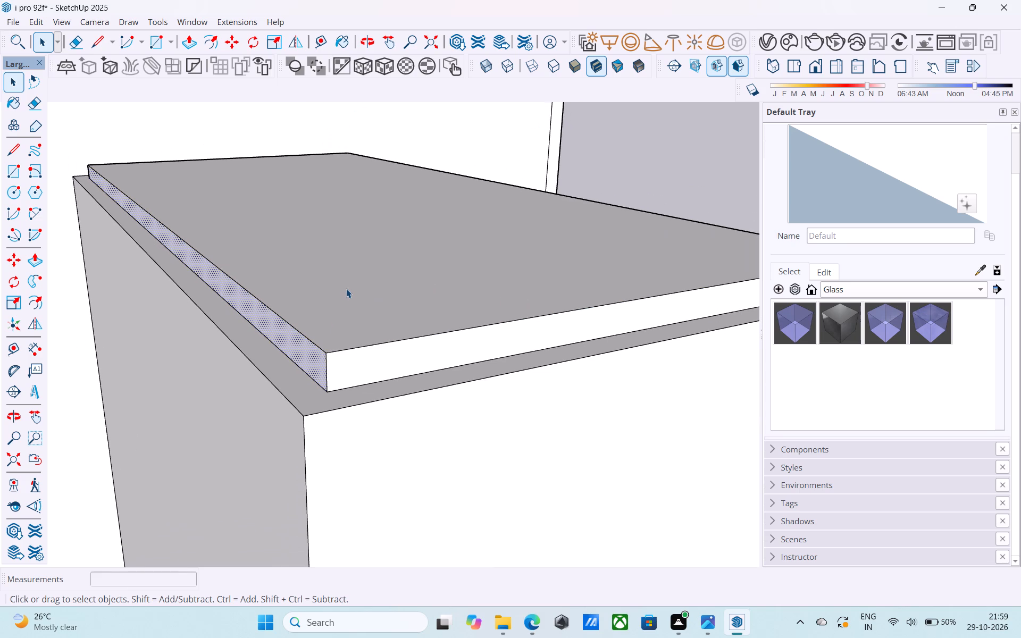
scroll(346, 289, down, 10)
middle_drag(429, 344, 406, 347)
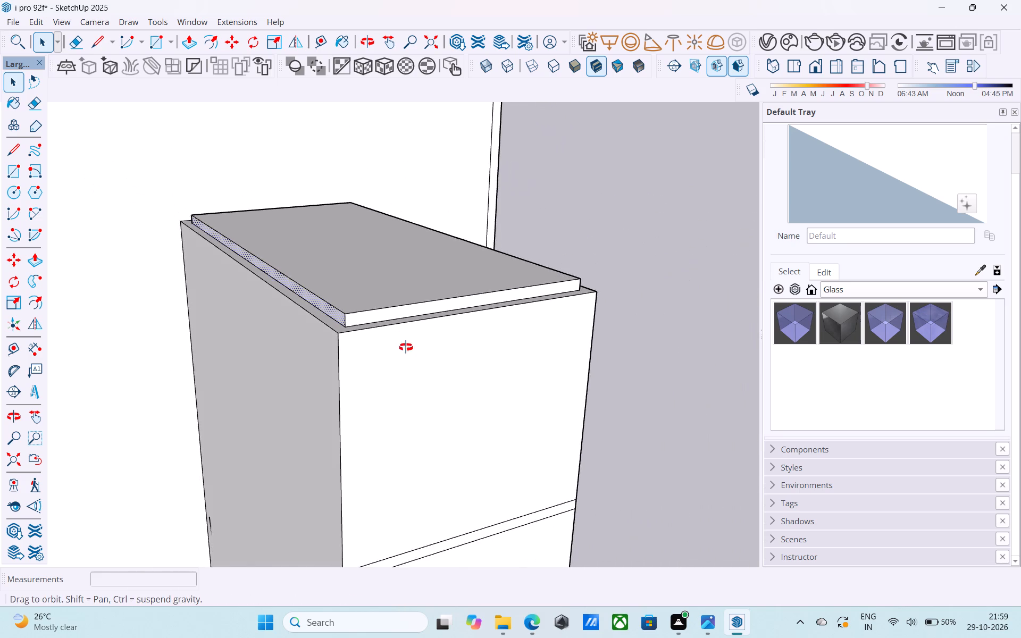
middle_drag(406, 347, 160, 345)
scroll(315, 393, down, 3)
middle_drag(354, 405, 227, 377)
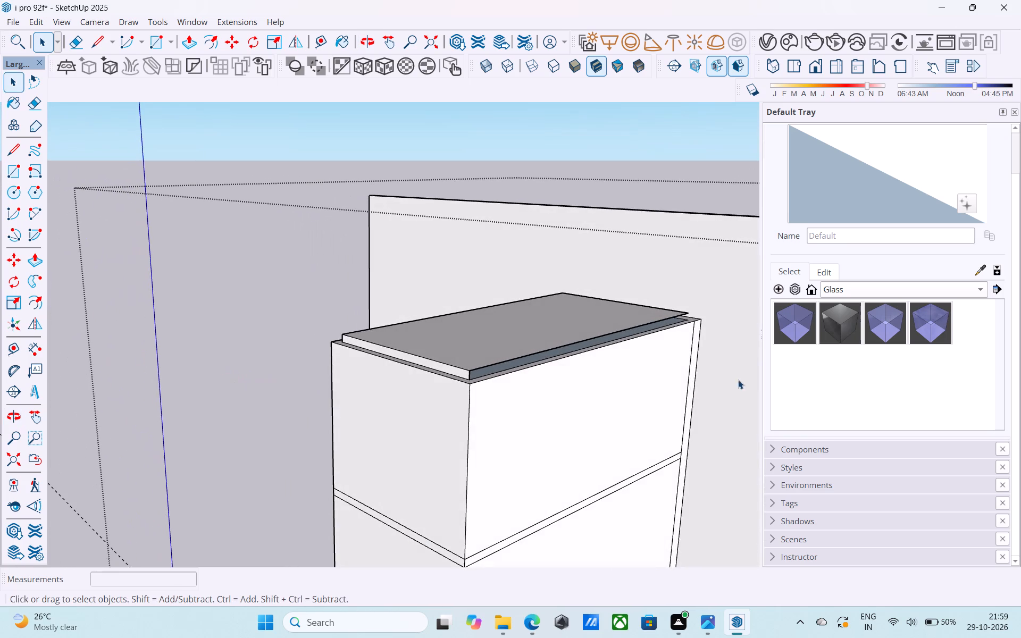
scroll(692, 315, up, 7)
key(l)
scroll(692, 315, up, 1)
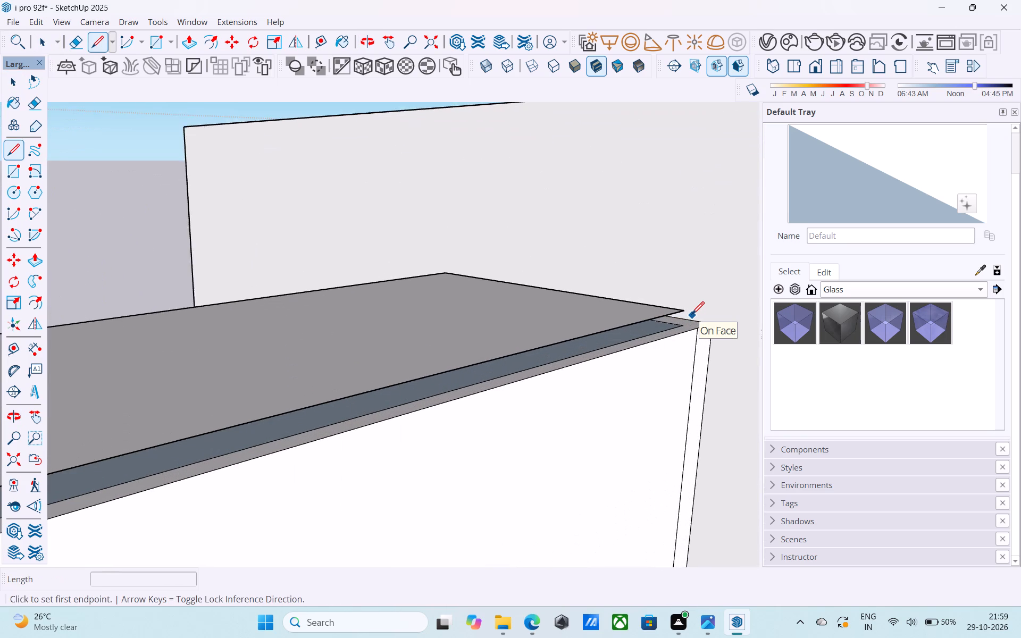
scroll(692, 315, up, 4)
click(680, 328)
click(676, 309)
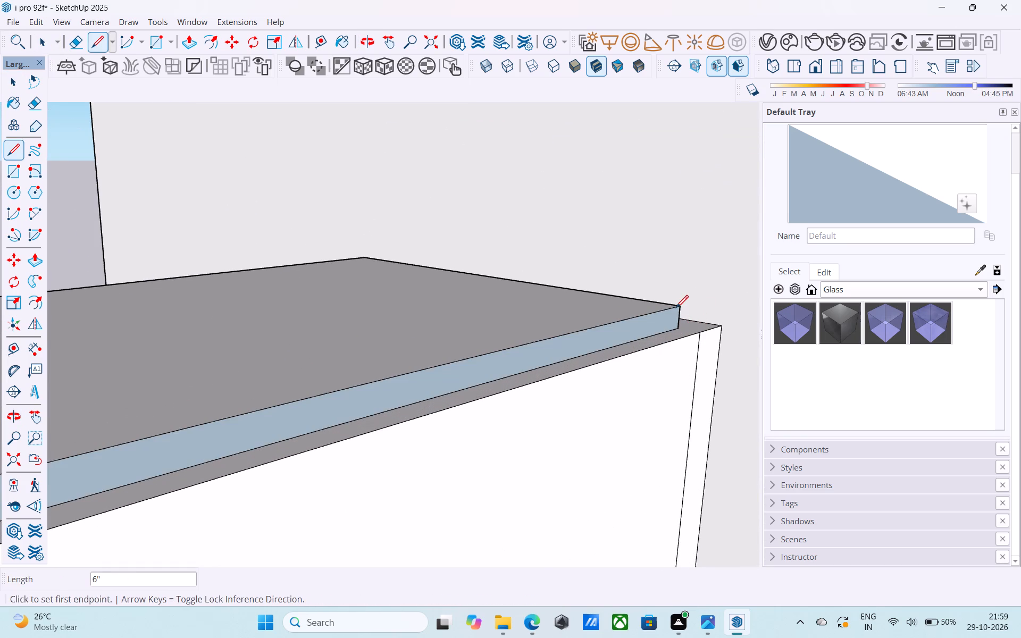
Reverse the roof slab's newly closed long side face.
scroll(677, 308, down, 13)
middle_drag(454, 396, 476, 386)
scroll(523, 352, up, 2)
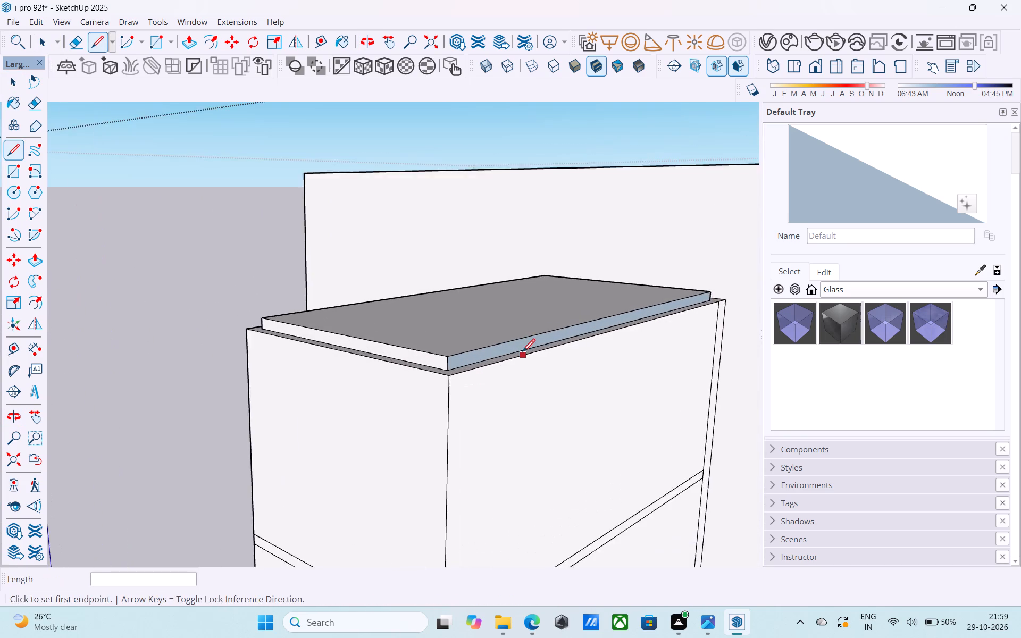
scroll(523, 352, up, 5)
key(space)
click(522, 346)
right_click(522, 345)
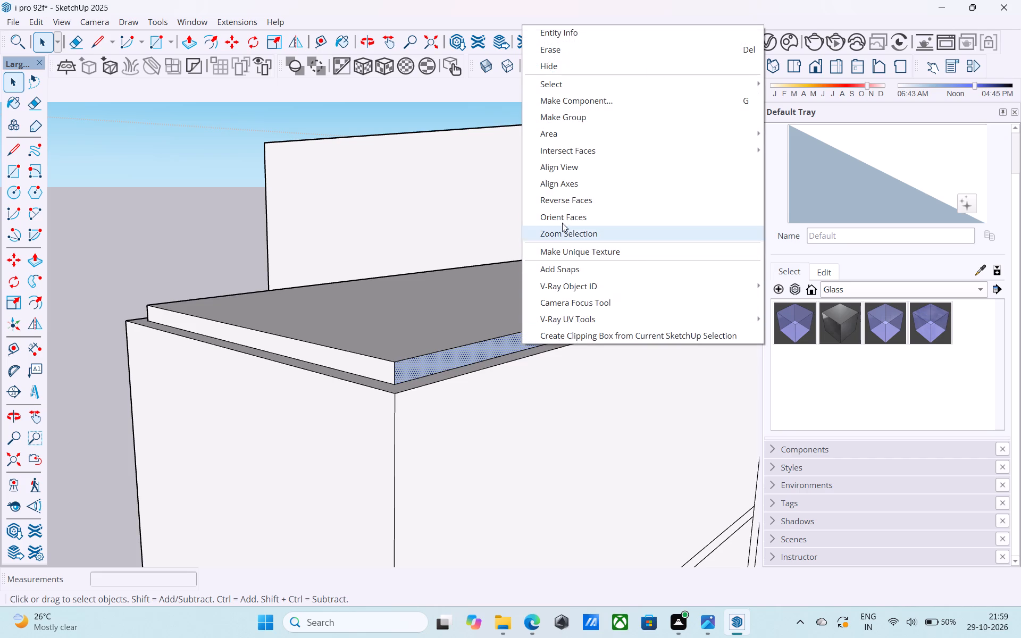
click(563, 202)
Reverse the roof slab's short side face that faces the tall wall.
scroll(533, 370, up, 1)
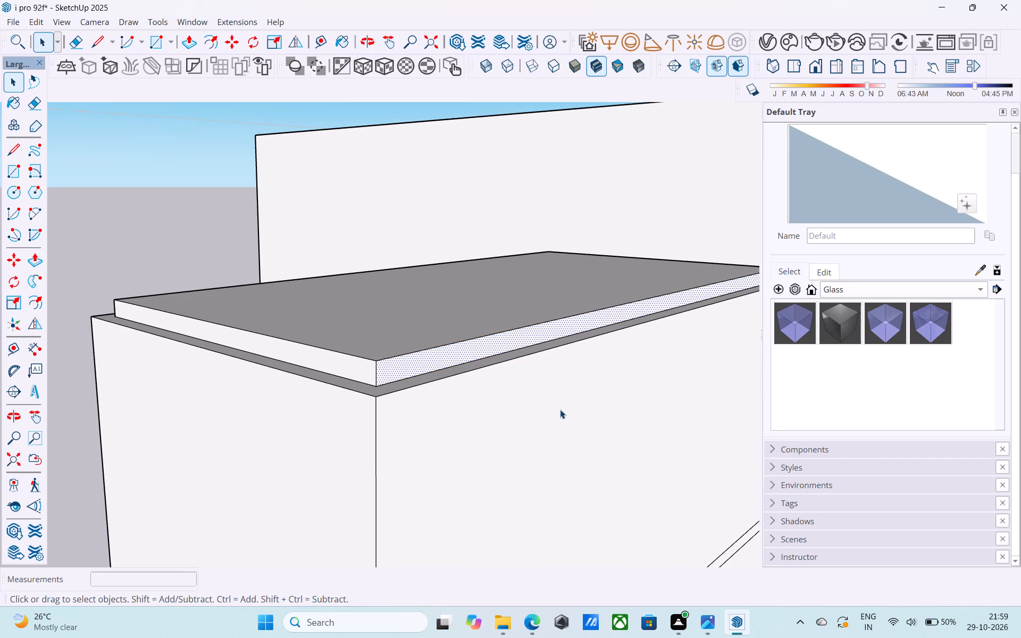
scroll(560, 409, down, 4)
middle_drag(560, 409, 543, 408)
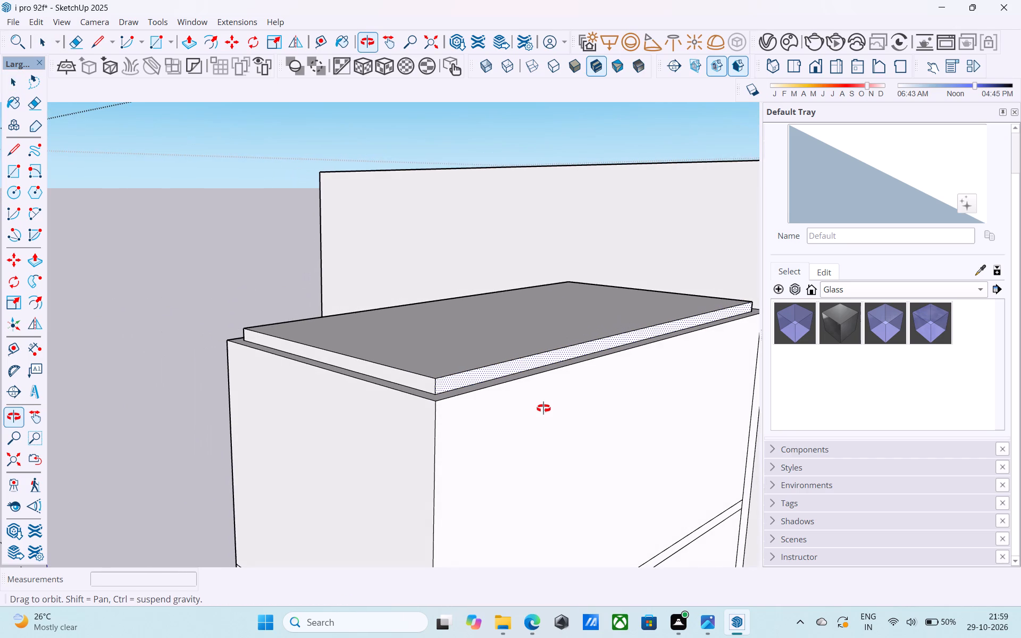
middle_drag(543, 408, 546, 409)
middle_drag(547, 410, 311, 431)
scroll(295, 425, down, 5)
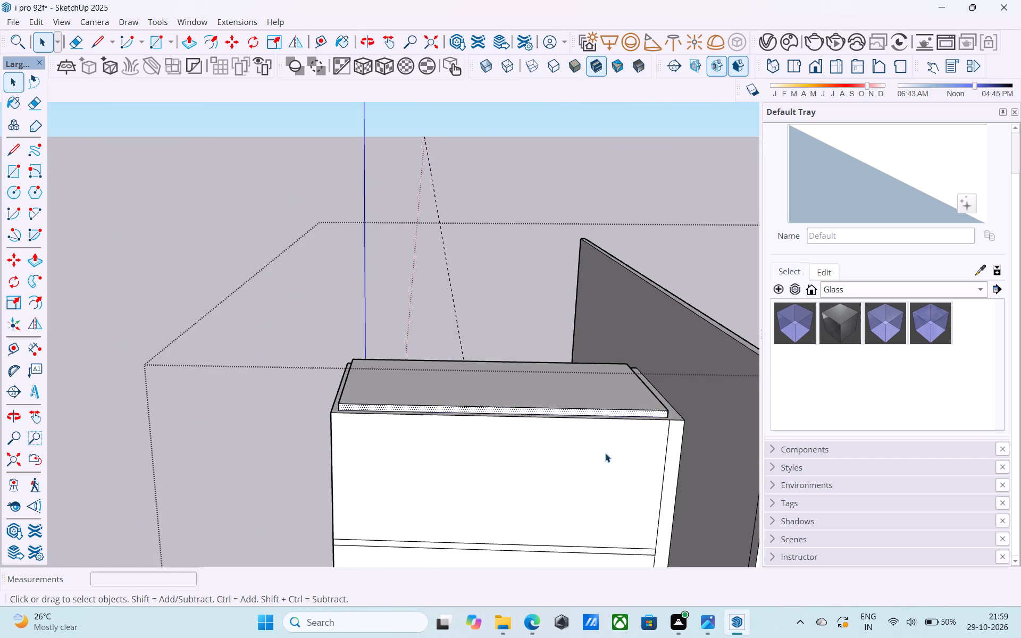
scroll(719, 408, up, 10)
middle_drag(683, 417, 668, 419)
scroll(658, 444, up, 9)
middle_drag(676, 471, 609, 430)
scroll(612, 435, up, 1)
middle_drag(613, 436, 677, 450)
scroll(490, 429, up, 4)
click(490, 428)
right_click(490, 427)
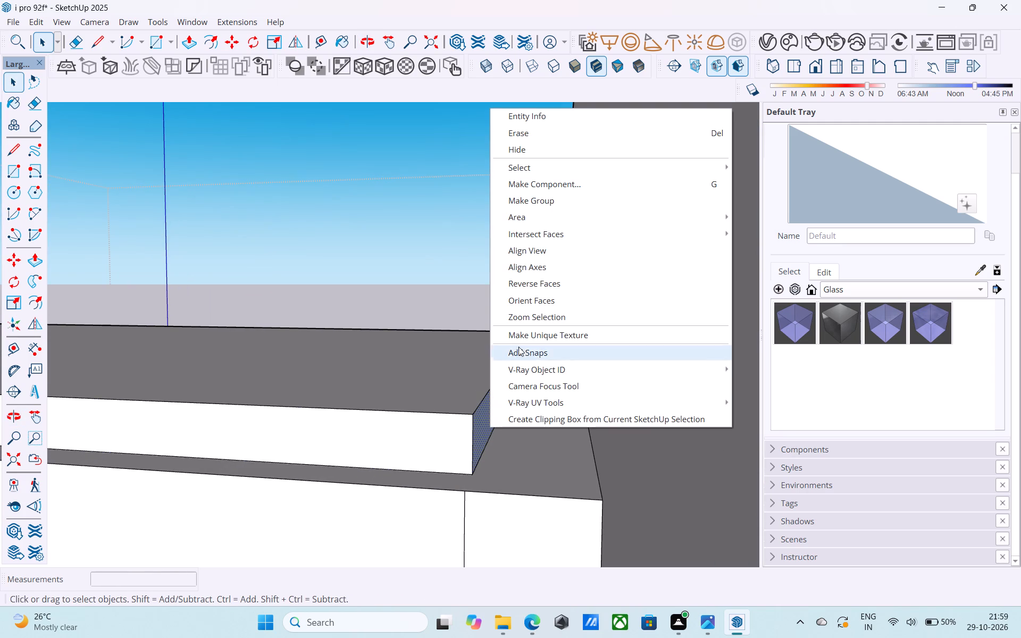
click(531, 288)
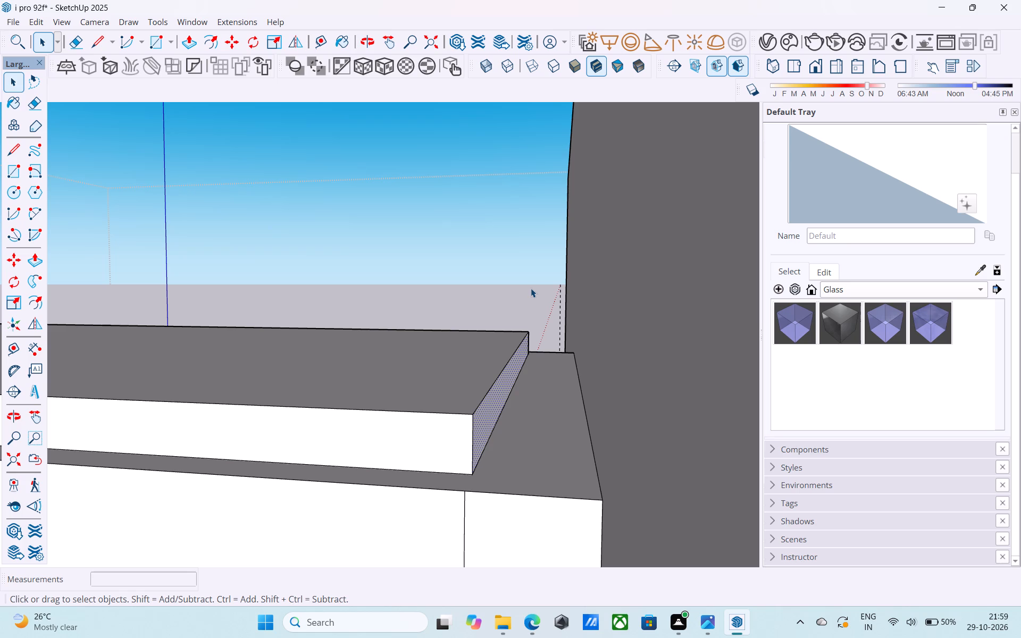
Examine the closed roof slab and the whole stacked building beside the tall wall.
scroll(530, 221, down, 5)
middle_drag(516, 281, 654, 401)
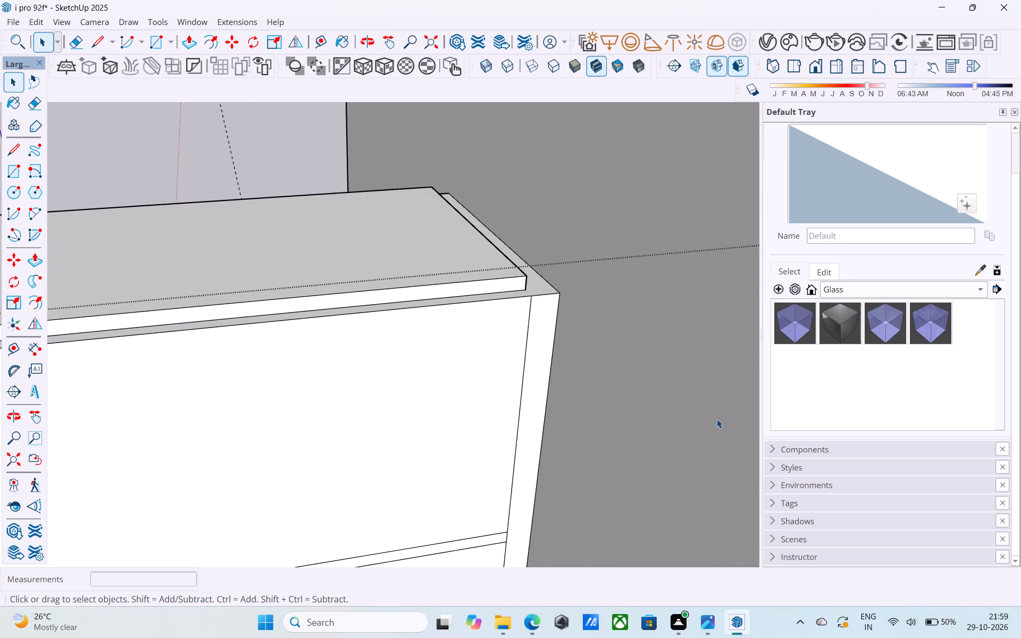
scroll(717, 419, down, 6)
middle_drag(717, 419, 718, 402)
scroll(719, 402, down, 5)
middle_drag(719, 402, 720, 393)
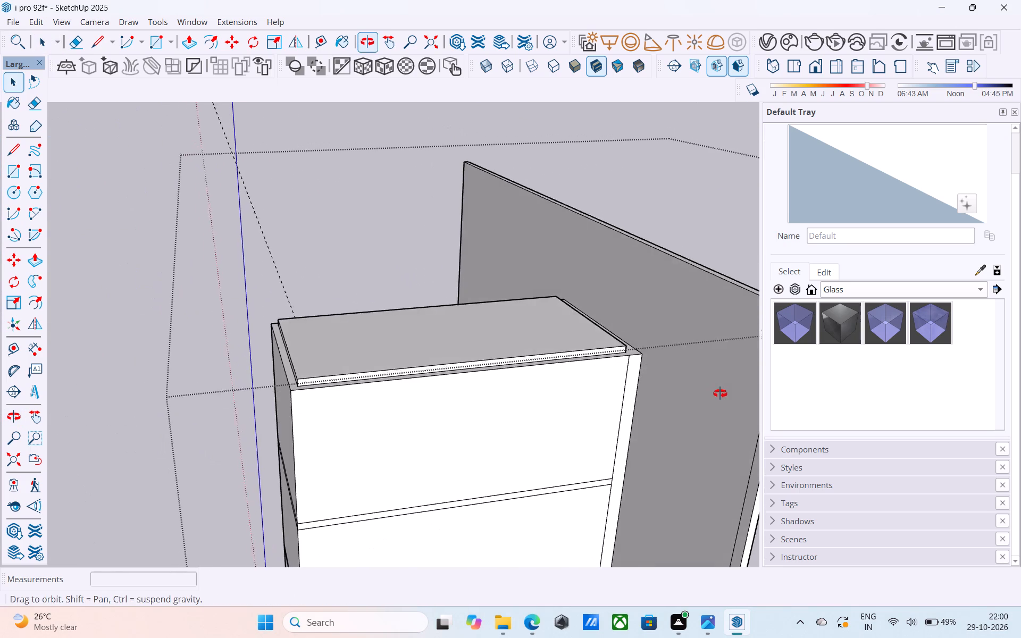
middle_drag(720, 393, 727, 385)
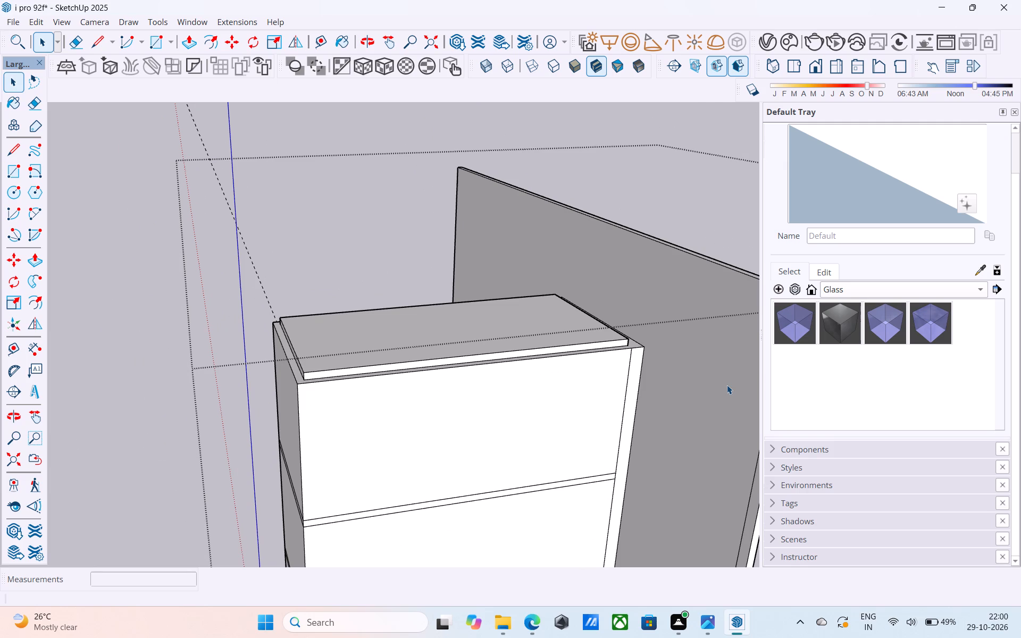
scroll(727, 385, down, 11)
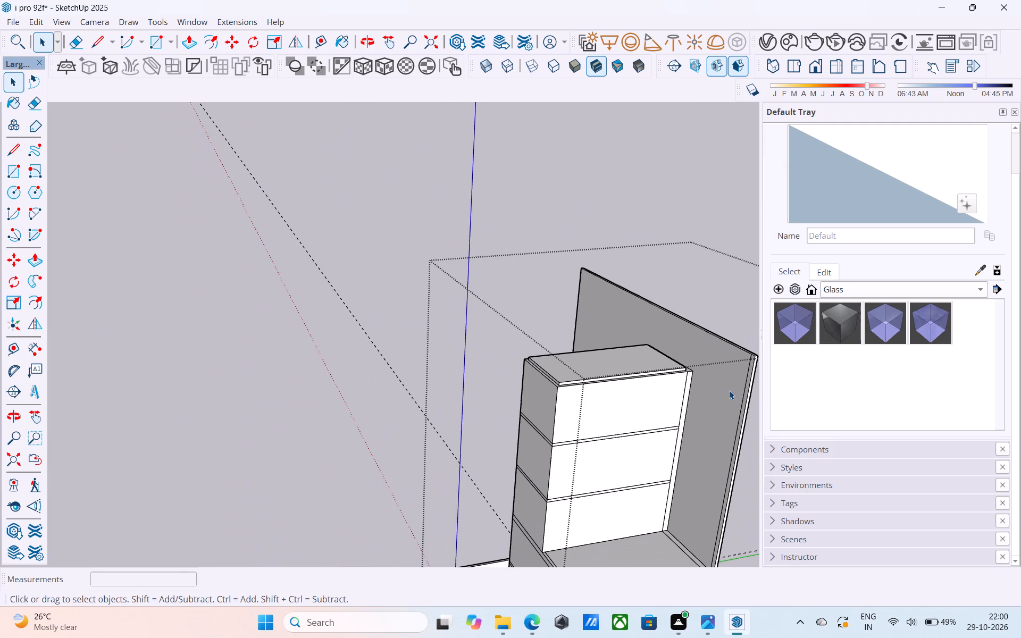
middle_drag(717, 396, 691, 375)
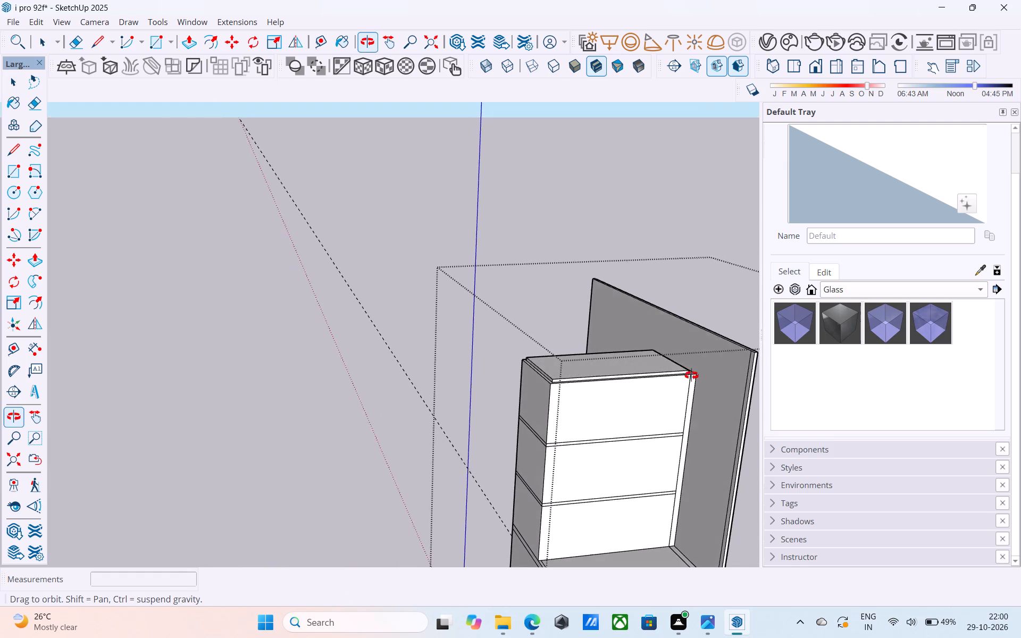
middle_drag(691, 375, 696, 377)
middle_drag(641, 396, 624, 392)
middle_click(624, 393)
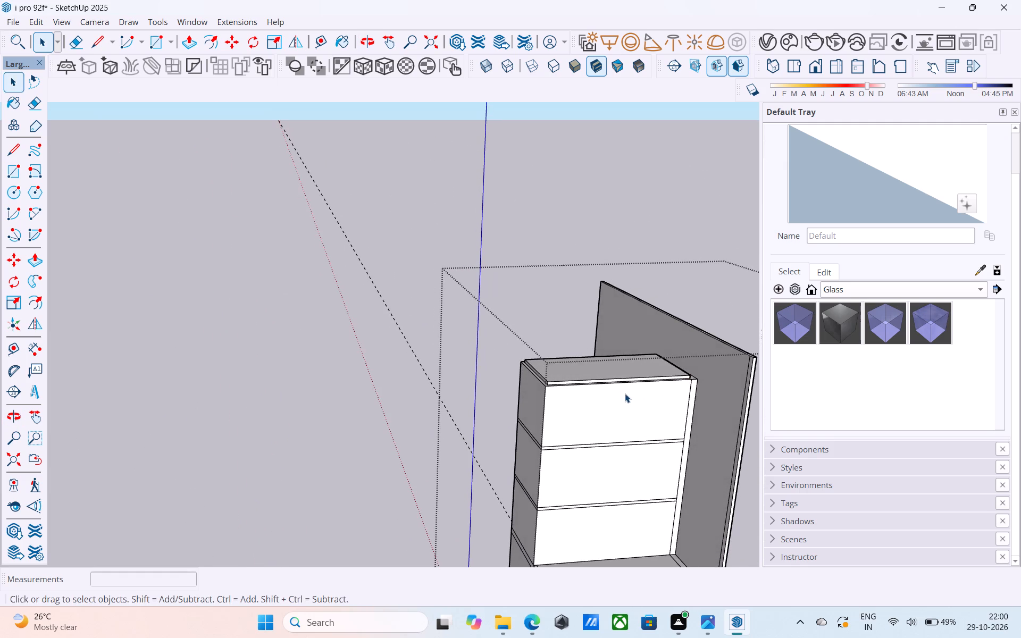
scroll(627, 394, down, 4)
middle_drag(627, 394, 632, 412)
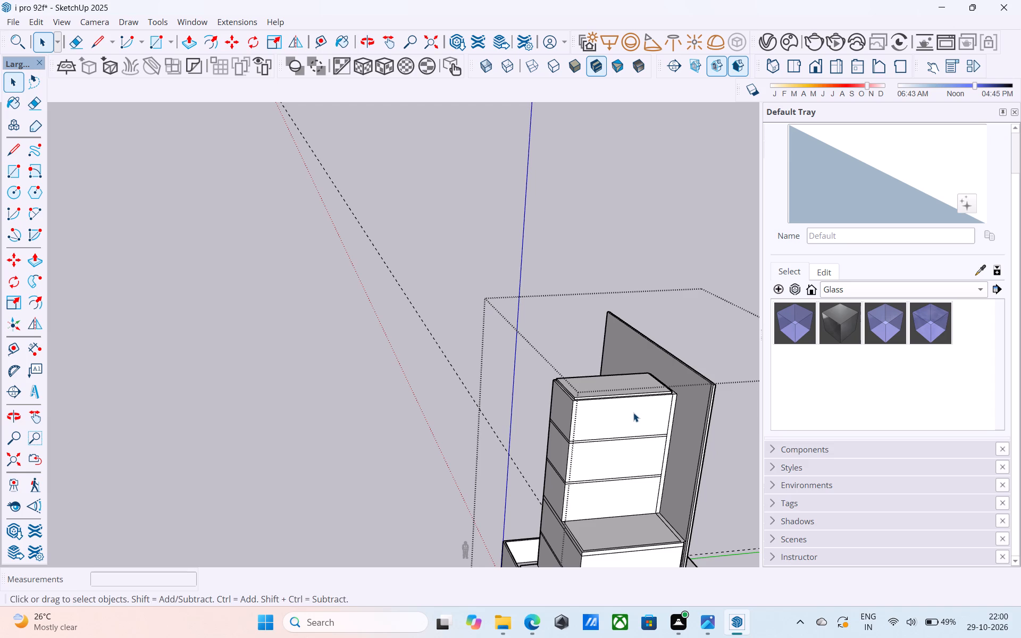
scroll(565, 420, down, 3)
middle_drag(565, 420, 571, 444)
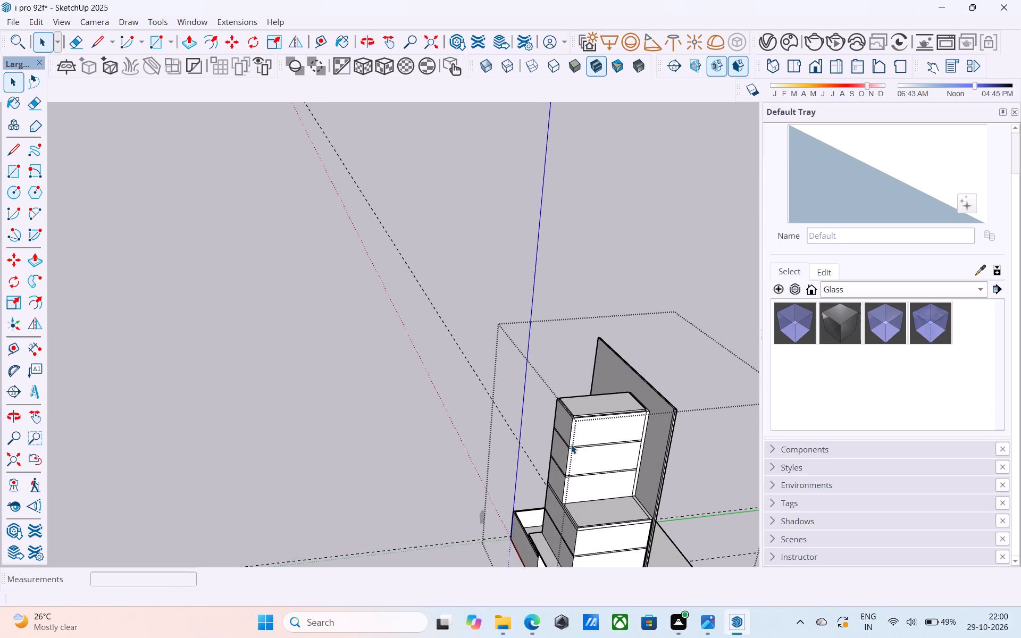
Push/Pull the roof slab's long side face above the terrace outward 6" until it is flush with the storey wall below.
middle_drag(598, 447, 655, 414)
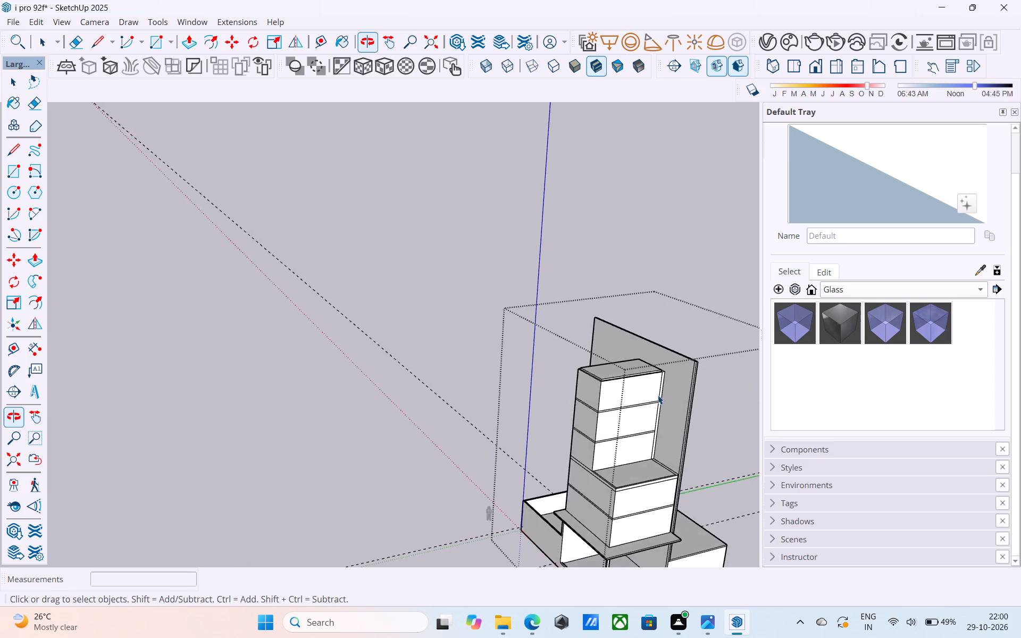
scroll(656, 382, up, 20)
scroll(656, 382, up, 6)
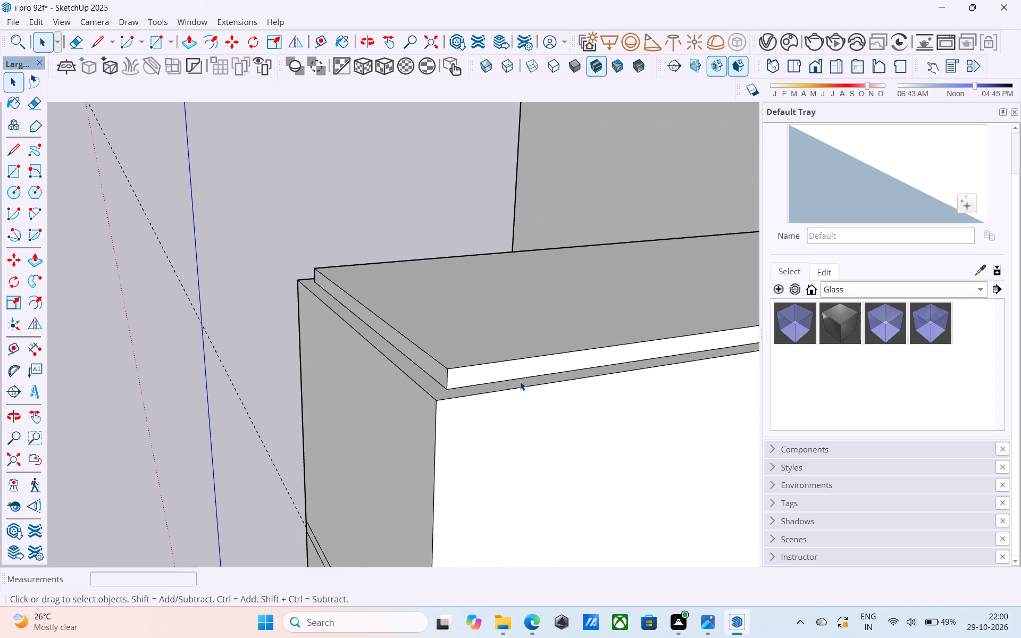
scroll(520, 381, down, 5)
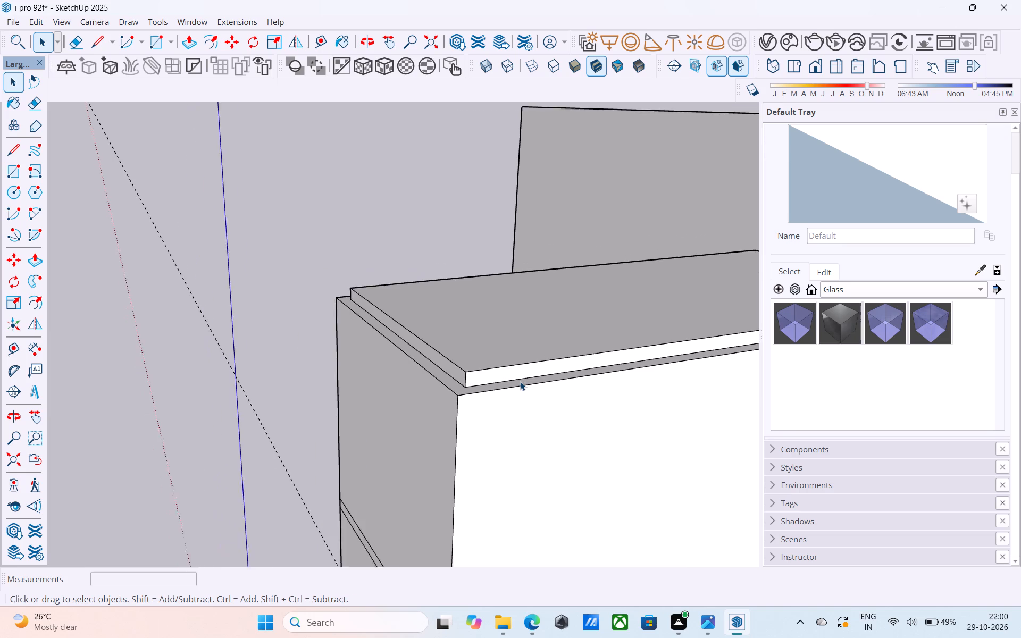
scroll(520, 381, down, 15)
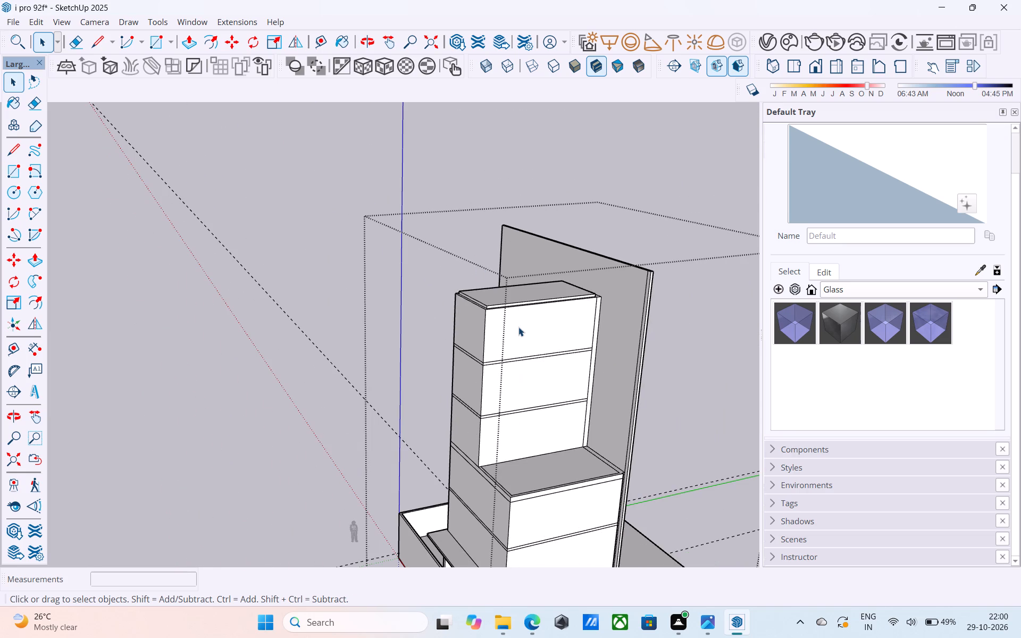
scroll(530, 277, up, 5)
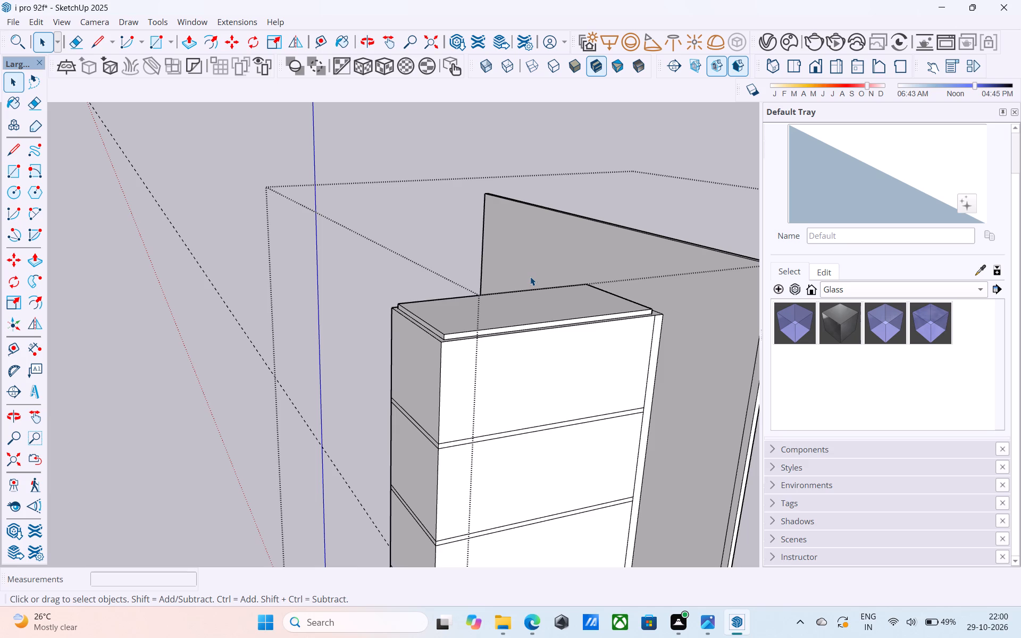
scroll(530, 276, down, 2)
middle_drag(530, 276, 562, 282)
scroll(397, 364, down, 4)
scroll(468, 333, up, 2)
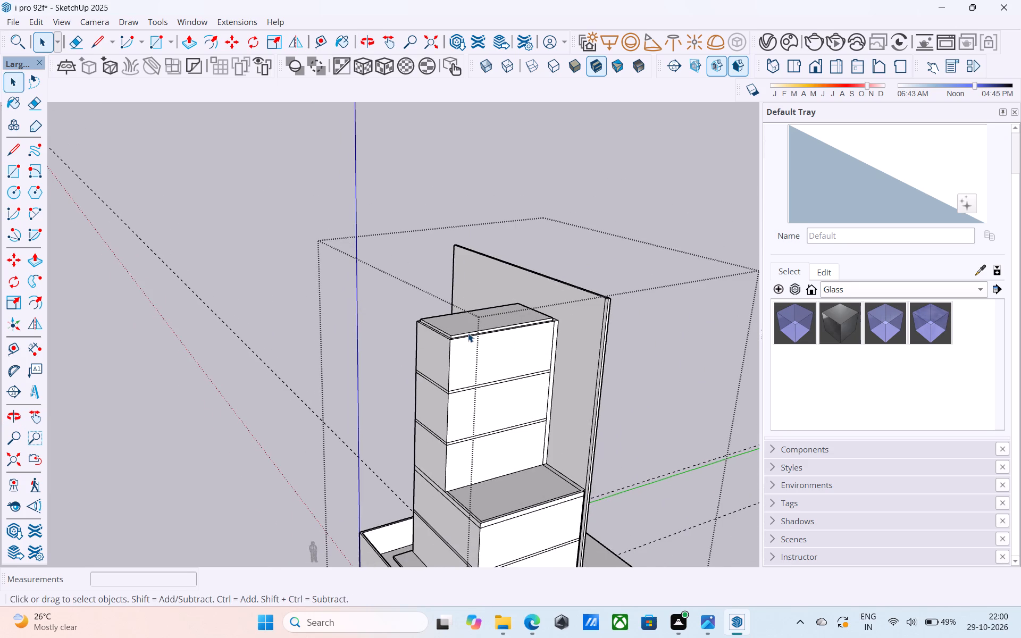
scroll(468, 333, up, 9)
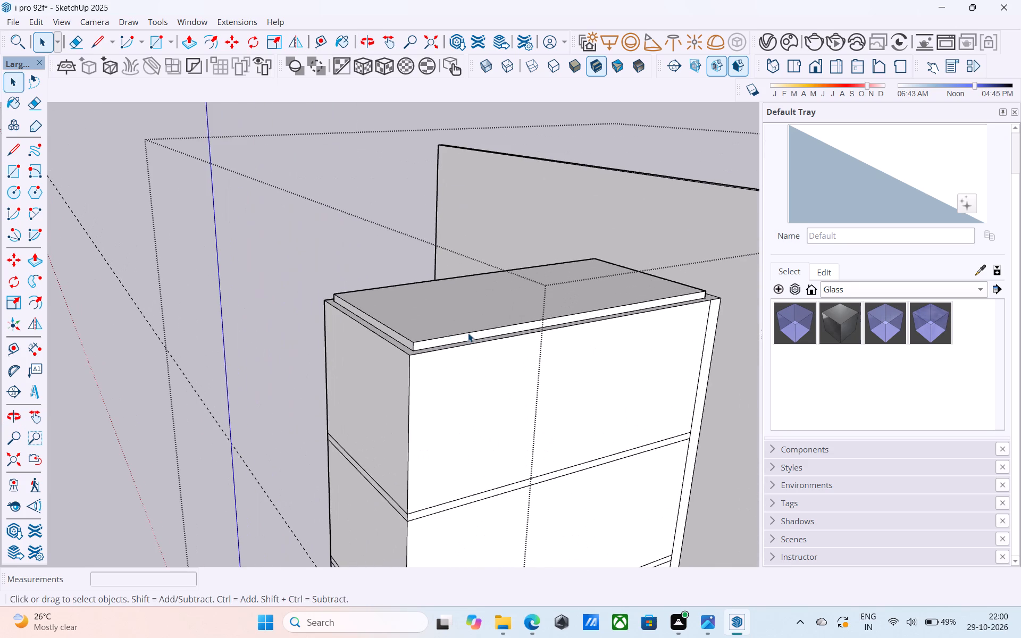
scroll(468, 333, up, 4)
click(469, 339)
scroll(469, 339, up, 3)
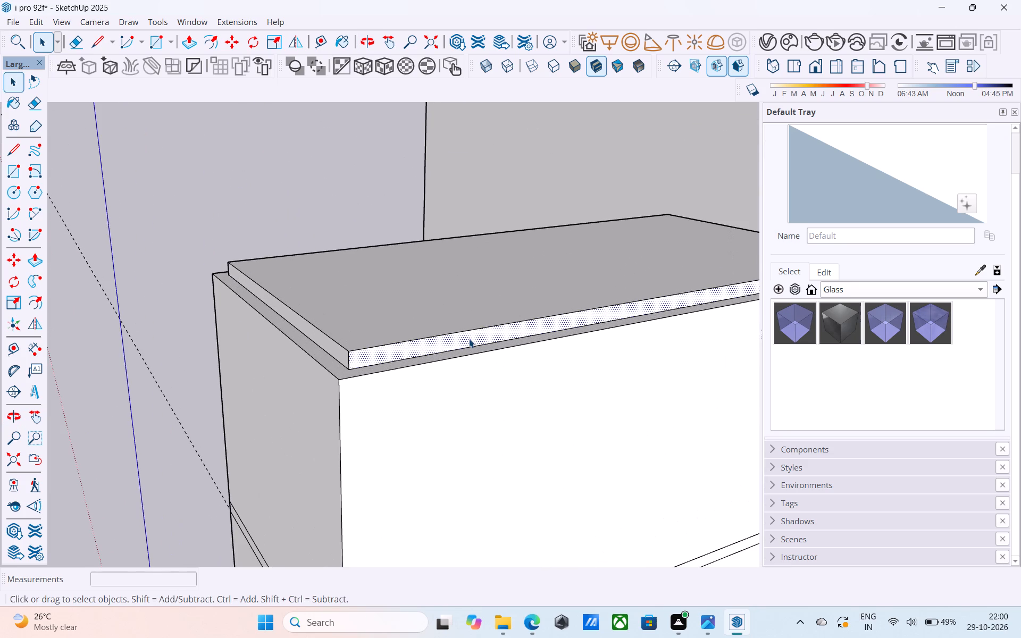
key(p)
click(470, 339)
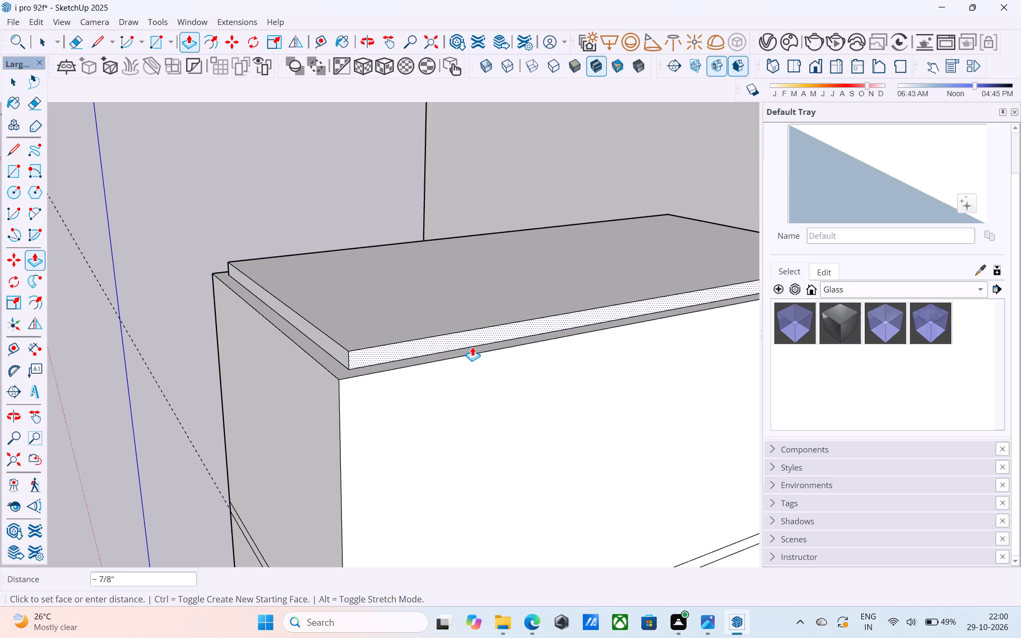
click(471, 362)
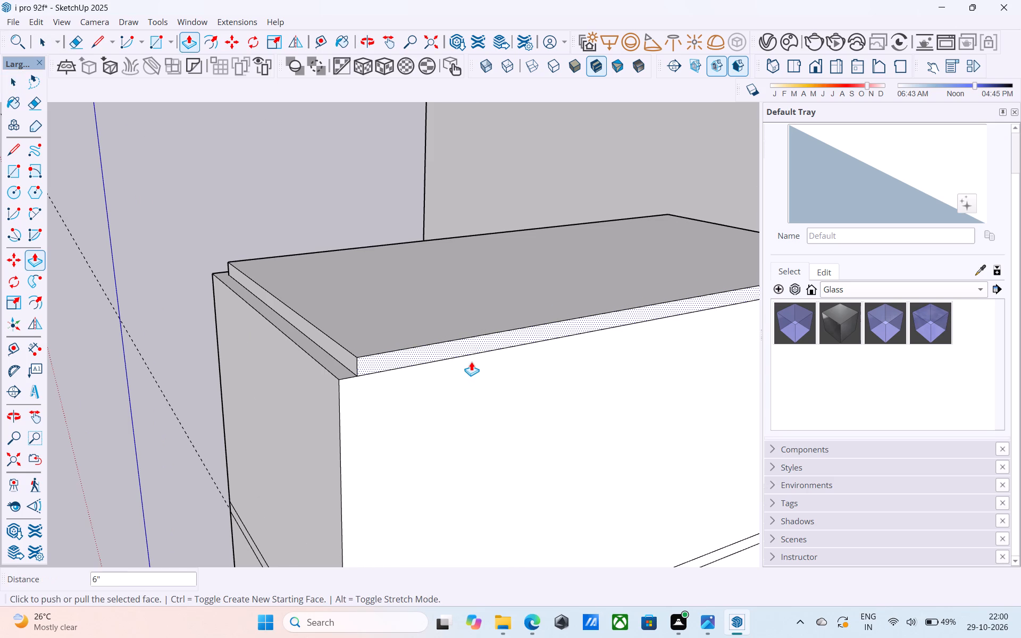
Push/Pull the same long side face outward 11' 10 1/2" over the terrace, matching the outer edge of the lower block.
scroll(471, 362, down, 5)
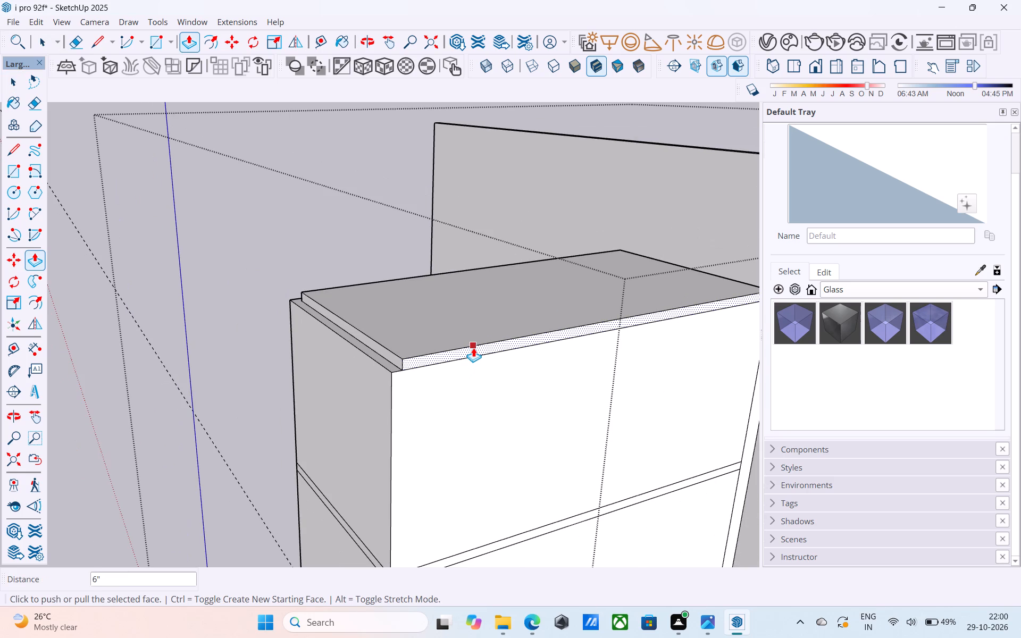
click(473, 348)
scroll(473, 348, down, 5)
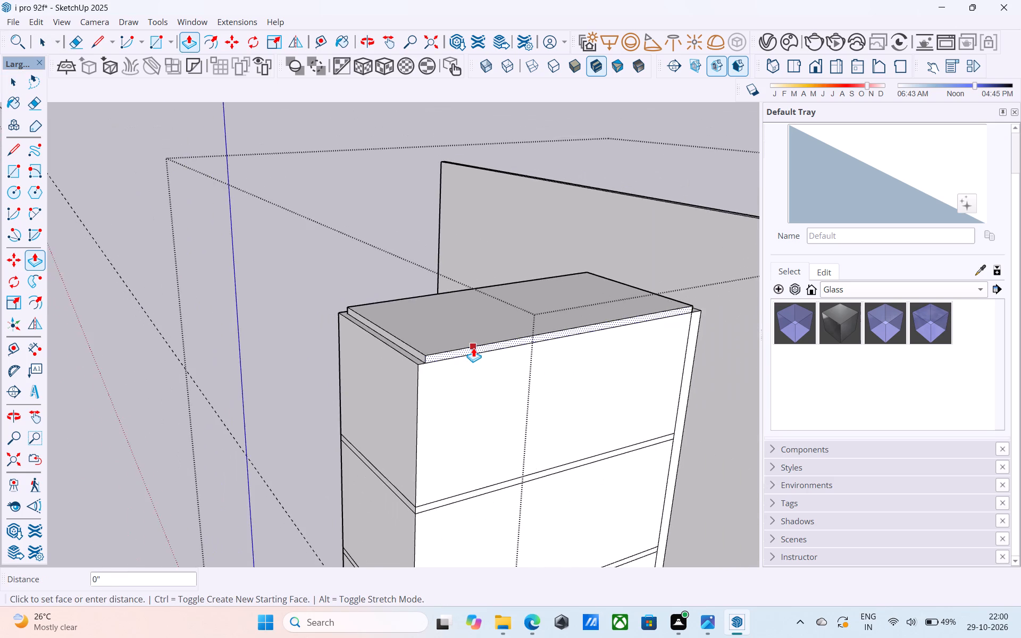
scroll(473, 348, down, 9)
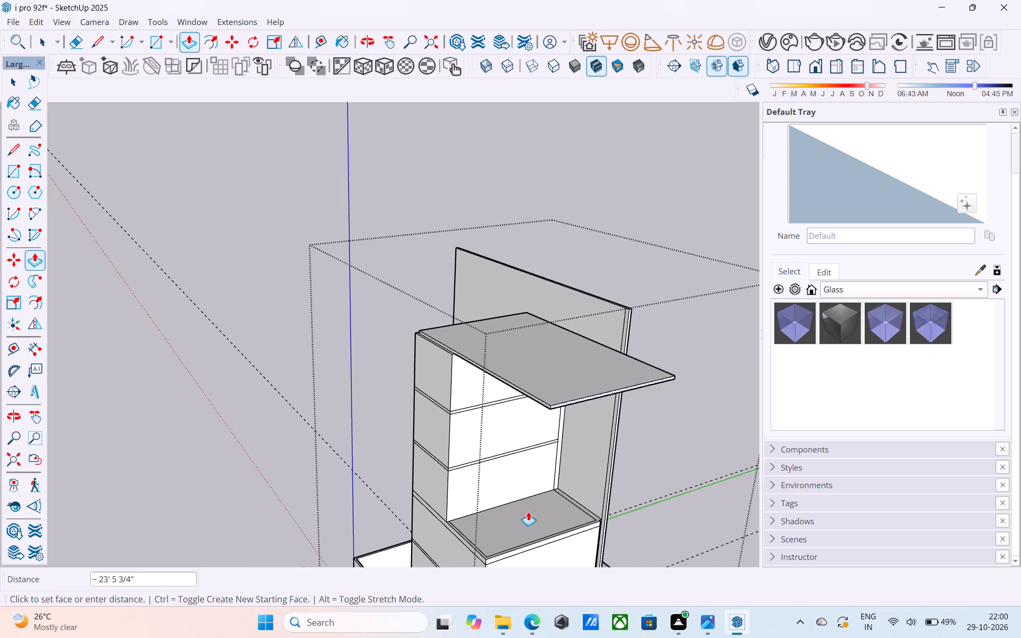
click(528, 544)
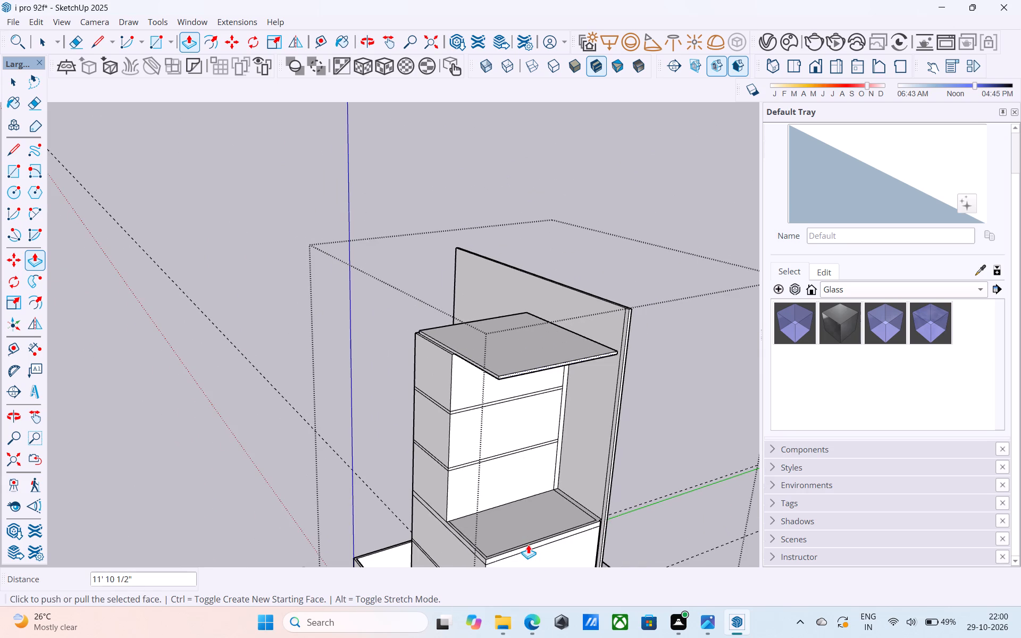
Push/Pull the roof slab's rear side face, opposite the new overhang, outward 6" until it is flush with the storey wall.
scroll(475, 531, down, 2)
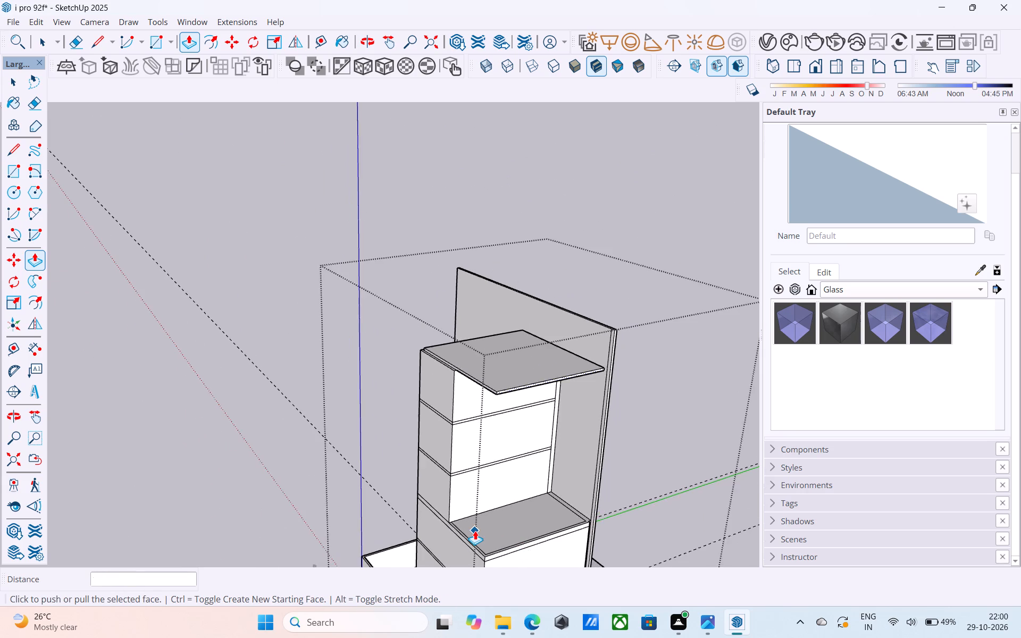
scroll(475, 531, down, 2)
middle_drag(472, 519, 462, 480)
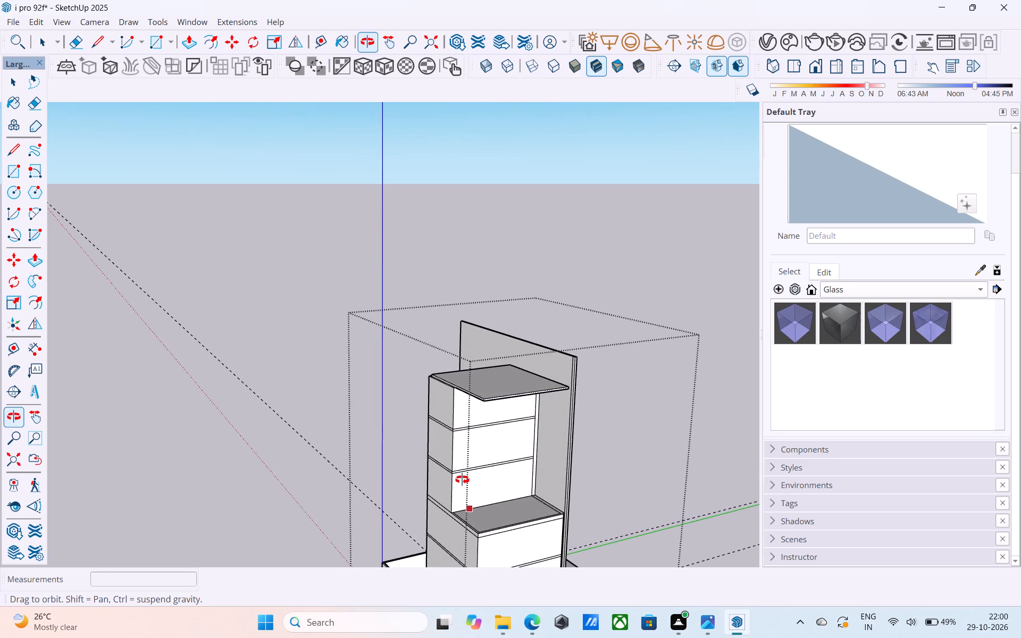
middle_drag(462, 480, 631, 494)
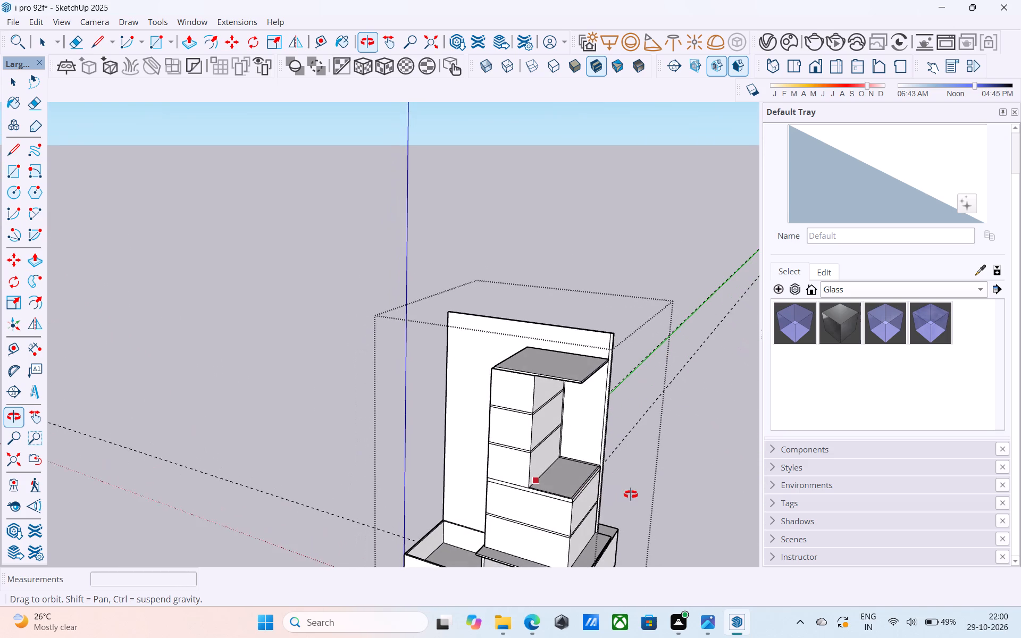
middle_drag(631, 494, 631, 494)
scroll(363, 505, down, 3)
middle_drag(363, 505, 395, 496)
scroll(538, 421, up, 2)
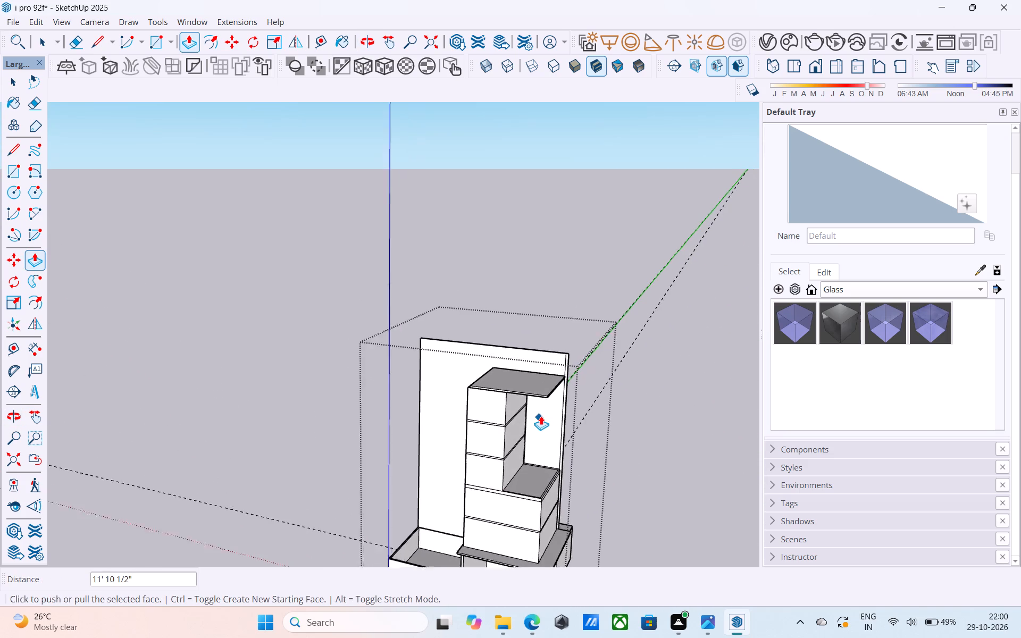
scroll(541, 416, up, 5)
middle_drag(502, 392, 455, 380)
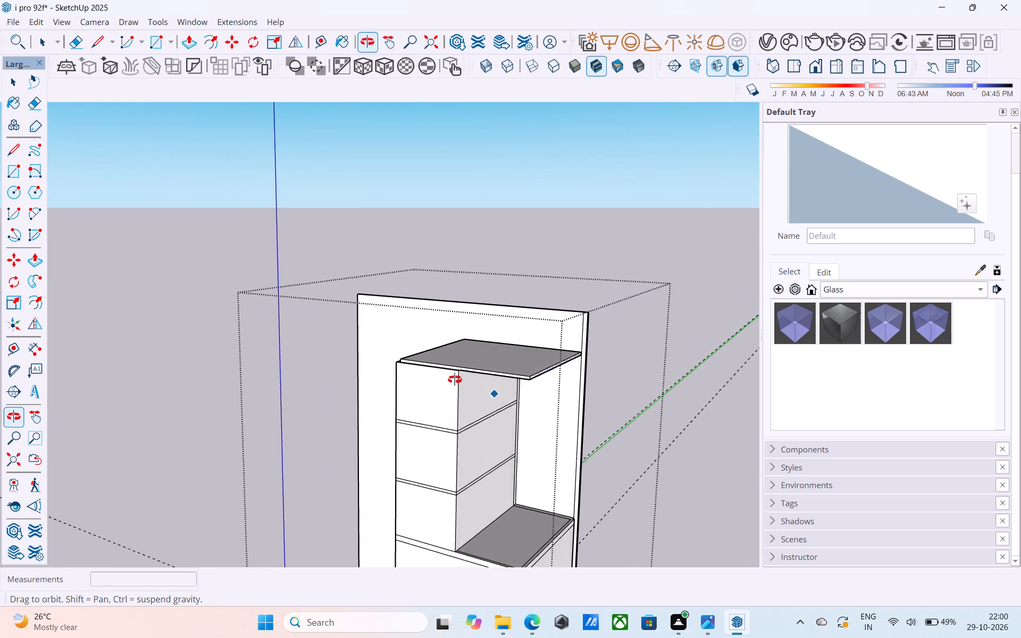
middle_drag(455, 380, 381, 452)
scroll(442, 413, up, 5)
key(space)
middle_drag(442, 413, 522, 420)
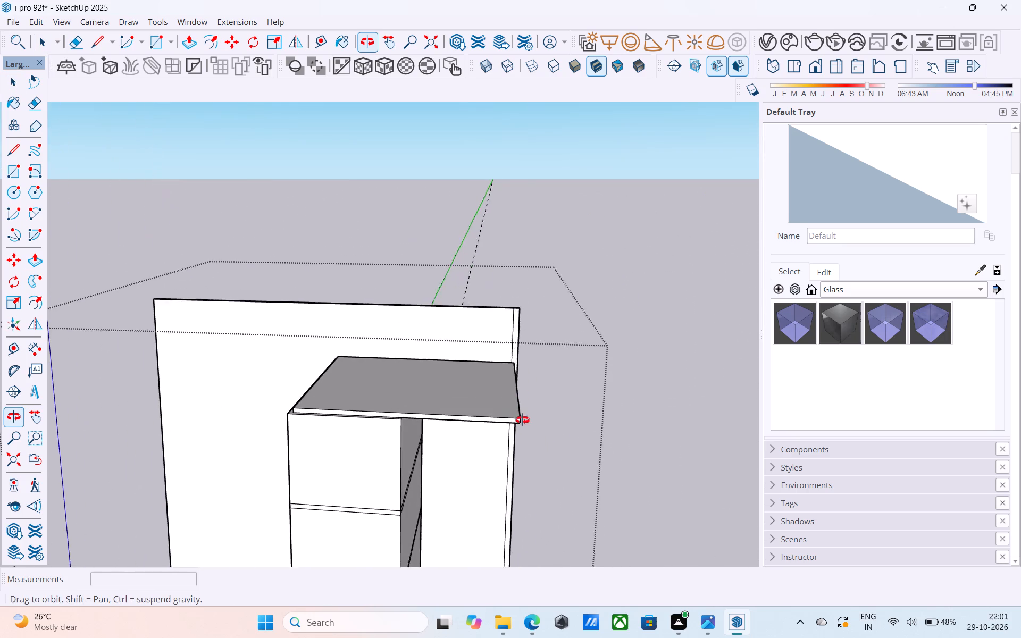
middle_drag(522, 420, 661, 436)
scroll(391, 429, up, 12)
scroll(390, 421, down, 4)
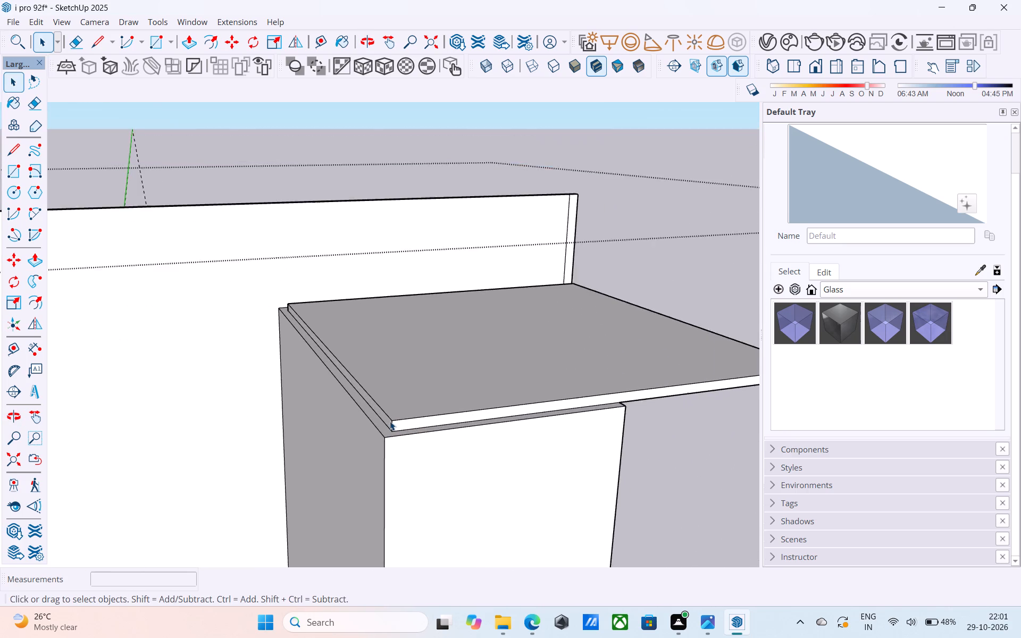
shift+middle_drag(390, 421, 446, 310)
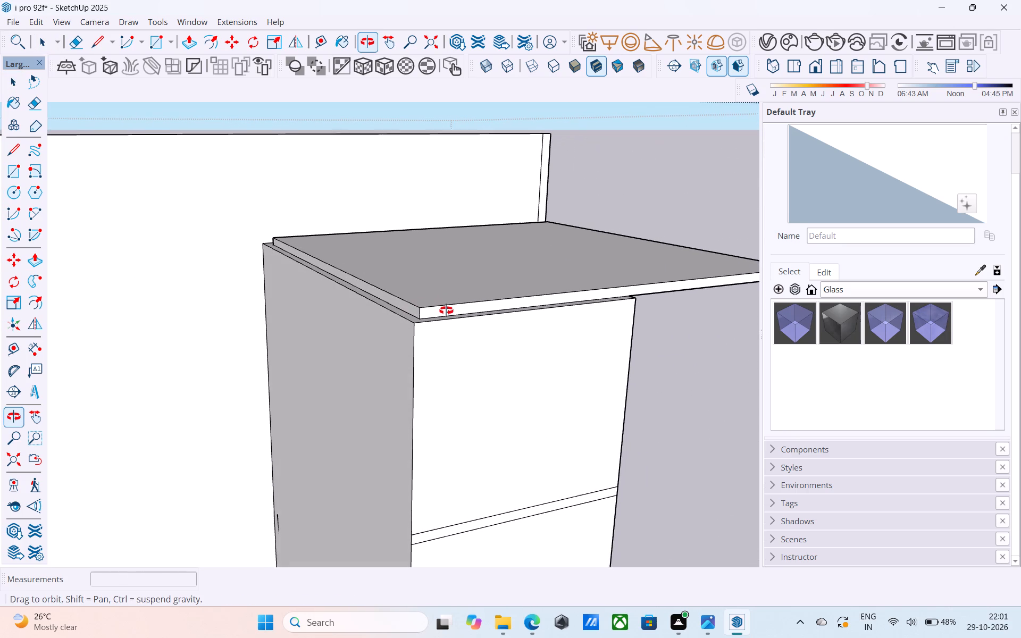
shift+middle_drag(446, 310, 446, 310)
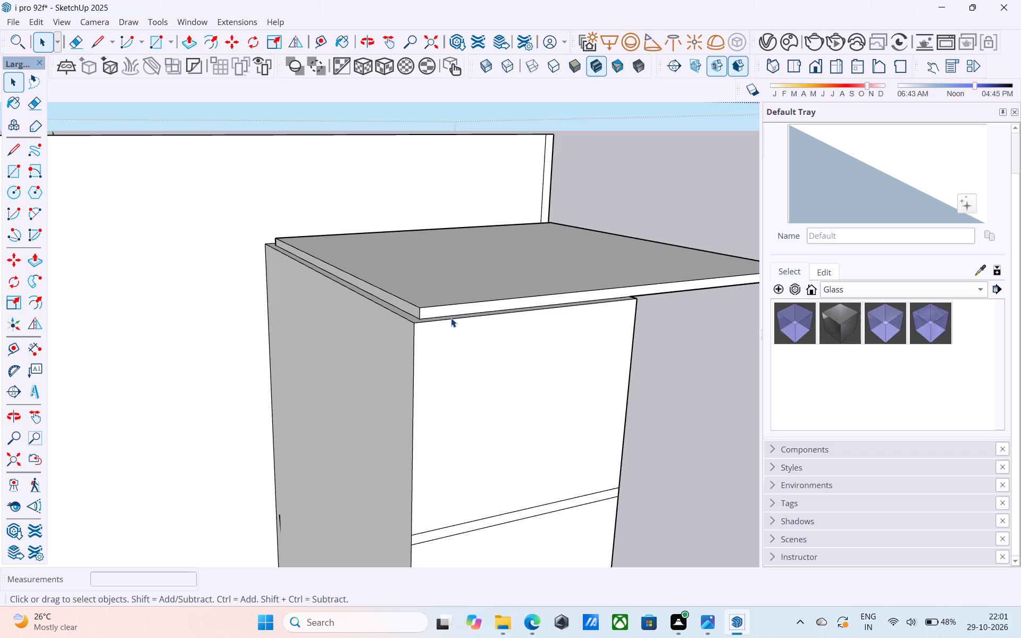
scroll(412, 314, up, 4)
click(412, 314)
click(412, 312)
key(p)
click(412, 312)
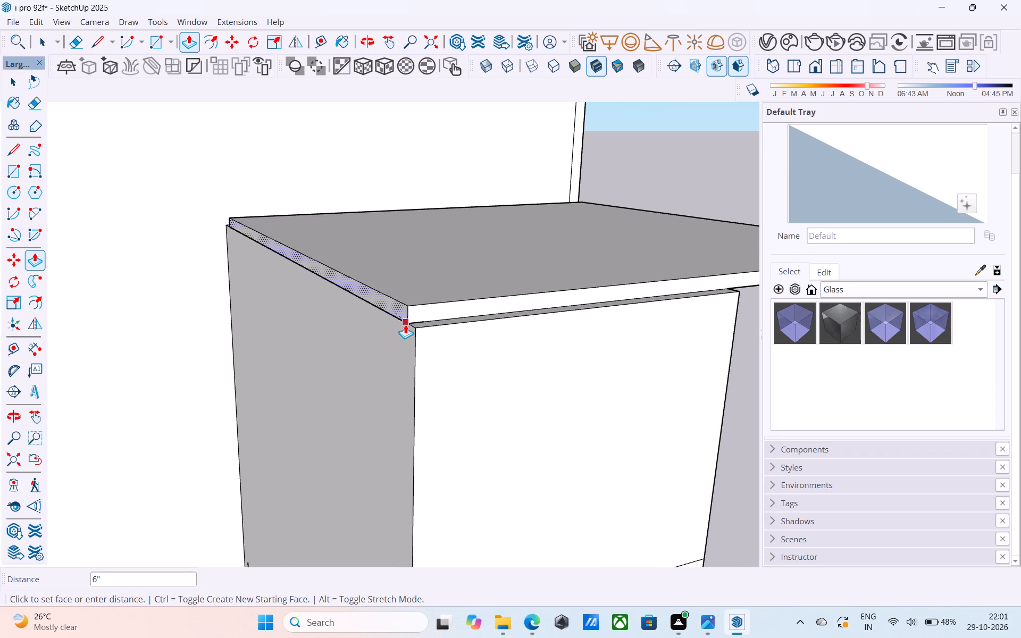
click(405, 324)
key(space)
Push/Pull the roof slab's side face that faces away from the tall wall outward until it is flush with the storey wall.
scroll(405, 324, down, 5)
middle_drag(405, 324, 389, 322)
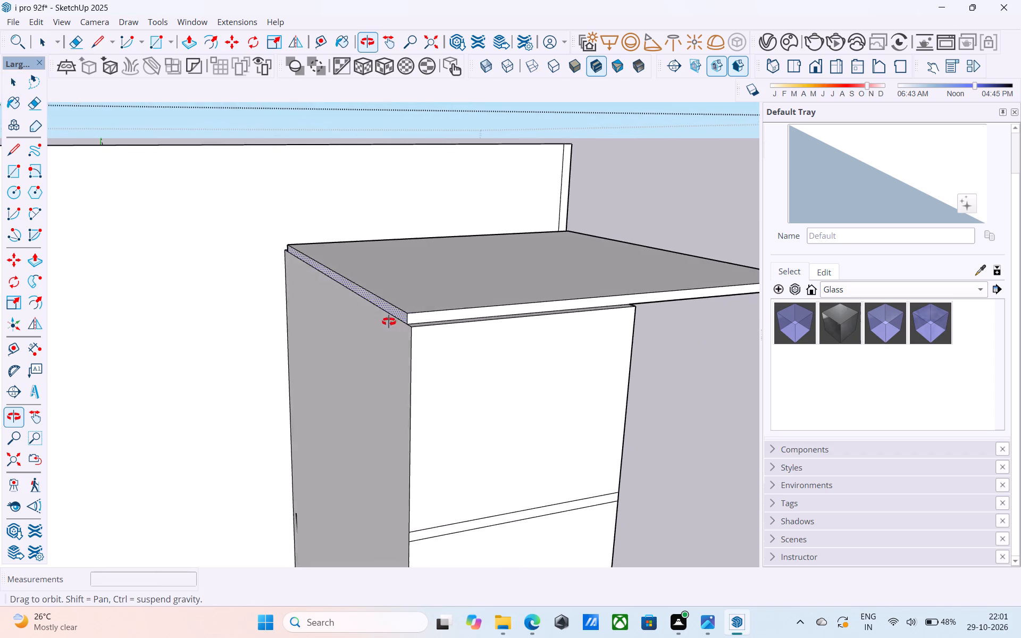
middle_drag(389, 322, 217, 347)
scroll(420, 366, down, 2)
scroll(464, 354, up, 5)
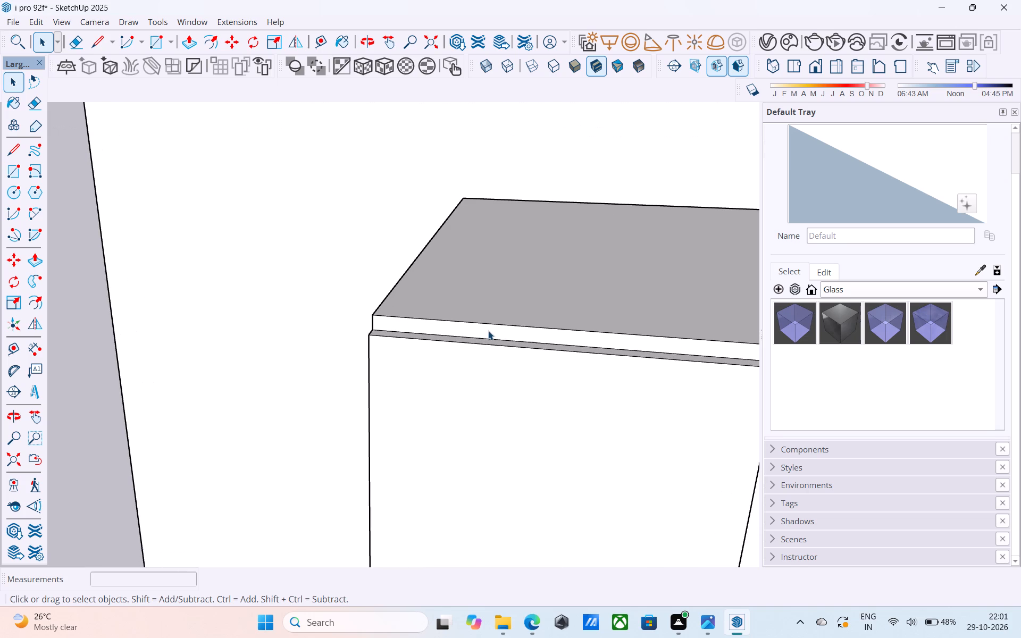
click(488, 331)
key(p)
click(488, 332)
click(489, 363)
key(space)
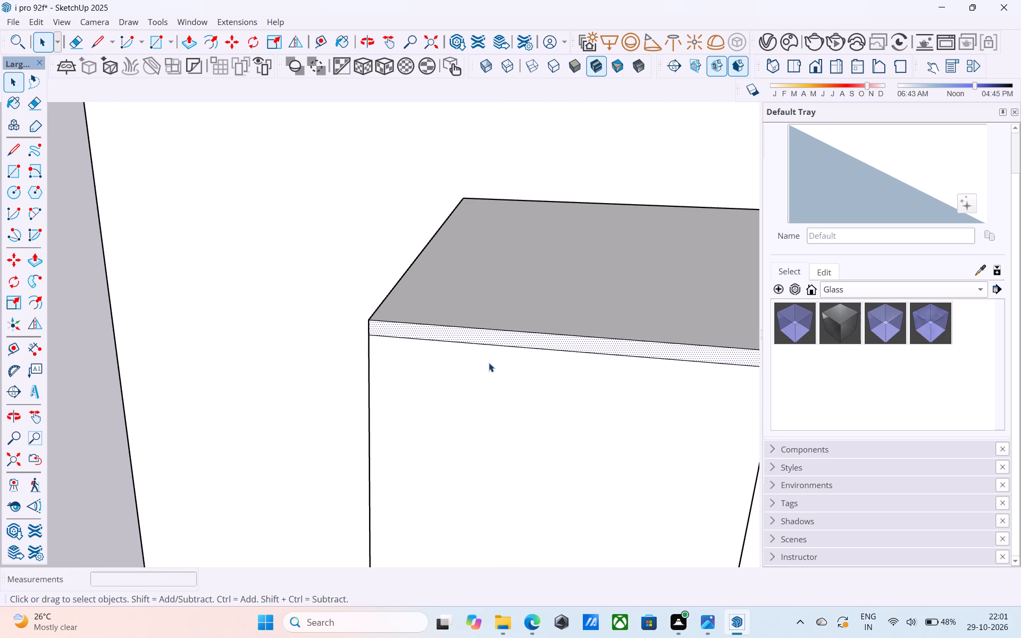
Draw a 6" vertical line on the slab's side at the storey corner and continue it across the top to the opposite edge.
scroll(489, 363, down, 8)
middle_drag(508, 376, 248, 335)
scroll(300, 331, down, 4)
middle_drag(333, 336, 370, 327)
middle_drag(374, 330, 454, 404)
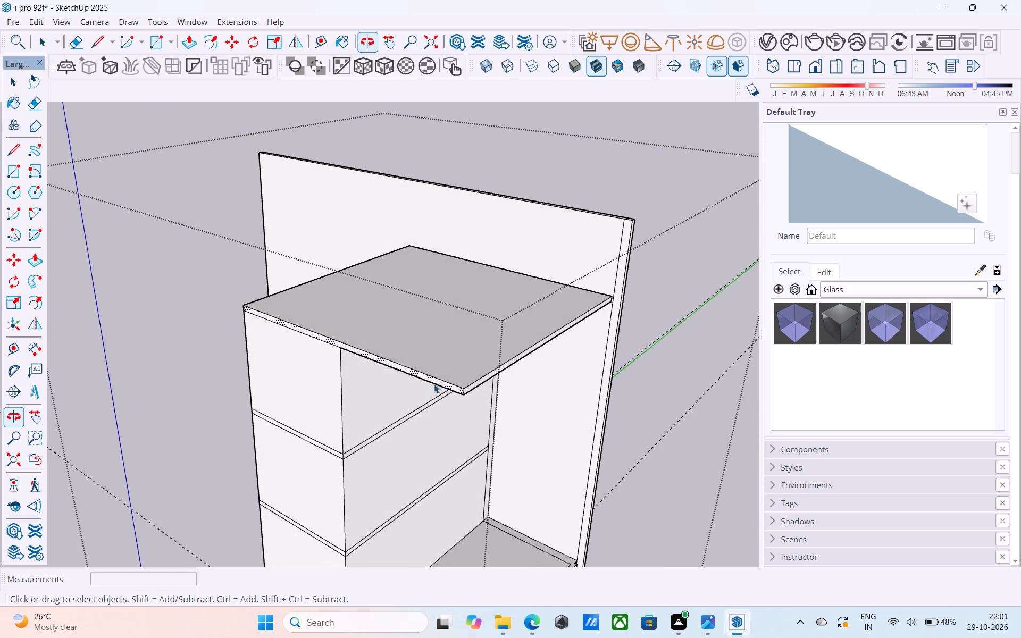
middle_drag(409, 356, 518, 366)
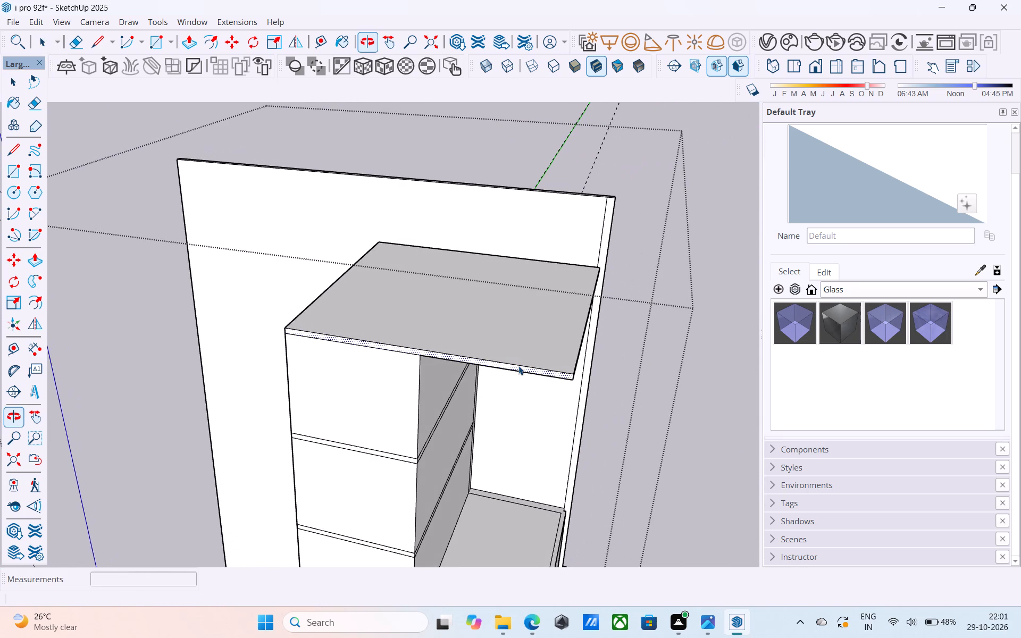
middle_drag(486, 358, 496, 355)
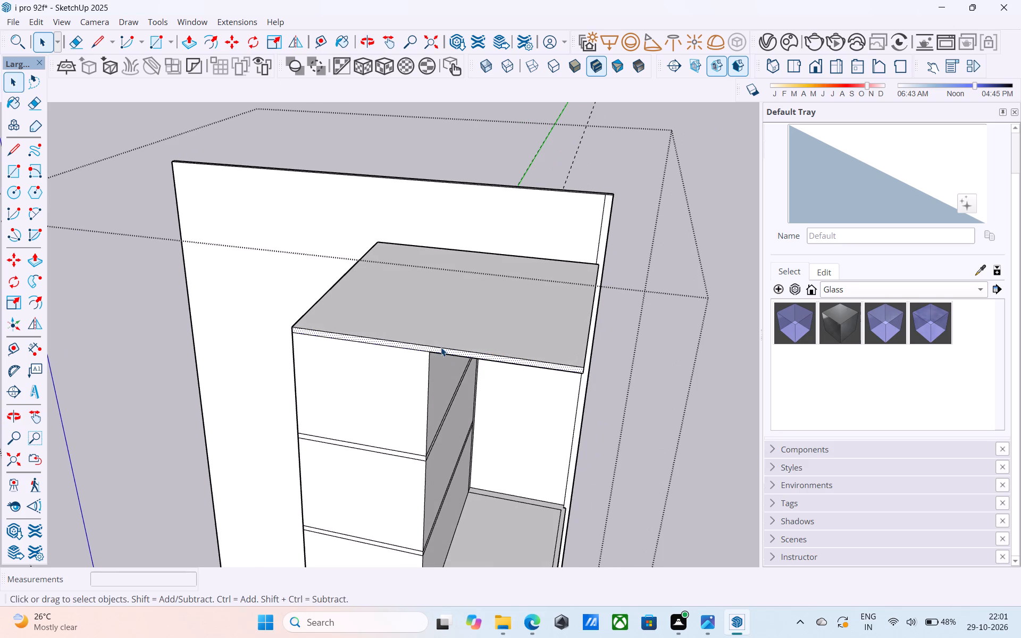
key(l)
scroll(441, 347, up, 9)
click(420, 358)
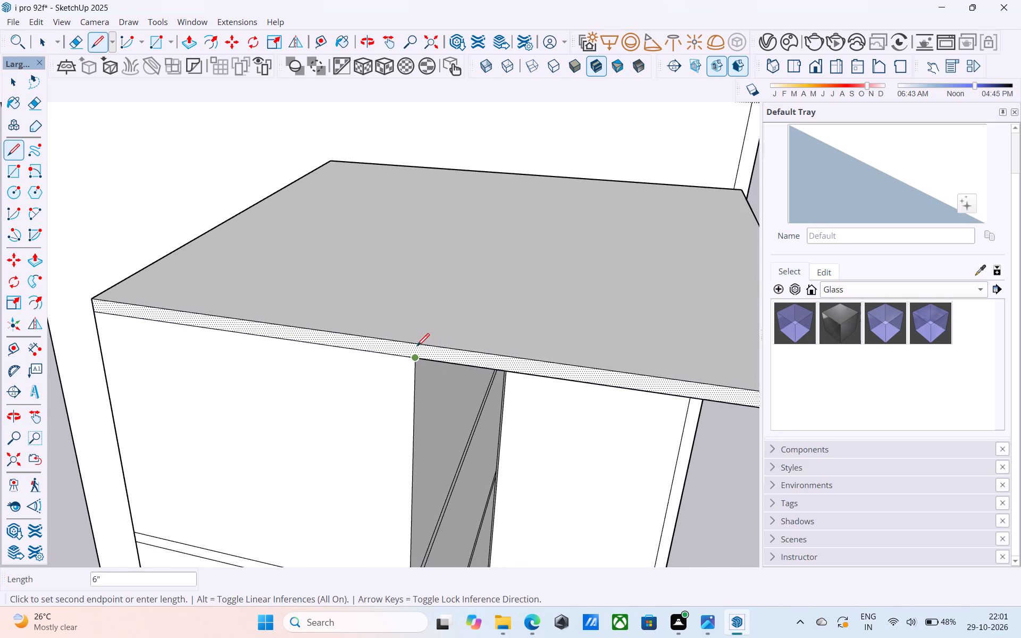
click(416, 345)
click(415, 343)
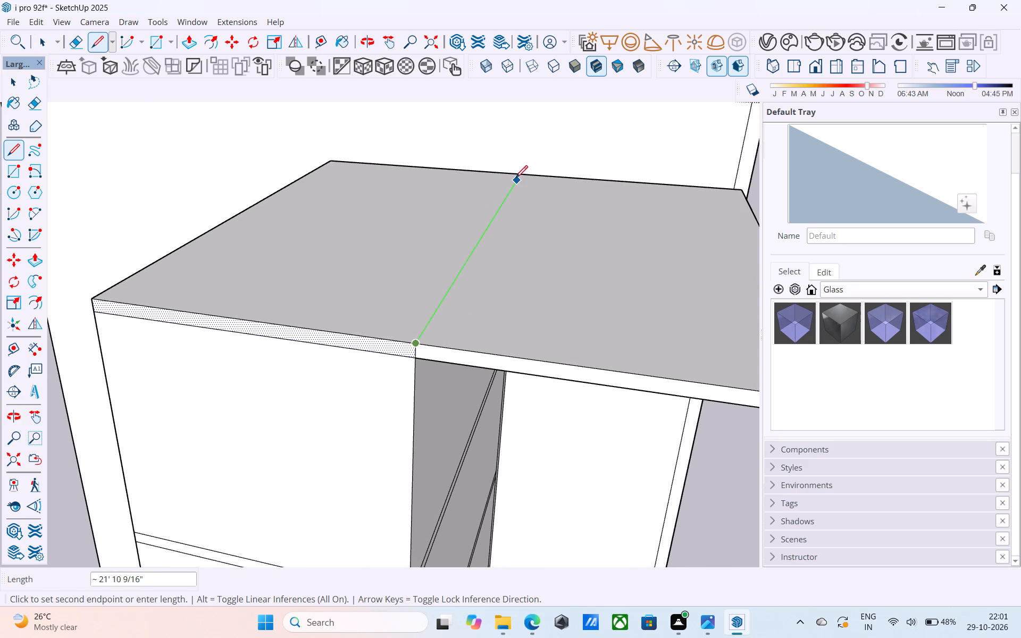
click(521, 177)
key(space)
Push/Pull the roof slab's end face that faces the tall wall outward until it meets the wall.
middle_drag(521, 178, 153, 248)
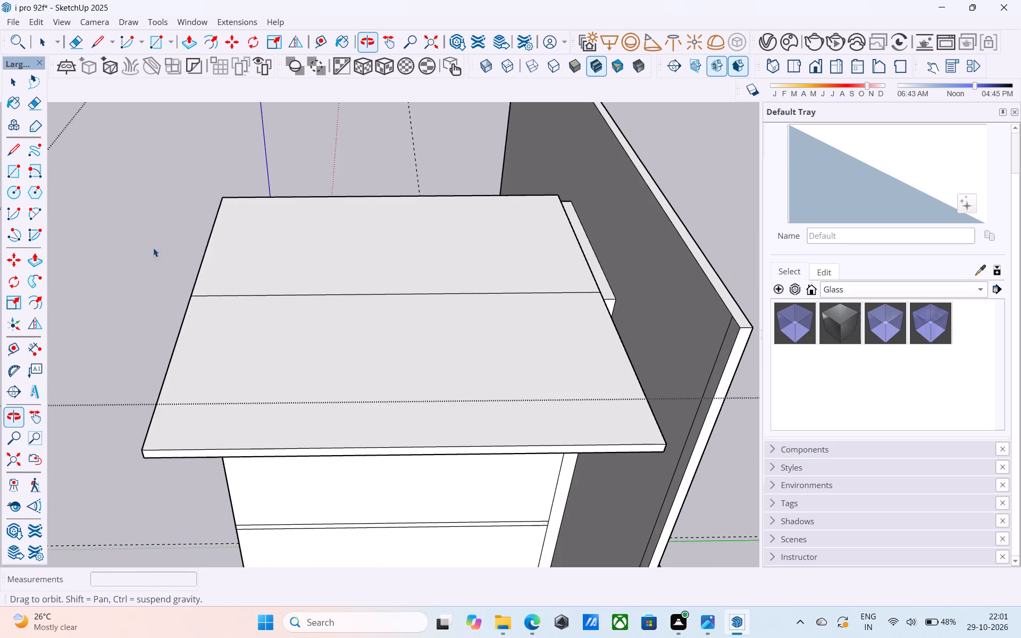
middle_drag(153, 248, 153, 247)
middle_drag(480, 383, 363, 241)
middle_drag(527, 430, 523, 413)
middle_drag(650, 464, 632, 436)
scroll(637, 431, up, 6)
click(637, 425)
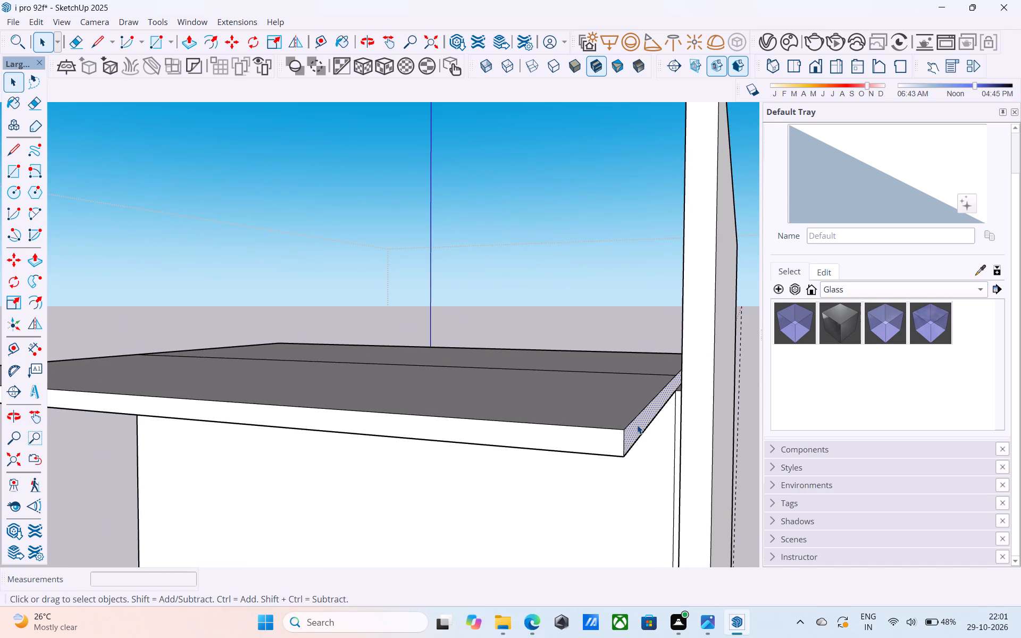
key(p)
click(637, 425)
middle_drag(637, 425, 659, 435)
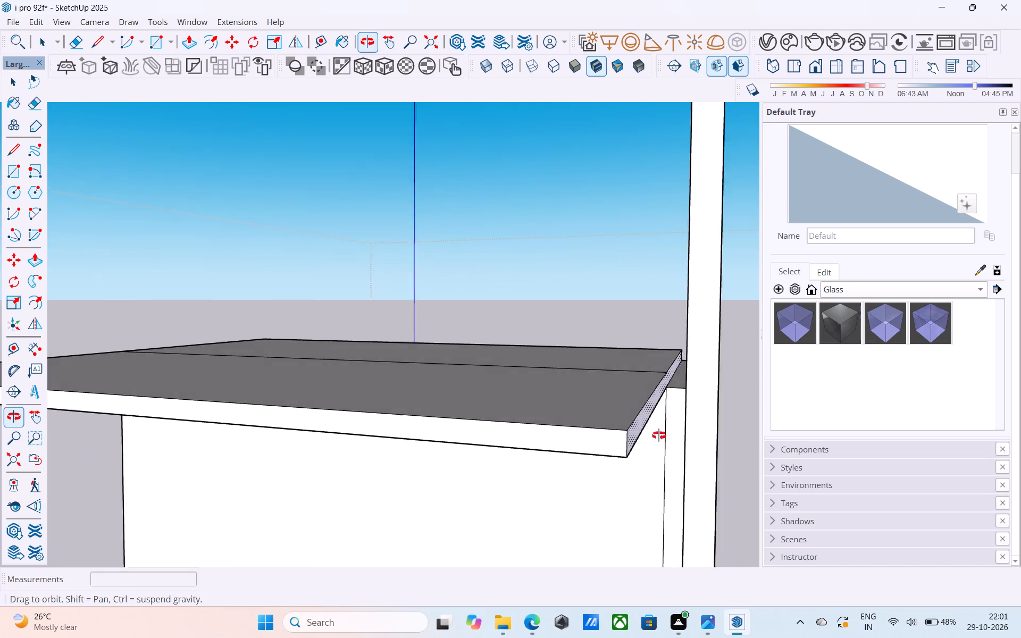
middle_drag(659, 435, 707, 453)
click(703, 451)
key(space)
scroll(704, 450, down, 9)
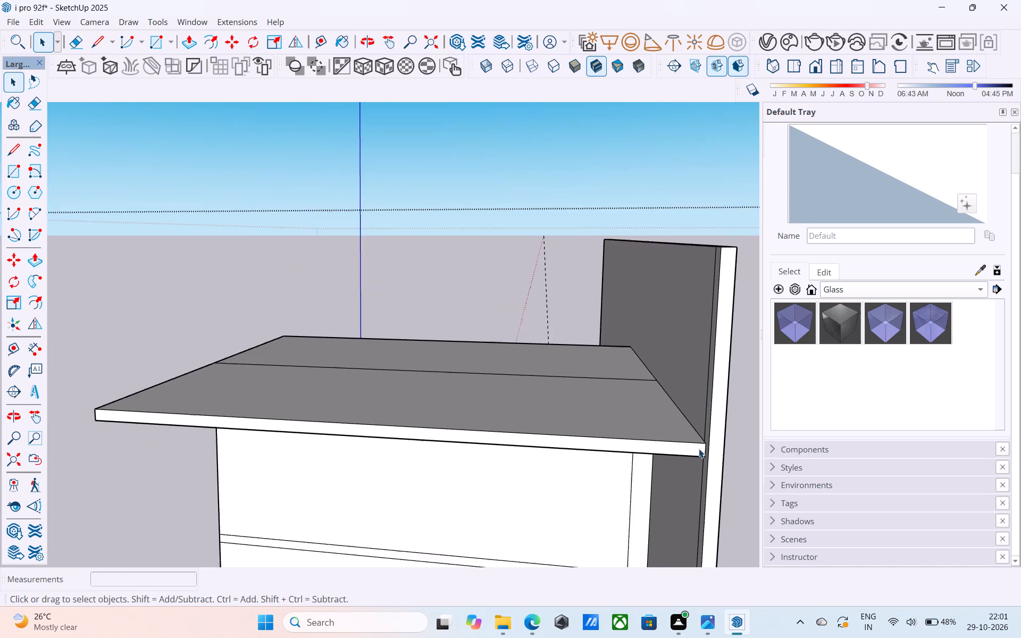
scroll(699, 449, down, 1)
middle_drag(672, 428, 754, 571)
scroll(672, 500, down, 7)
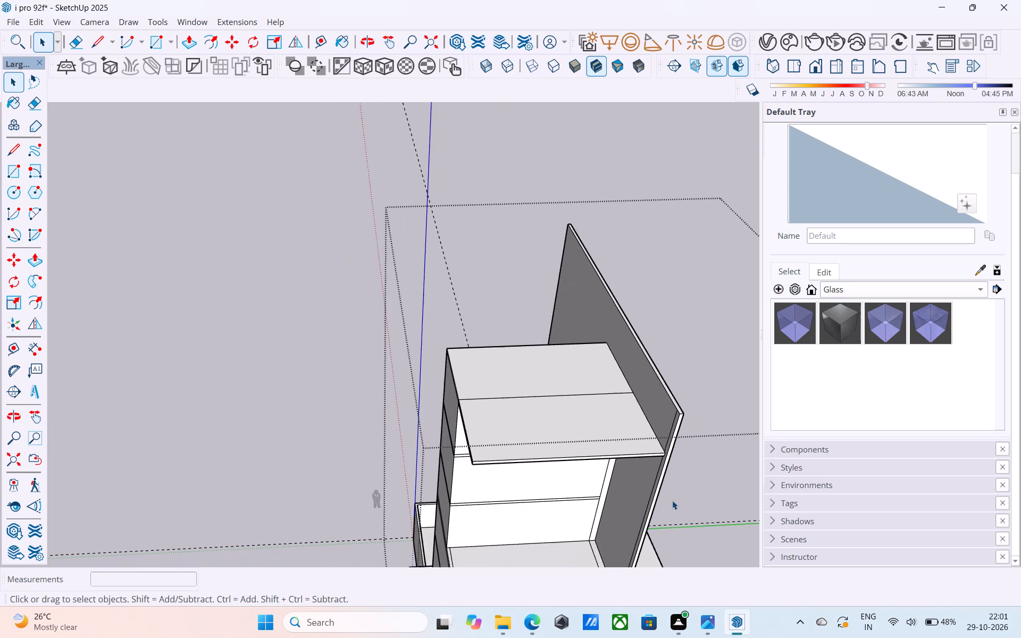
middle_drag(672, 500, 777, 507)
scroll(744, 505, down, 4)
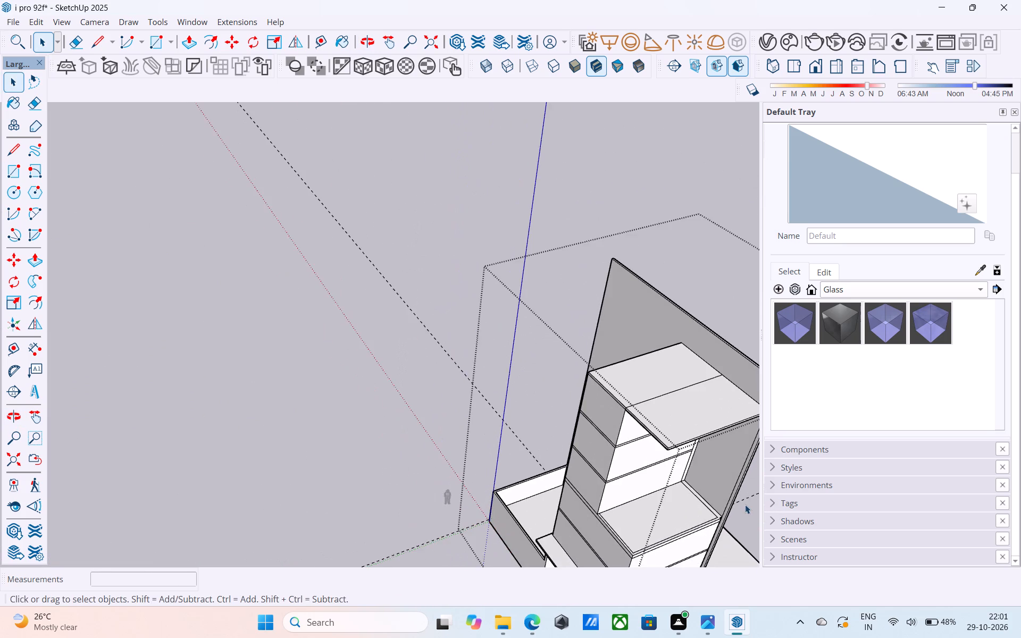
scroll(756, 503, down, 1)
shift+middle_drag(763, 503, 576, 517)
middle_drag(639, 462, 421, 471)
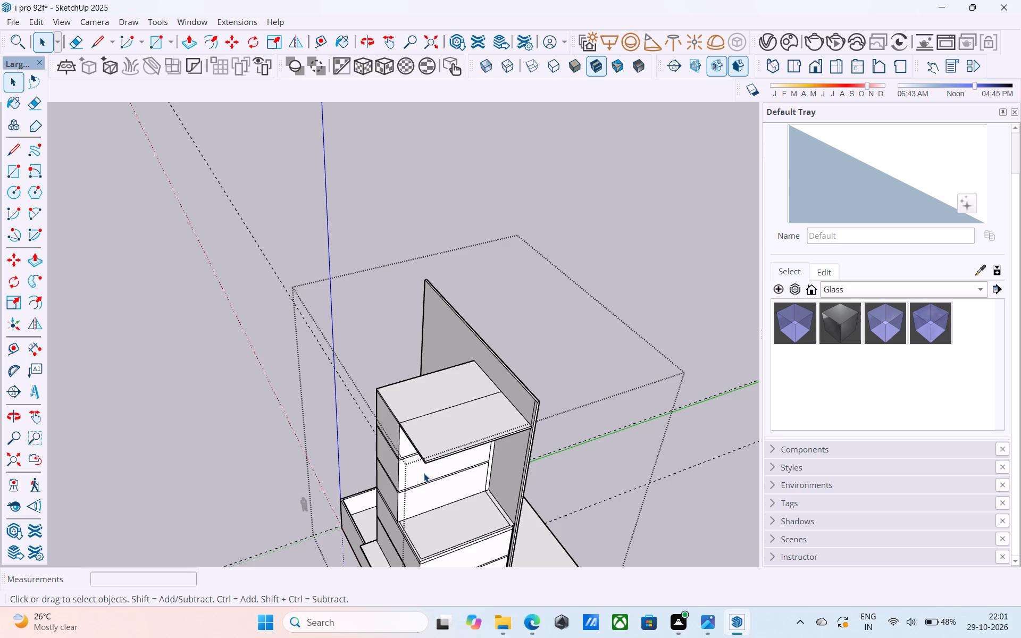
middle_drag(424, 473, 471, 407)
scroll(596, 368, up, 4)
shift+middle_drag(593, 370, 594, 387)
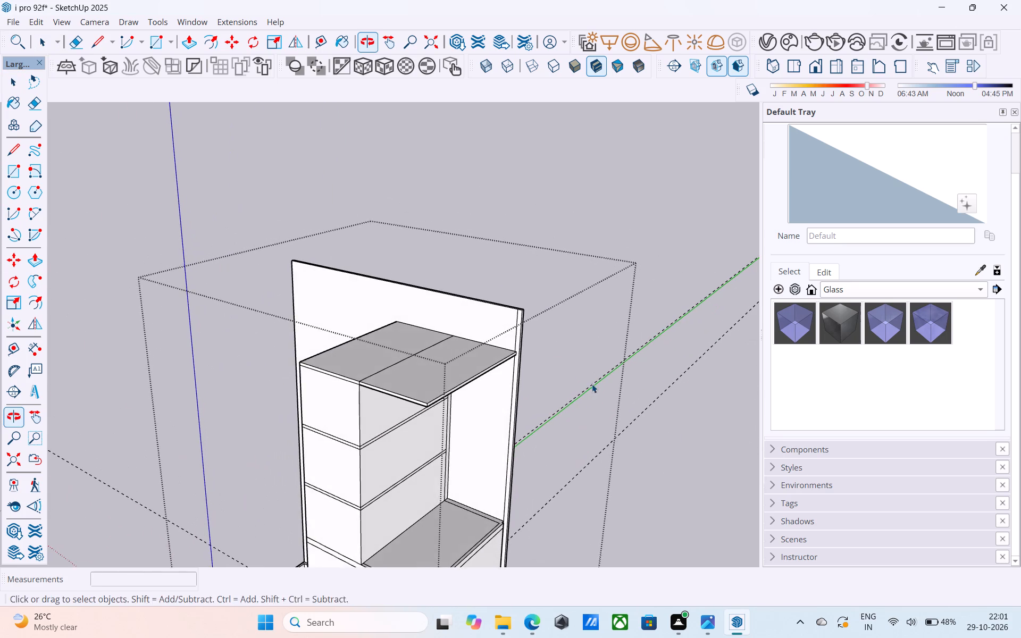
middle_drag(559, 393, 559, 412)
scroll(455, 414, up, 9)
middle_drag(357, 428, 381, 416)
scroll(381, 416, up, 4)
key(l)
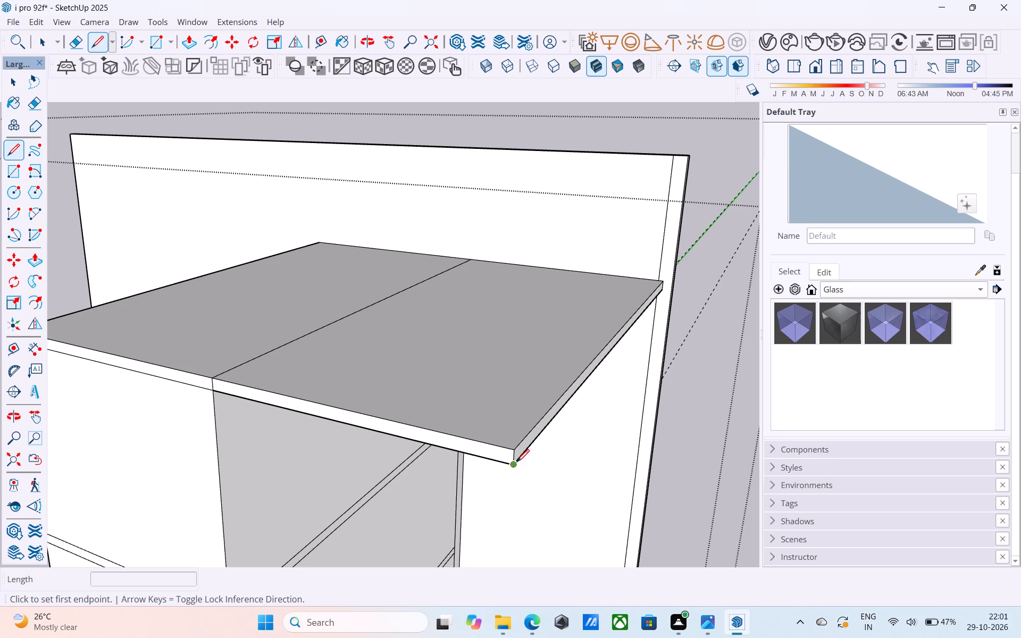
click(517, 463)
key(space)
Push/Pull the part of the roof slab's top face that overhangs the terrace upward 6".
click(488, 423)
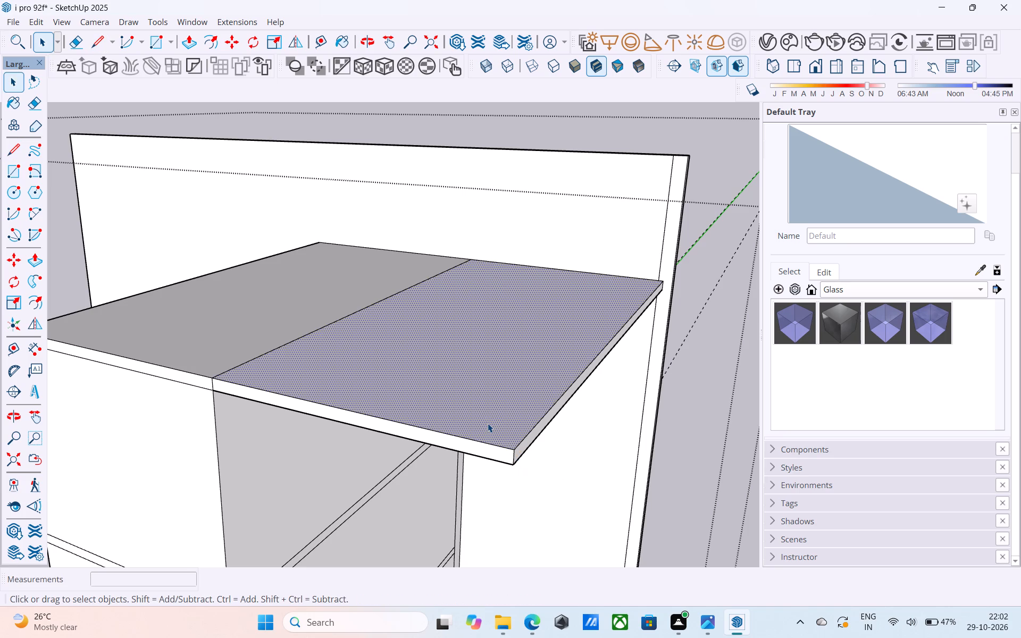
text(op)
click(488, 423)
text(6")
key(Return)
key(space)
Push/Pull the roof overhang's outer long side face outward 6" until it is flush with the tall wall's outer end.
scroll(491, 410, down, 5)
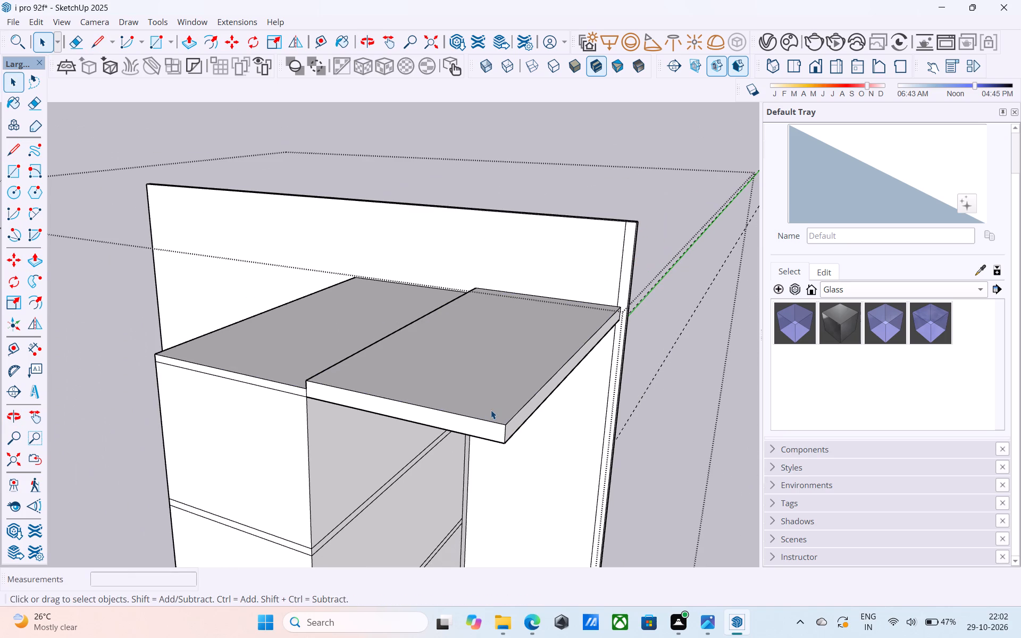
scroll(492, 422, down, 6)
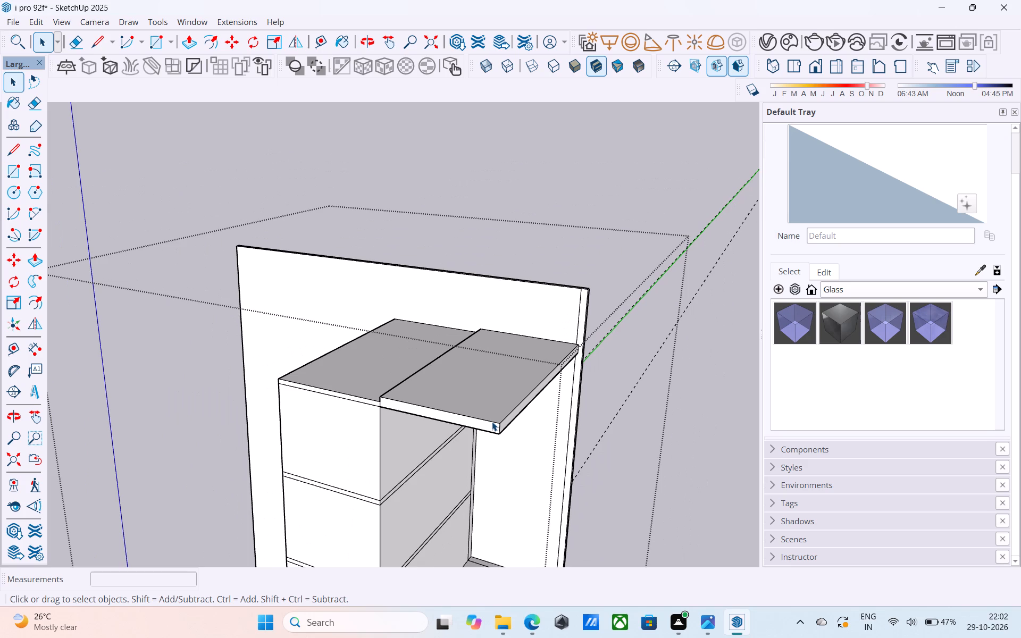
scroll(492, 422, down, 5)
middle_drag(492, 422, 374, 355)
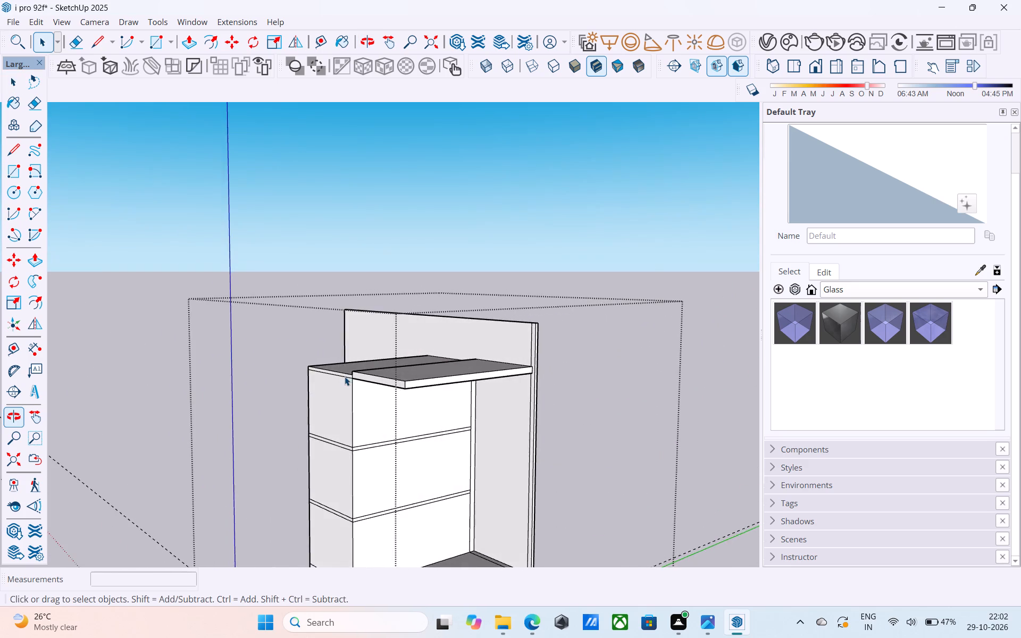
scroll(345, 376, up, 6)
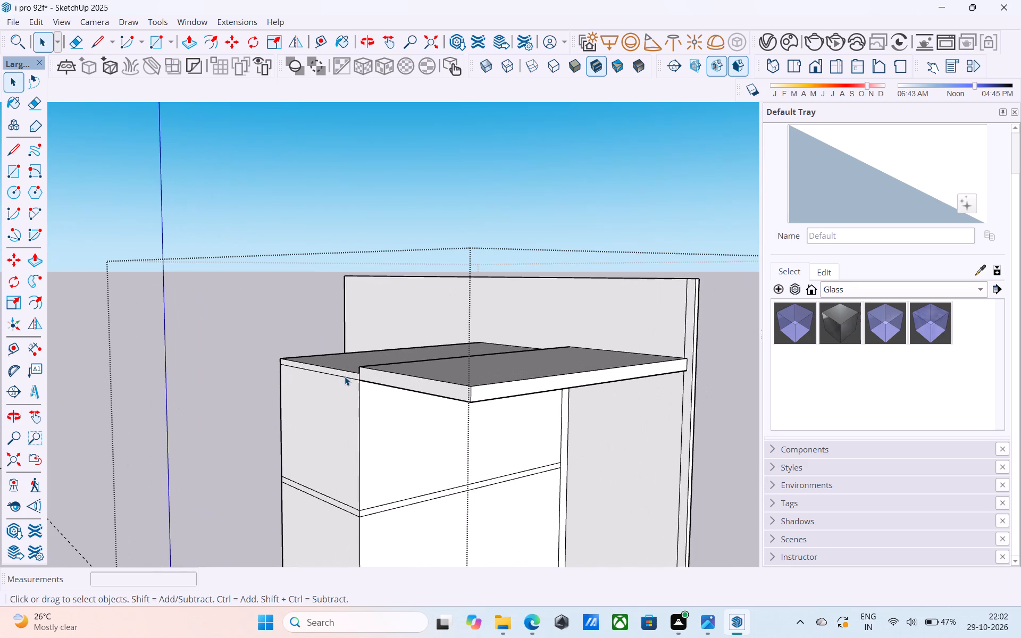
scroll(345, 376, down, 1)
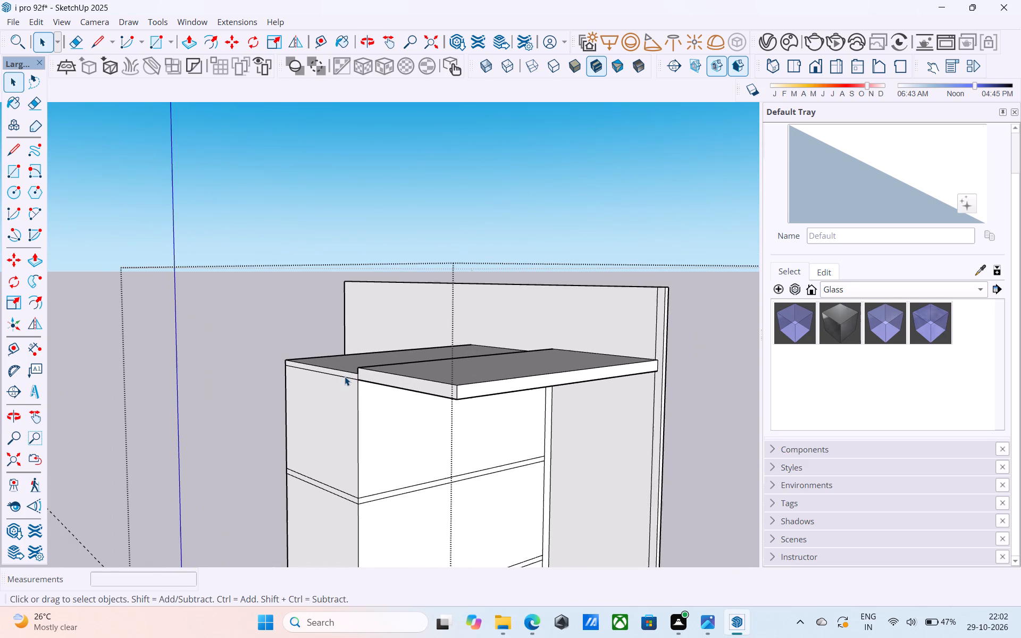
scroll(396, 389, down, 6)
middle_drag(402, 396, 523, 442)
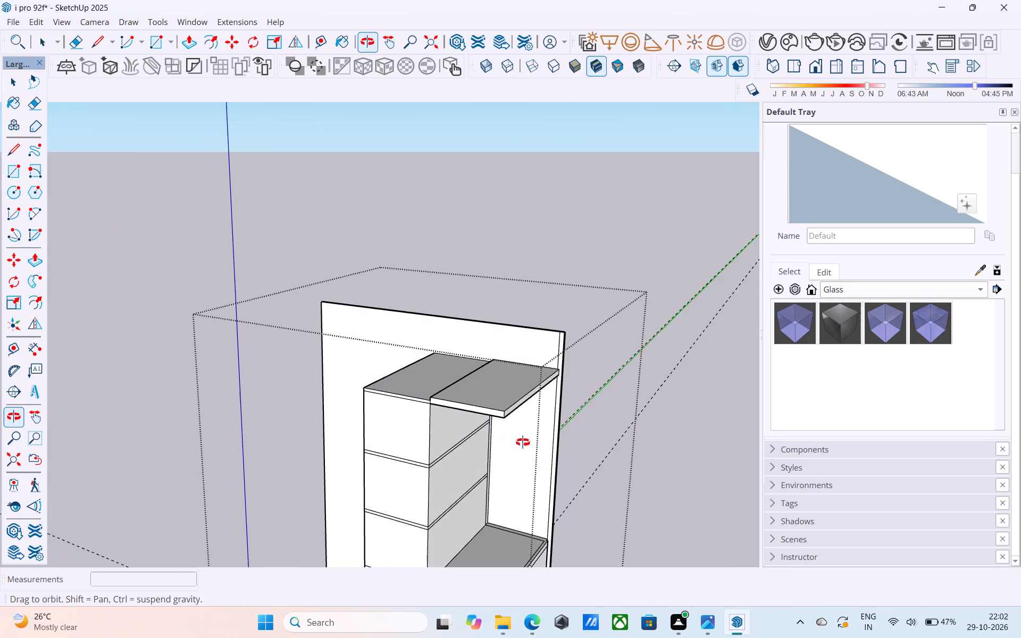
middle_drag(523, 442, 606, 442)
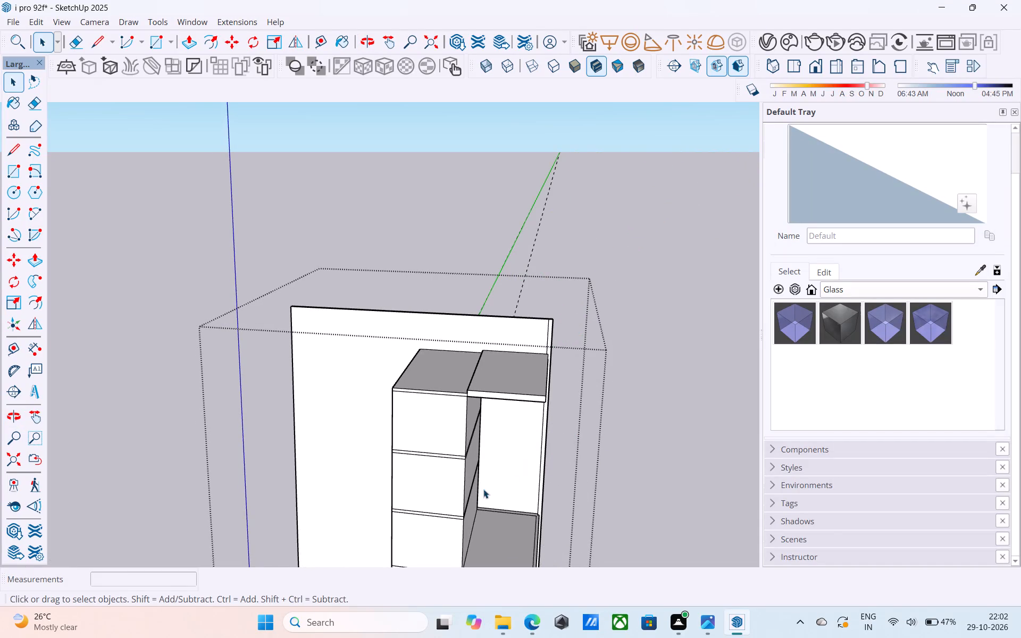
middle_drag(482, 481, 490, 385)
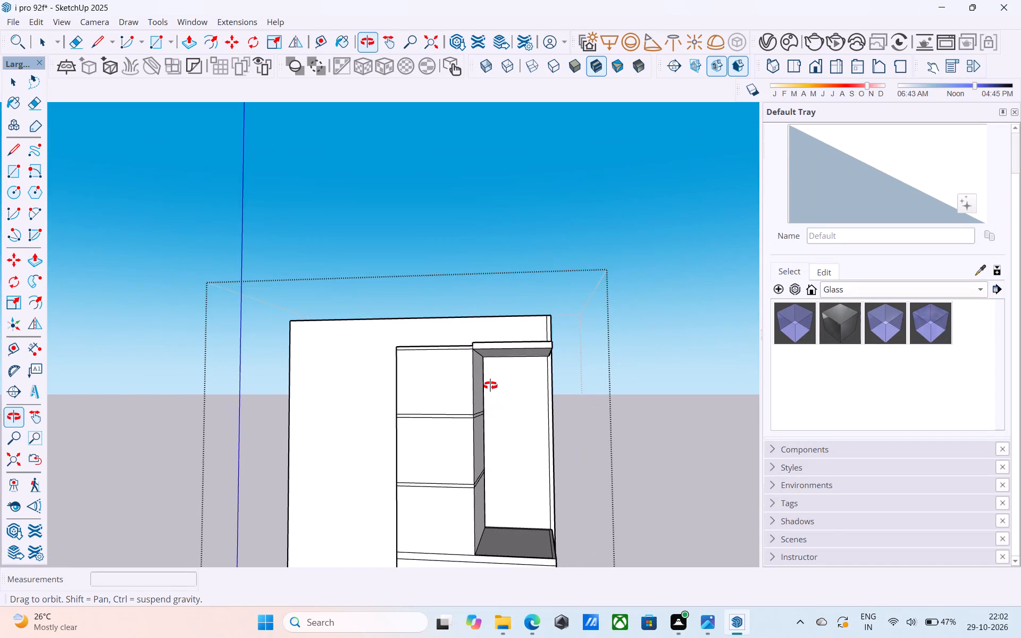
middle_drag(490, 385, 446, 379)
scroll(588, 325, up, 7)
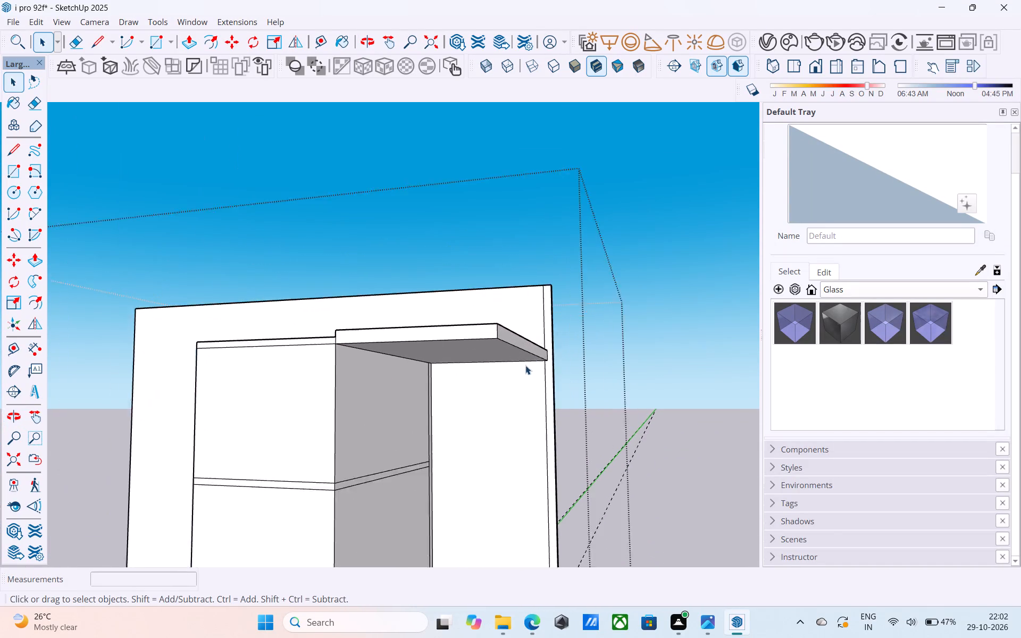
scroll(525, 365, up, 6)
click(549, 352)
key(p)
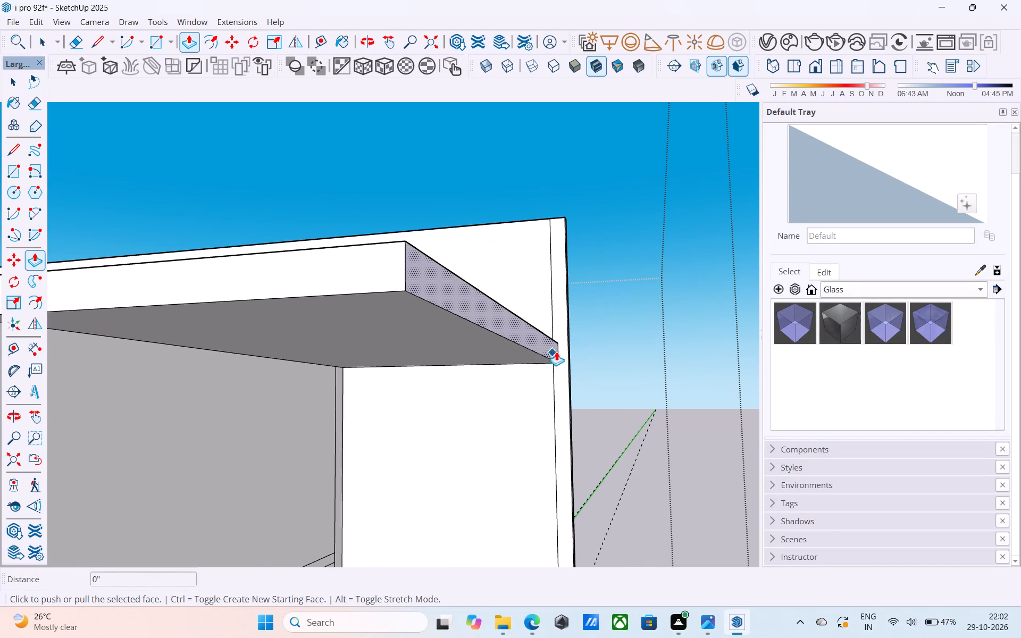
scroll(556, 351, up, 3)
click(556, 351)
click(573, 409)
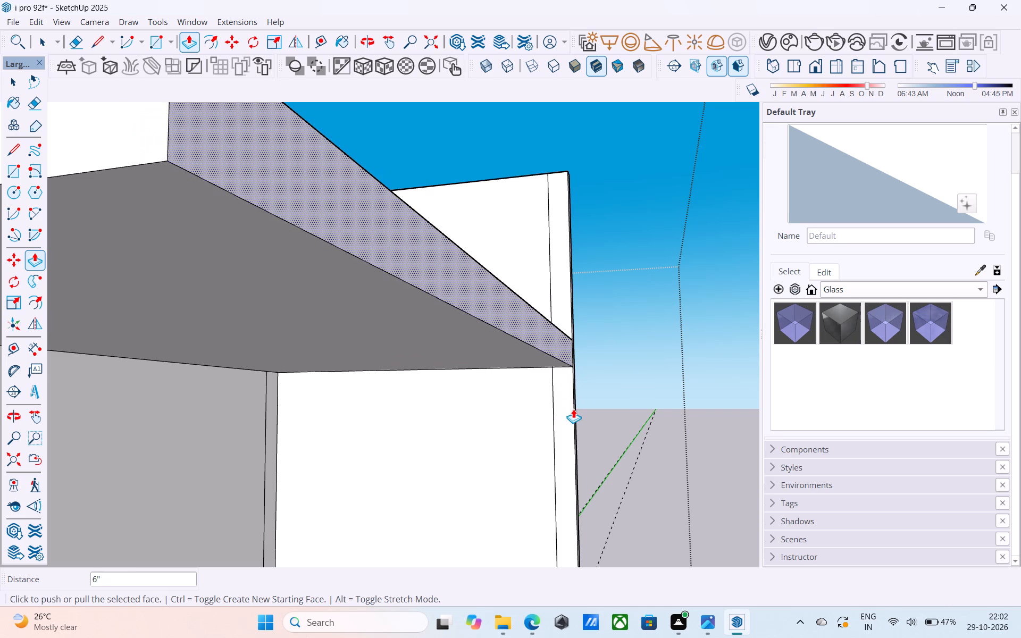
Draw a 1' vertical line across the lower block's top band, down from the storey corner beside the terrace.
scroll(573, 409, down, 12)
middle_drag(574, 414, 539, 419)
scroll(538, 415, down, 3)
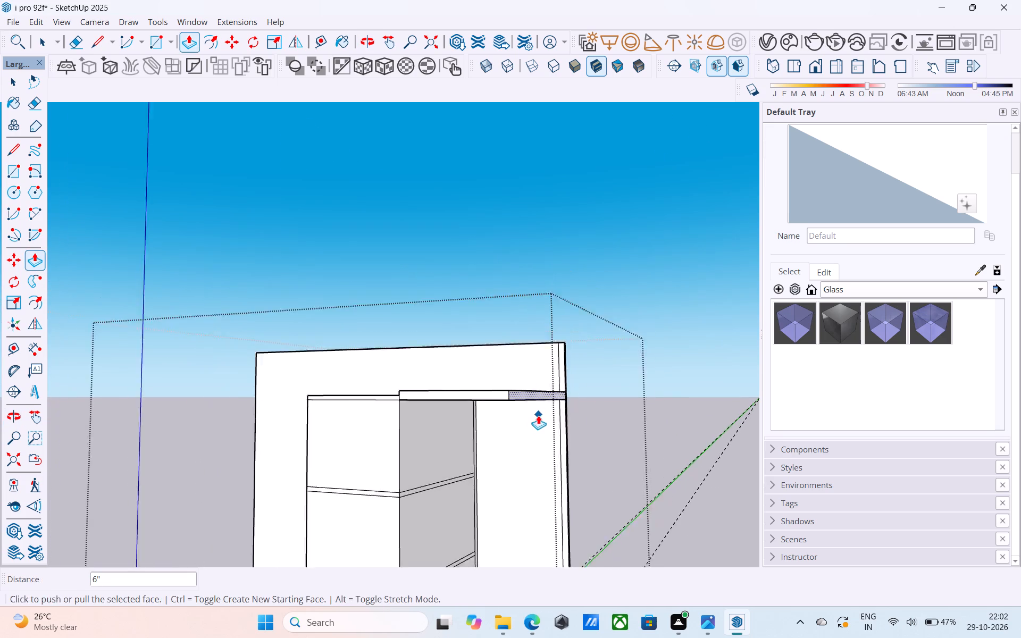
scroll(538, 415, down, 2)
middle_drag(538, 415, 546, 441)
scroll(524, 357, down, 8)
scroll(496, 496, up, 5)
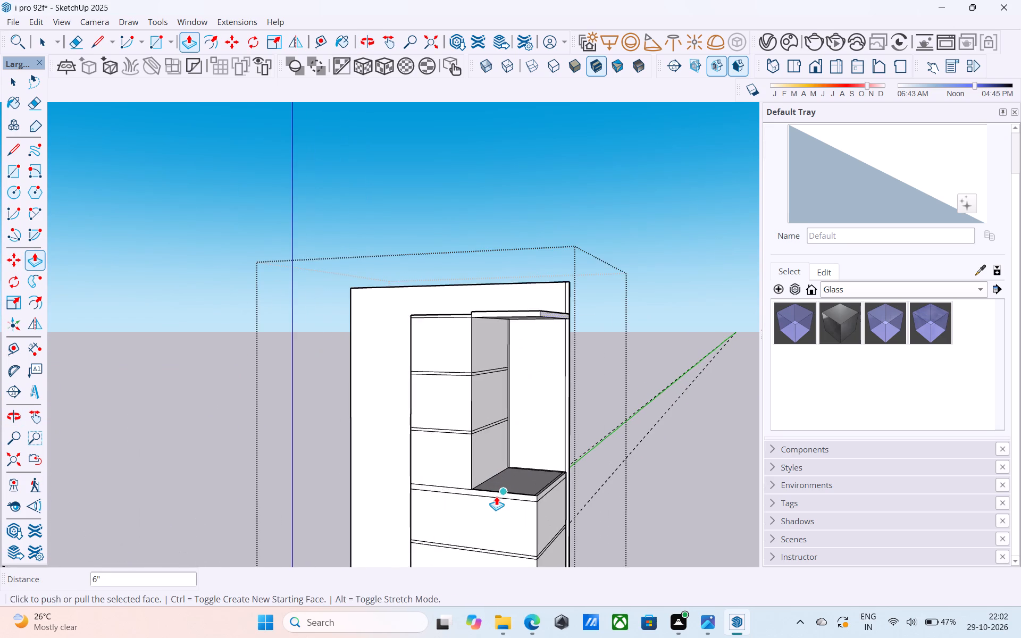
scroll(460, 510, up, 15)
key(l)
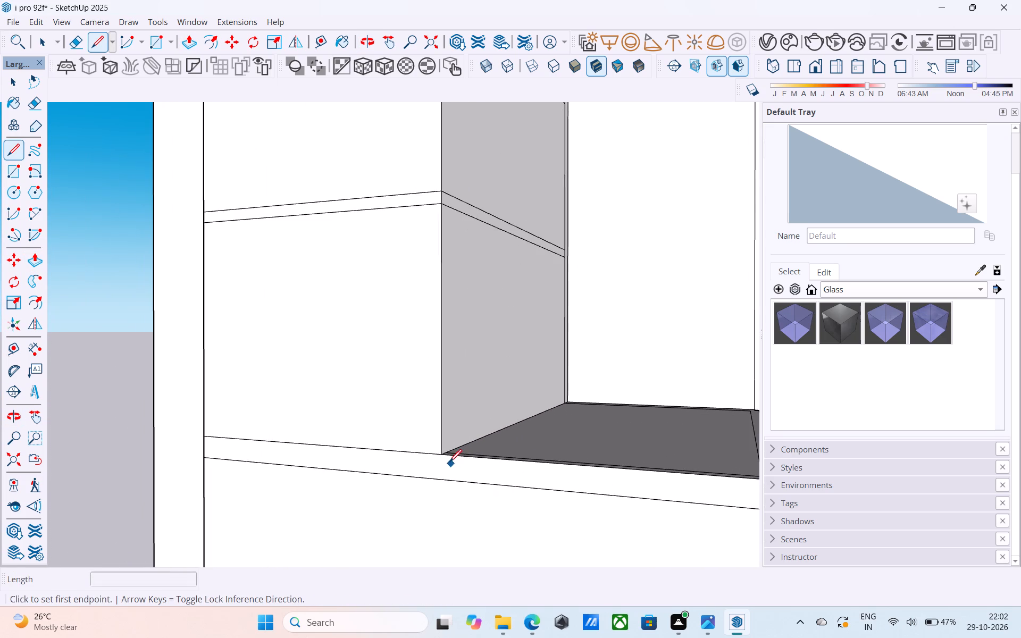
click(441, 458)
click(438, 481)
key(space)
Examine the building's lower block, its projecting slab and their junction with the tall wall's end face.
scroll(439, 467, down, 11)
middle_drag(463, 460, 227, 457)
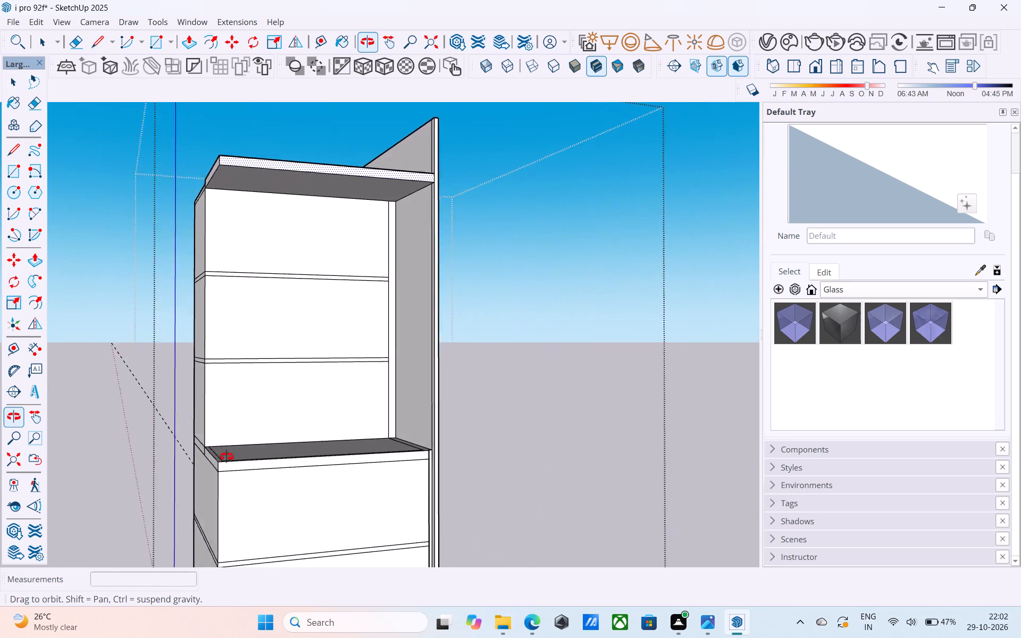
middle_drag(227, 457, 382, 459)
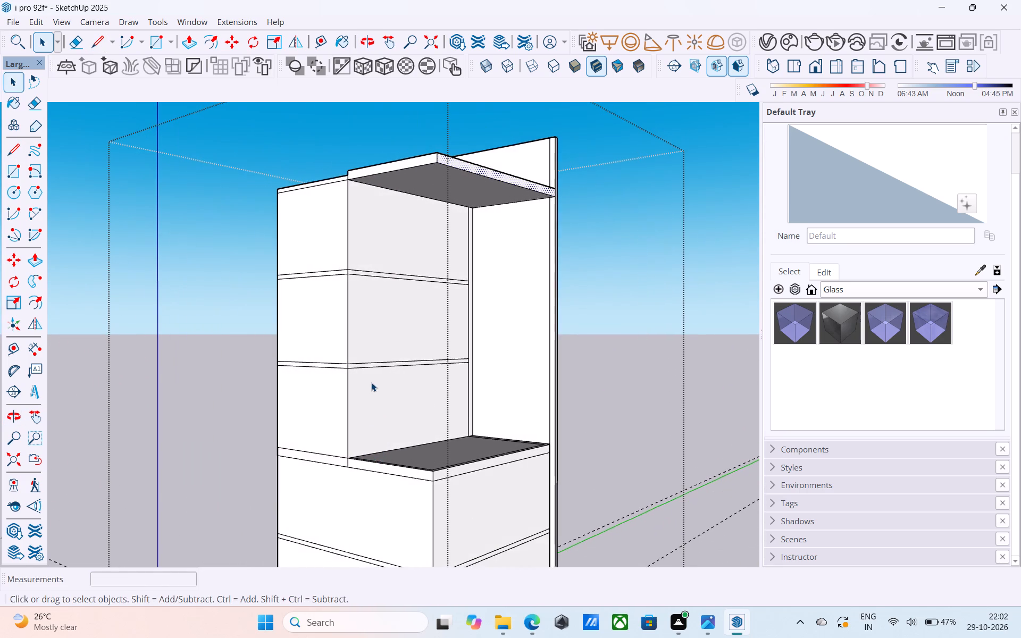
scroll(371, 382, down, 10)
middle_drag(438, 485, 328, 494)
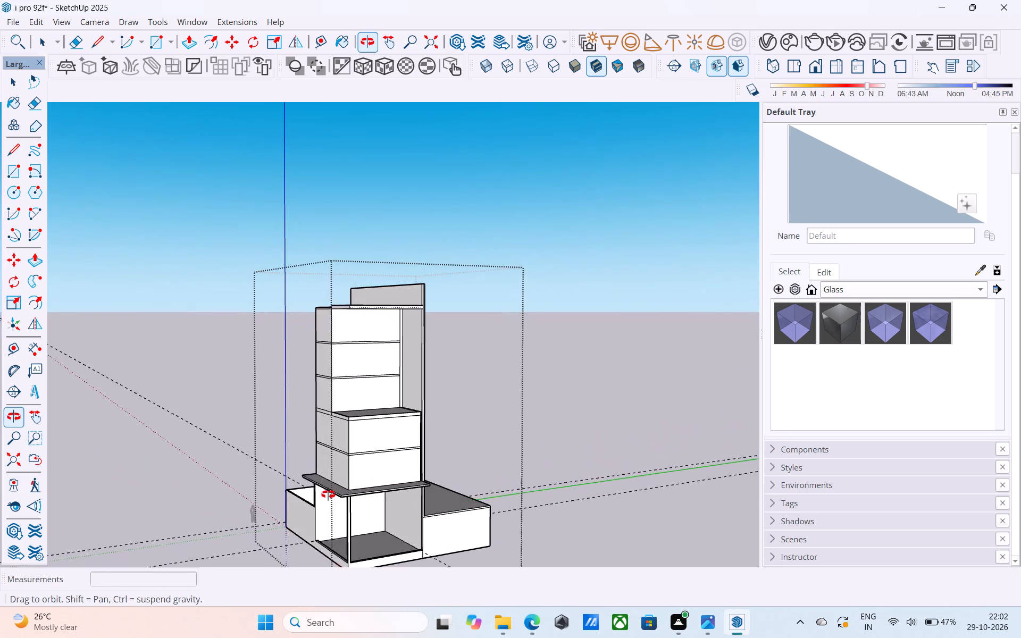
middle_drag(328, 494, 324, 496)
scroll(436, 490, up, 14)
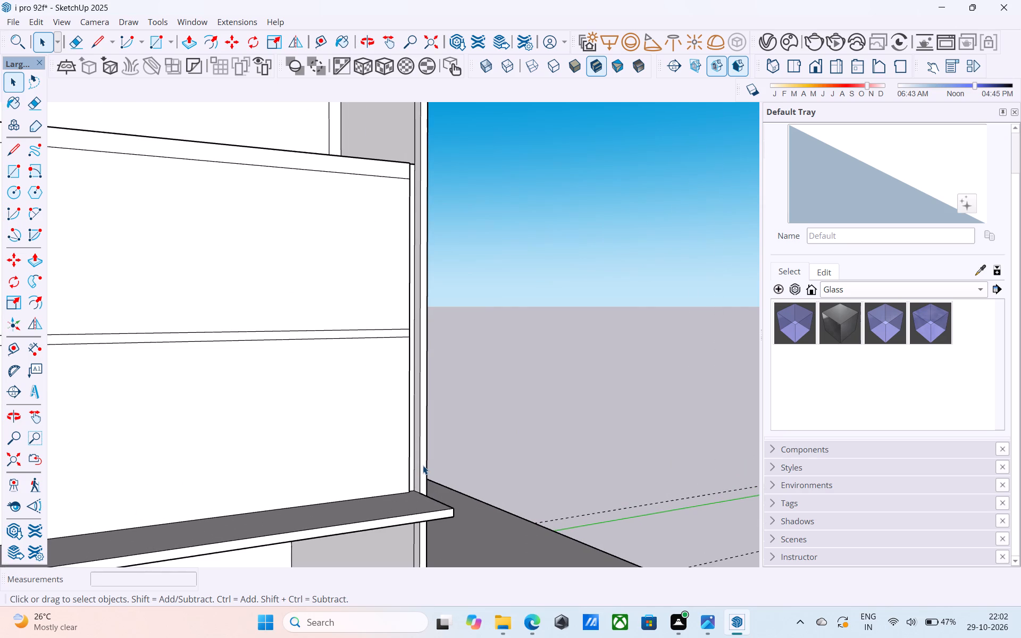
click(423, 465)
scroll(423, 465, up, 1)
middle_drag(423, 465, 405, 460)
scroll(406, 450, down, 10)
middle_drag(415, 448, 429, 453)
scroll(431, 454, down, 4)
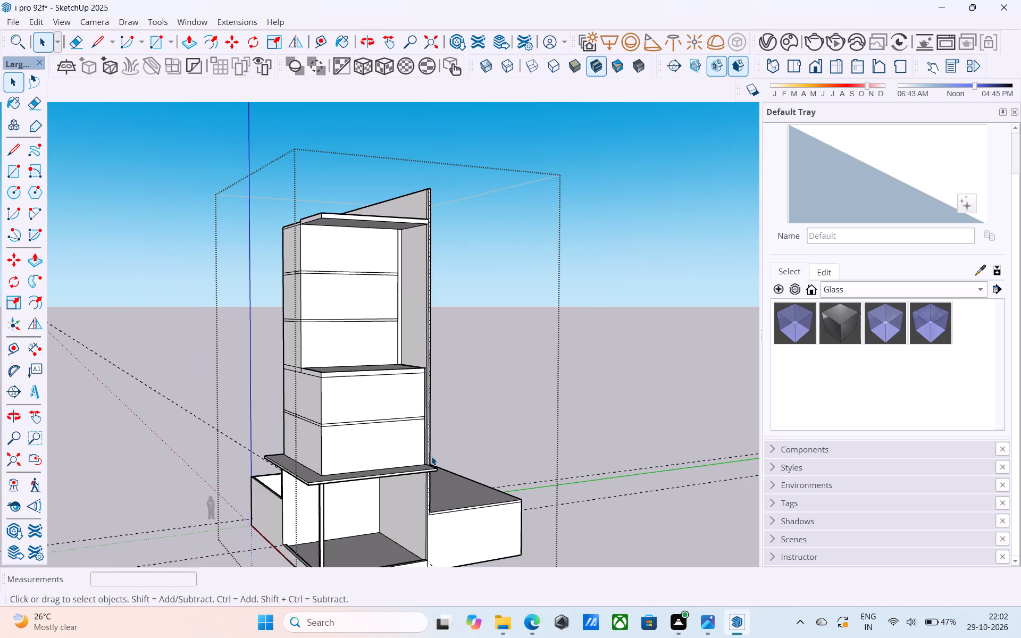
Push/Pull the lower block's narrow end face beside the tall wall outward until it meets the wall.
scroll(381, 355, up, 6)
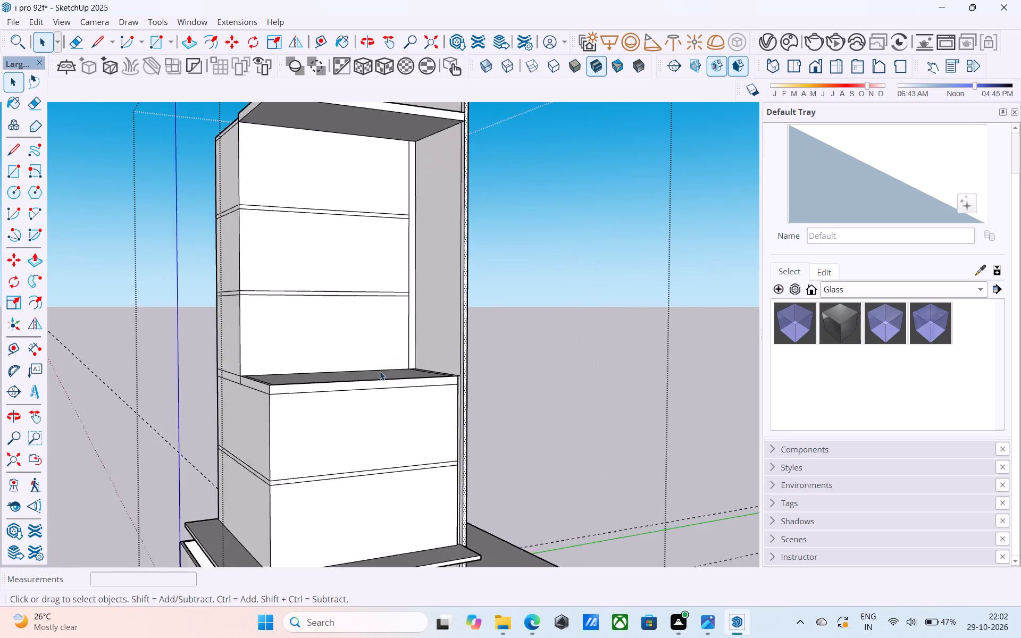
scroll(380, 371, up, 4)
scroll(508, 400, up, 6)
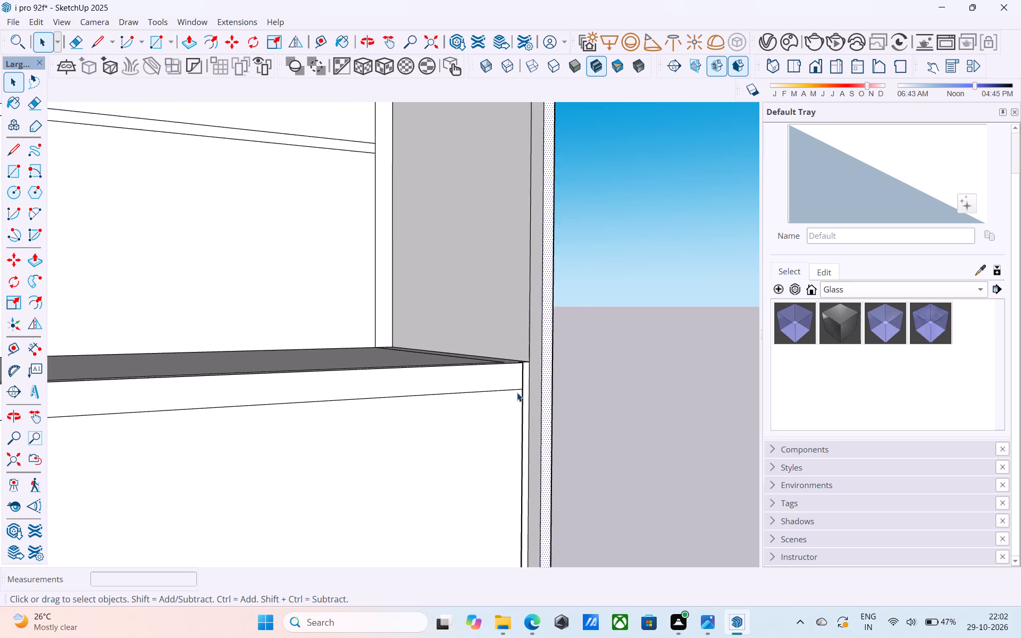
scroll(517, 392, up, 12)
middle_drag(525, 385, 341, 372)
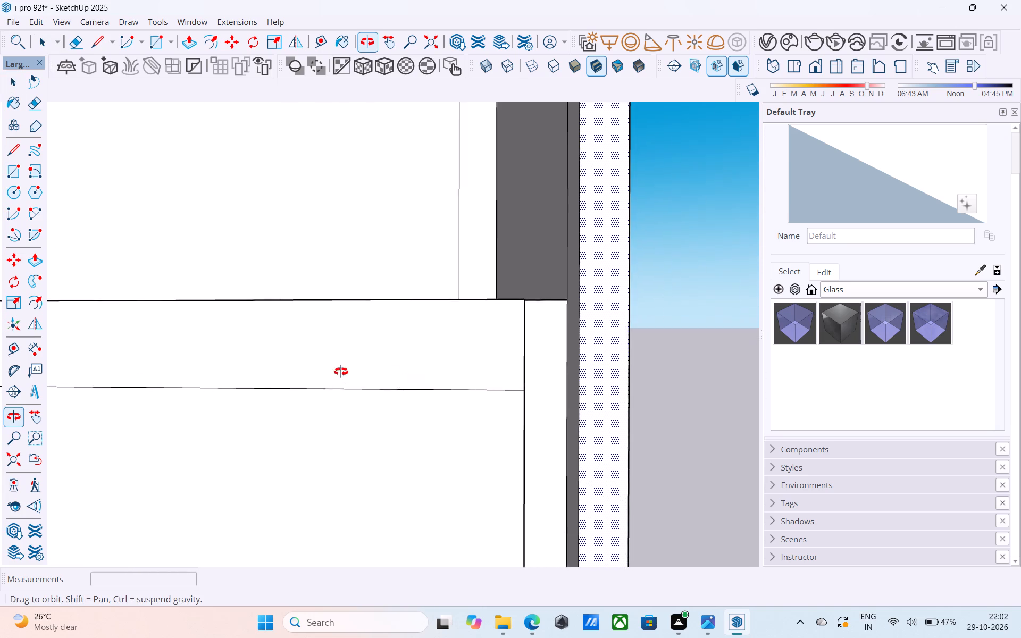
middle_drag(341, 372, 273, 355)
middle_drag(491, 366, 459, 356)
scroll(542, 363, up, 7)
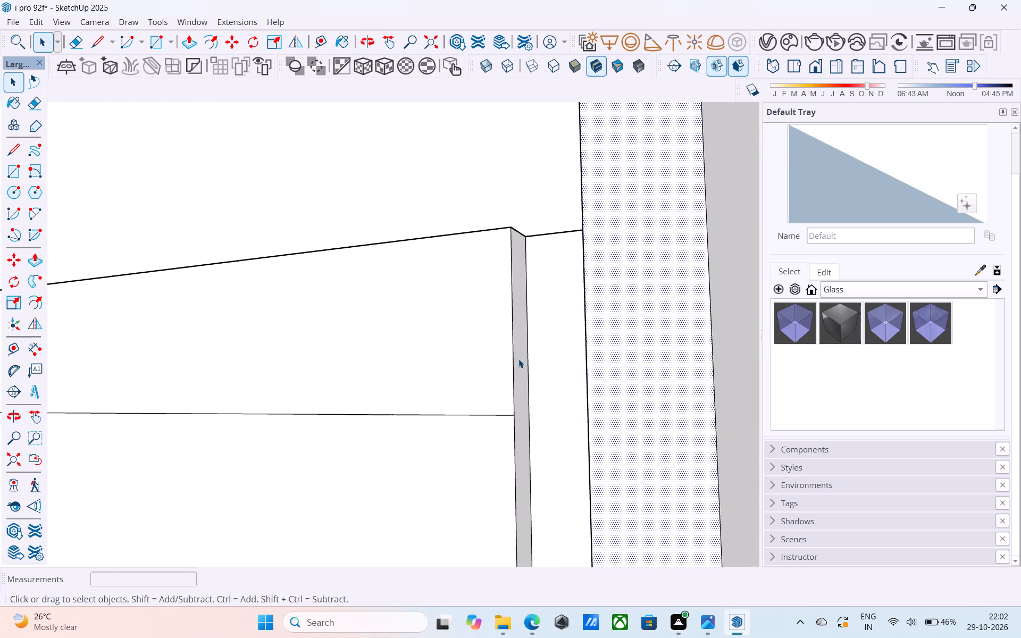
click(518, 359)
key(p)
click(518, 359)
middle_drag(523, 361, 764, 402)
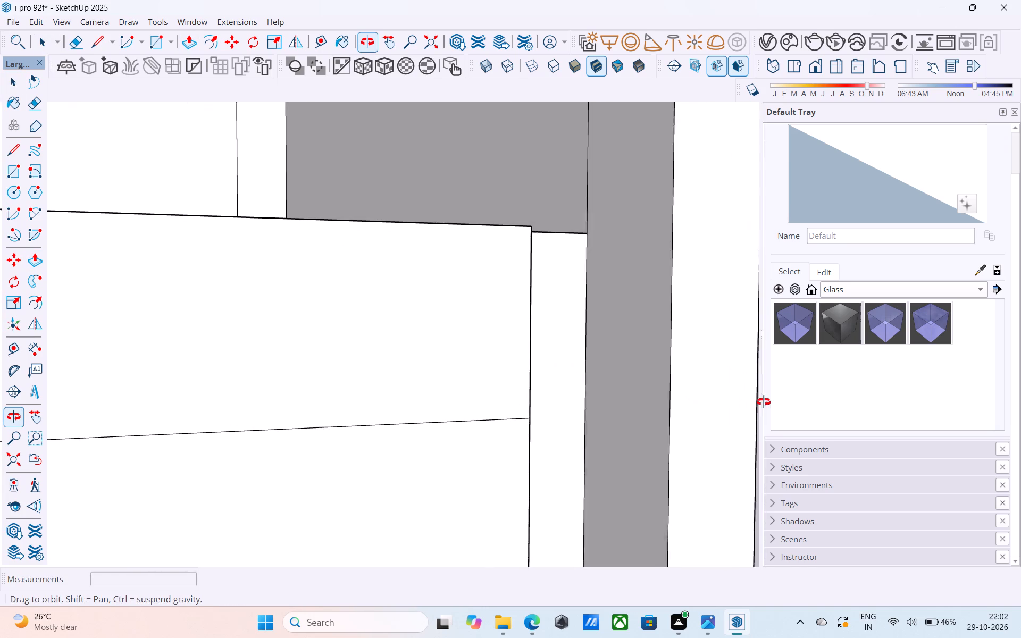
middle_drag(764, 402, 766, 402)
scroll(766, 402, up, 1)
click(648, 372)
key(space)
Push/Pull the long outer face of the terrace's floor band outward 6", and a further 1.5'.
scroll(659, 380, down, 6)
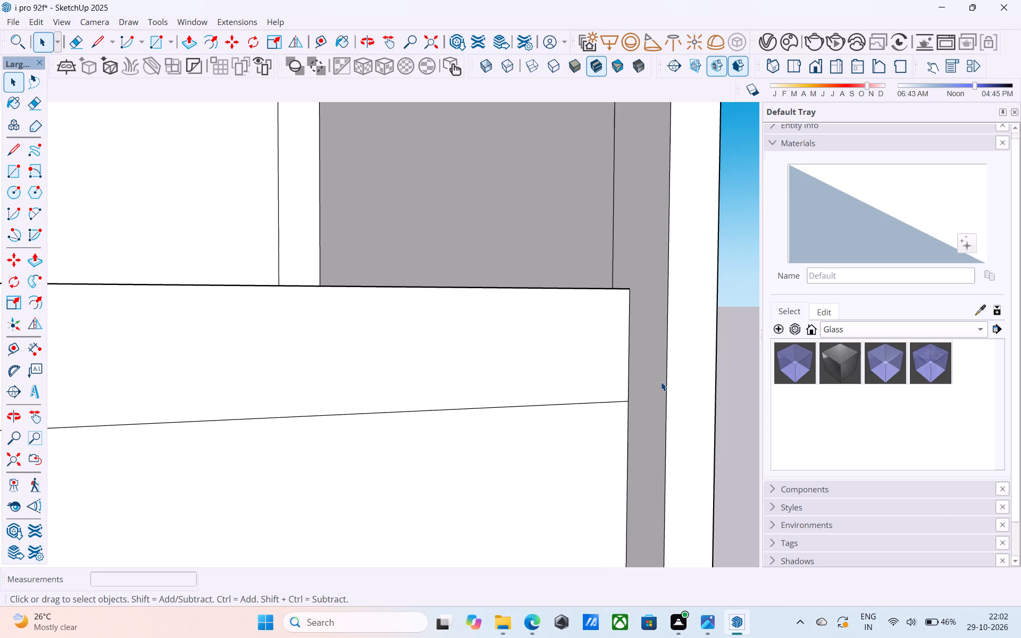
scroll(661, 382, down, 1)
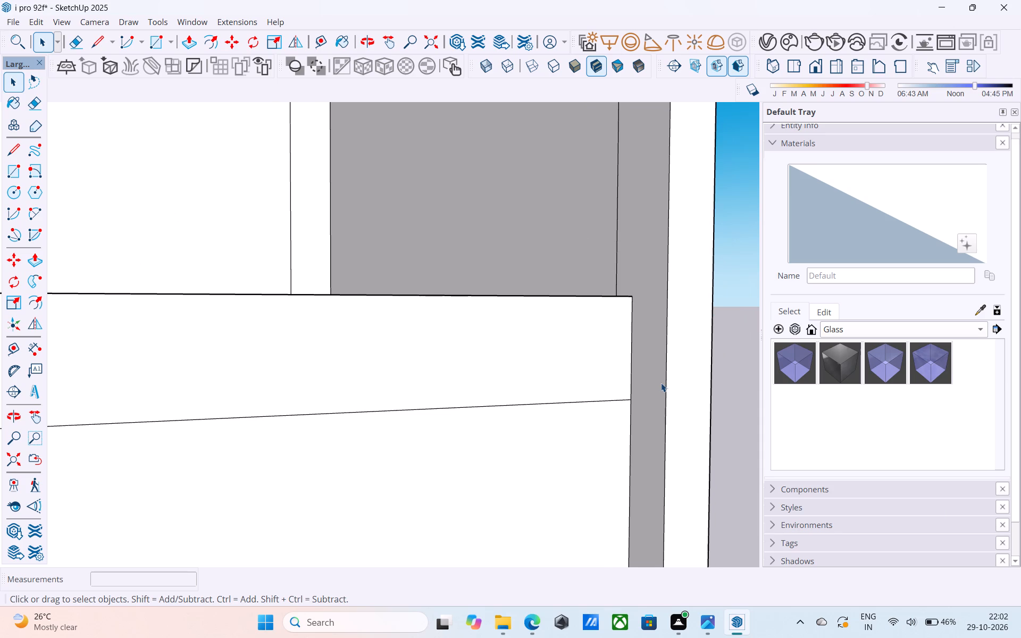
scroll(661, 383, down, 13)
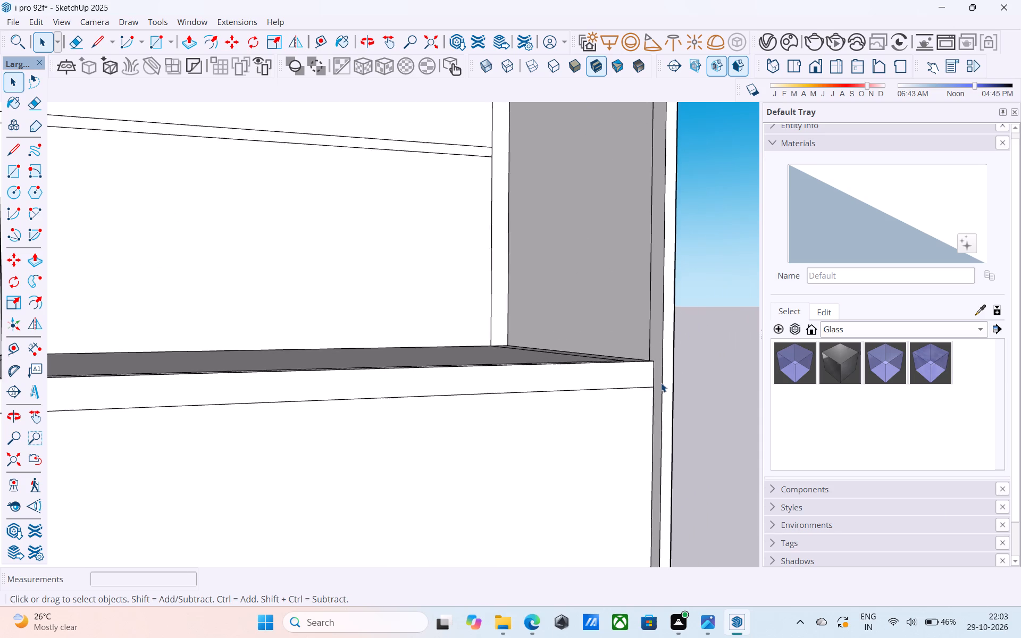
scroll(661, 383, down, 12)
middle_drag(664, 392, 656, 523)
scroll(390, 425, up, 3)
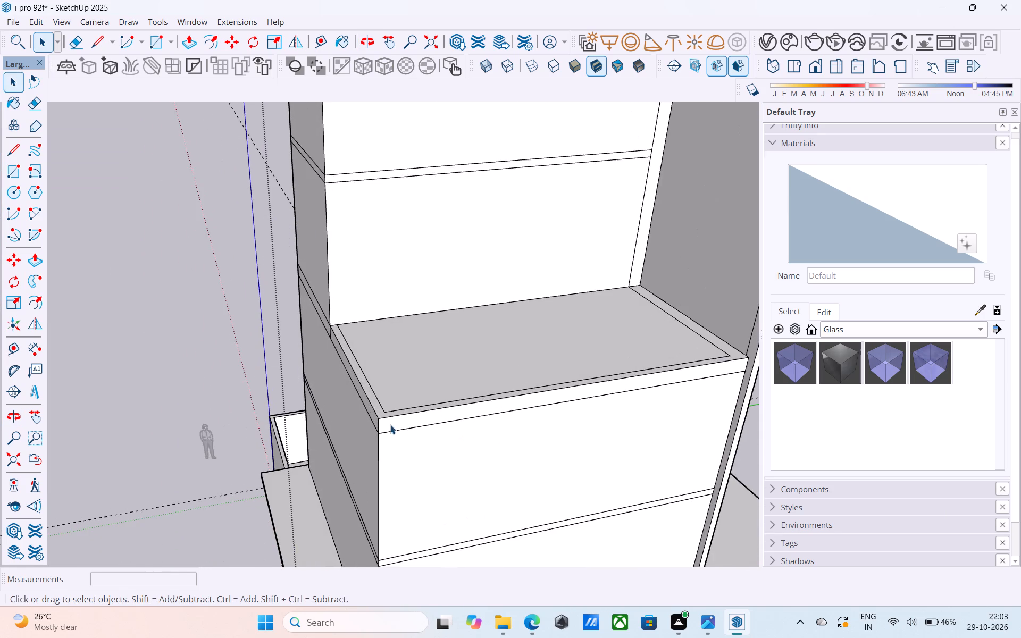
scroll(386, 420, up, 4)
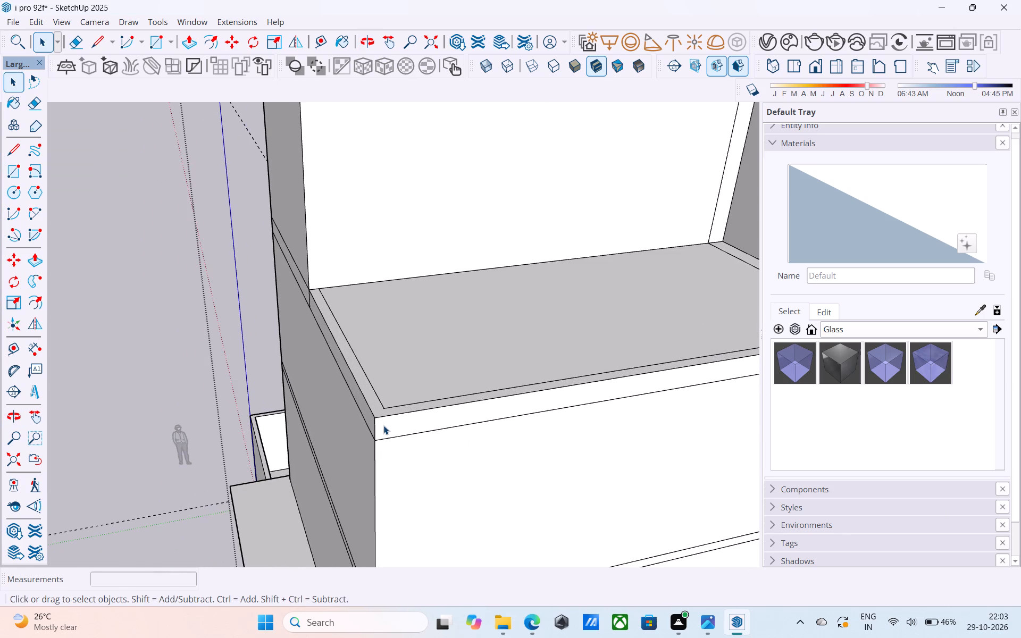
click(385, 425)
key(p)
click(386, 425)
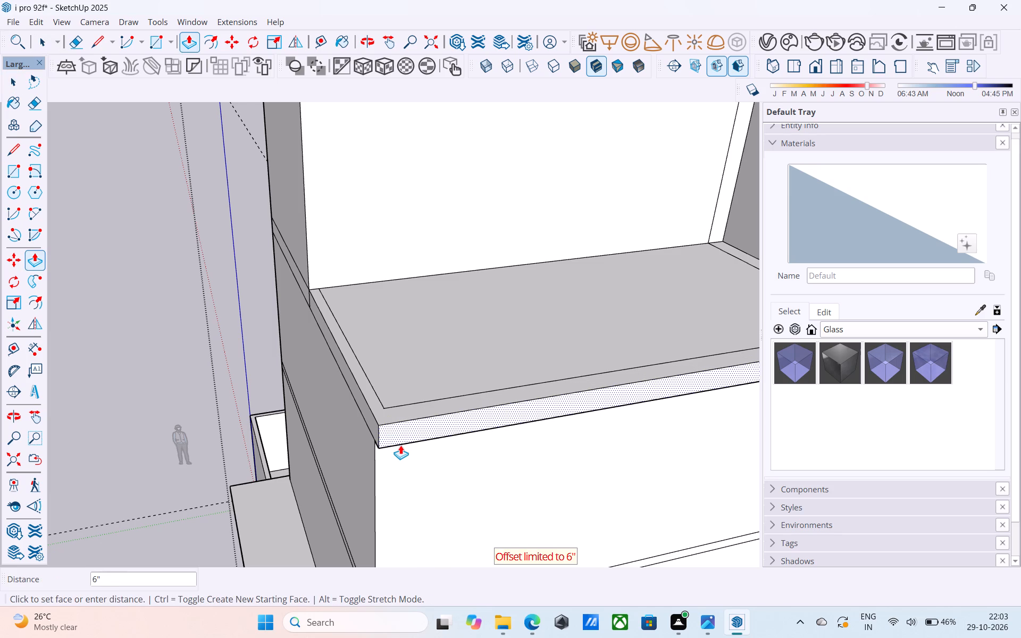
key(2)
key(apostrophe)
key(Return)
click(404, 439)
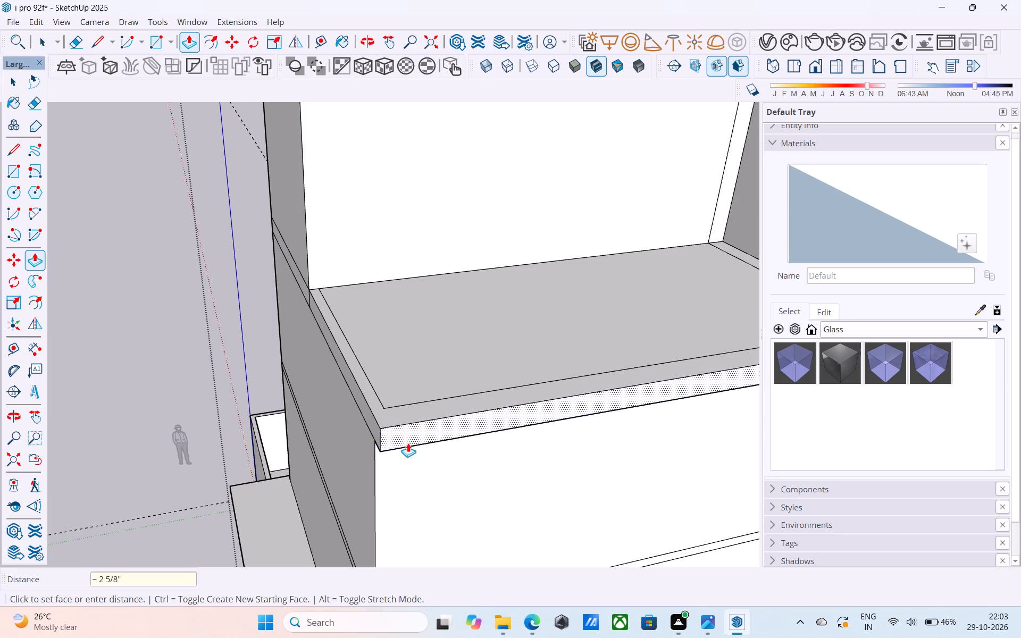
text(1.5')
key(Return)
key(space)
Push/Pull the short side face of the terrace's floor band, on the side away from the tall wall, outward 2'.
middle_drag(386, 450, 428, 418)
scroll(382, 435, up, 4)
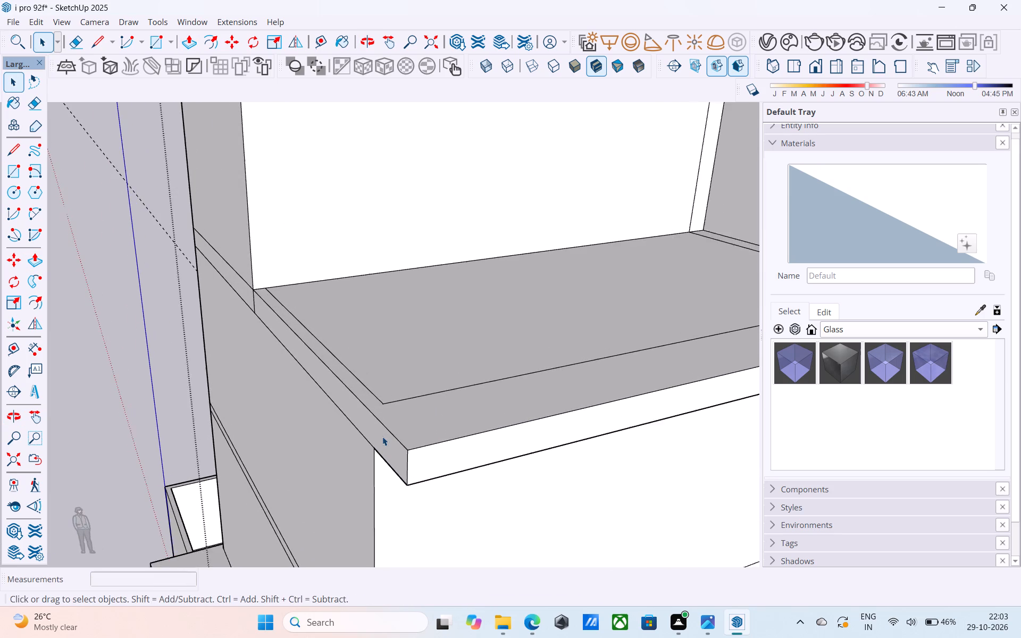
click(382, 436)
key(p)
click(382, 436)
text(2')
key(Return)
key(space)
Examine the projecting terrace slab, the storeys below it and the roof overhang from several sides.
scroll(362, 440, down, 10)
middle_drag(356, 484, 359, 463)
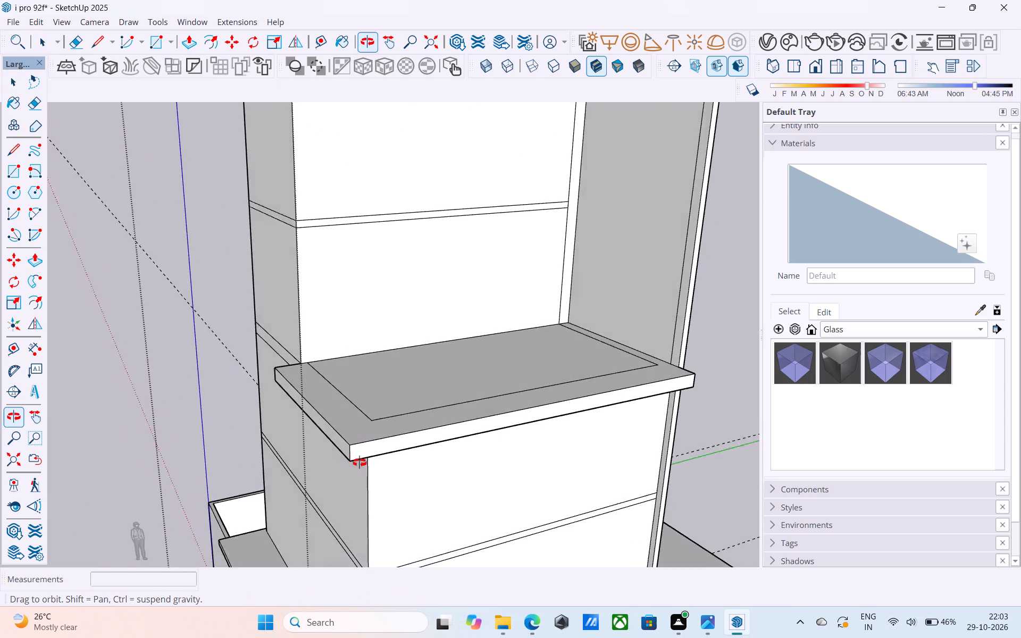
middle_drag(359, 463, 361, 427)
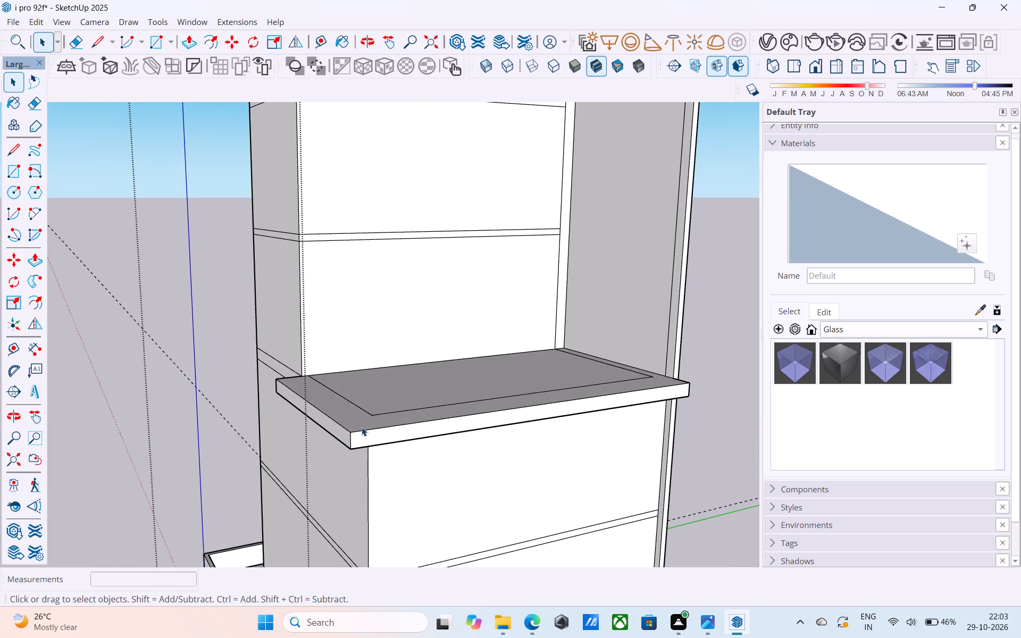
scroll(363, 427, down, 13)
middle_drag(356, 451, 482, 447)
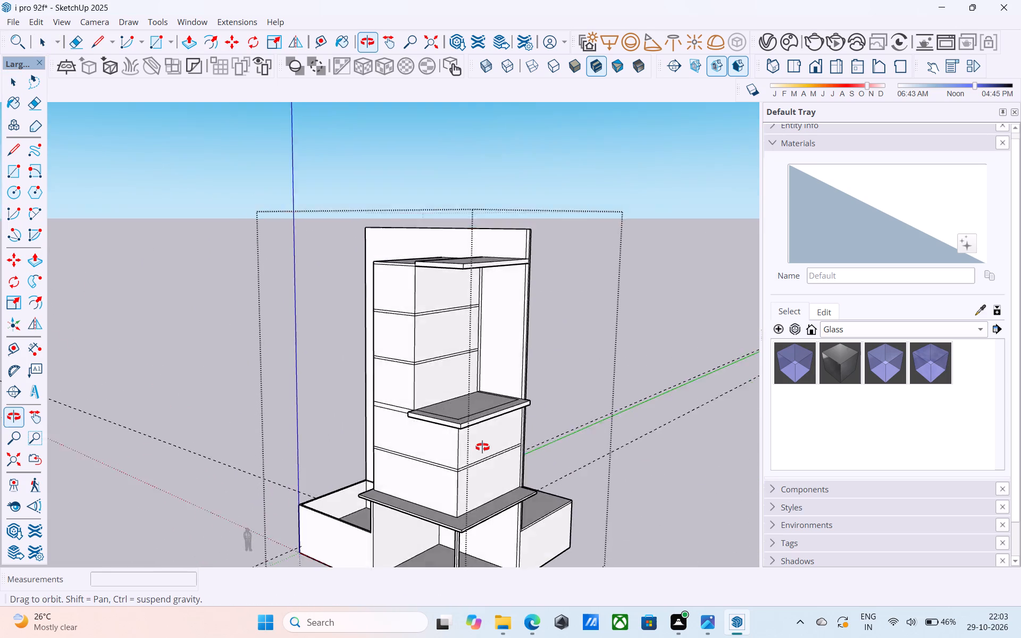
middle_drag(482, 447, 469, 384)
middle_drag(468, 390, 562, 478)
scroll(520, 467, up, 2)
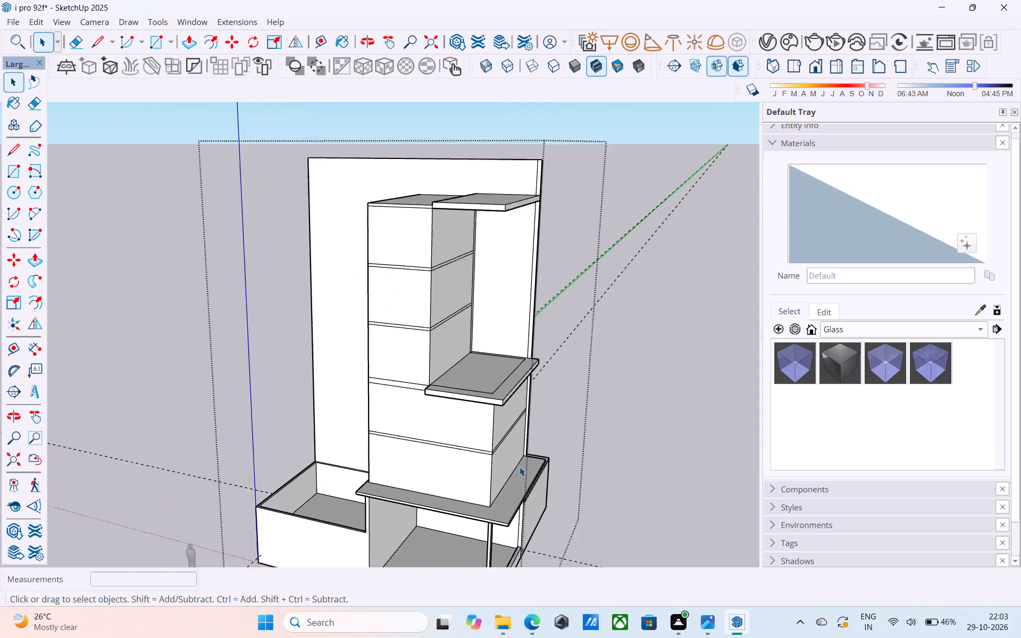
scroll(520, 467, up, 5)
middle_drag(506, 456, 496, 479)
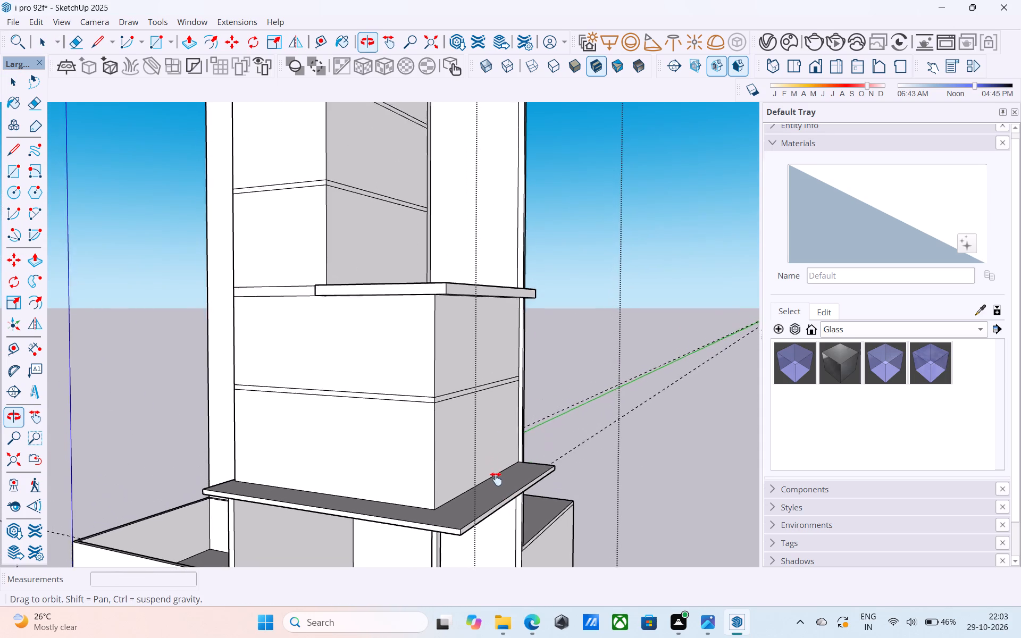
middle_drag(496, 479, 501, 529)
scroll(495, 516, down, 2)
shift+middle_drag(495, 516, 503, 482)
middle_drag(486, 456, 492, 501)
middle_drag(492, 501, 329, 499)
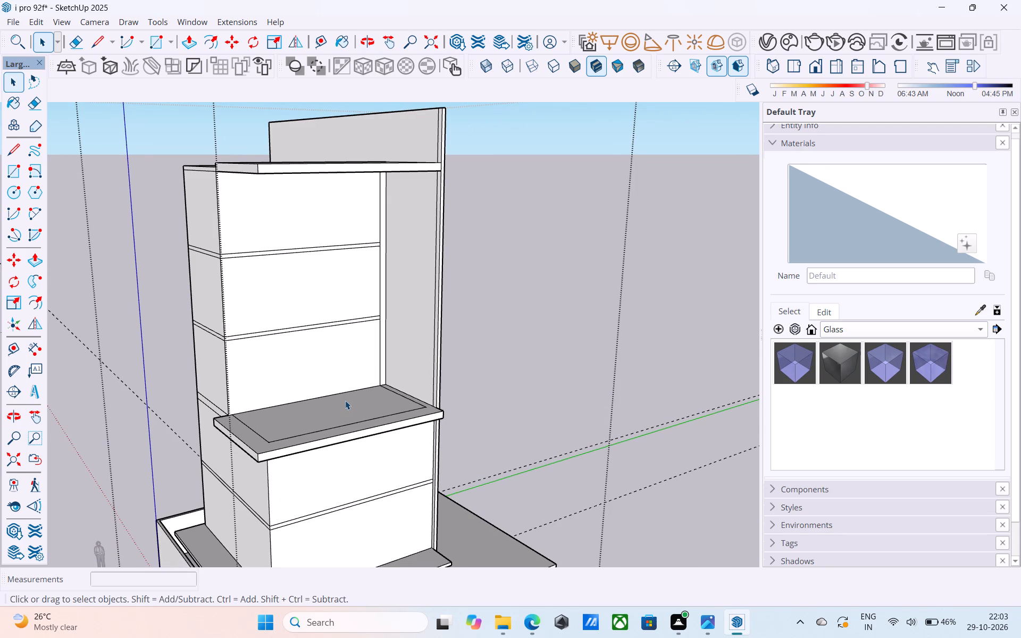
scroll(359, 410, down, 7)
middle_drag(337, 450, 338, 465)
scroll(338, 467, down, 5)
middle_drag(339, 471, 361, 439)
middle_drag(358, 363, 372, 342)
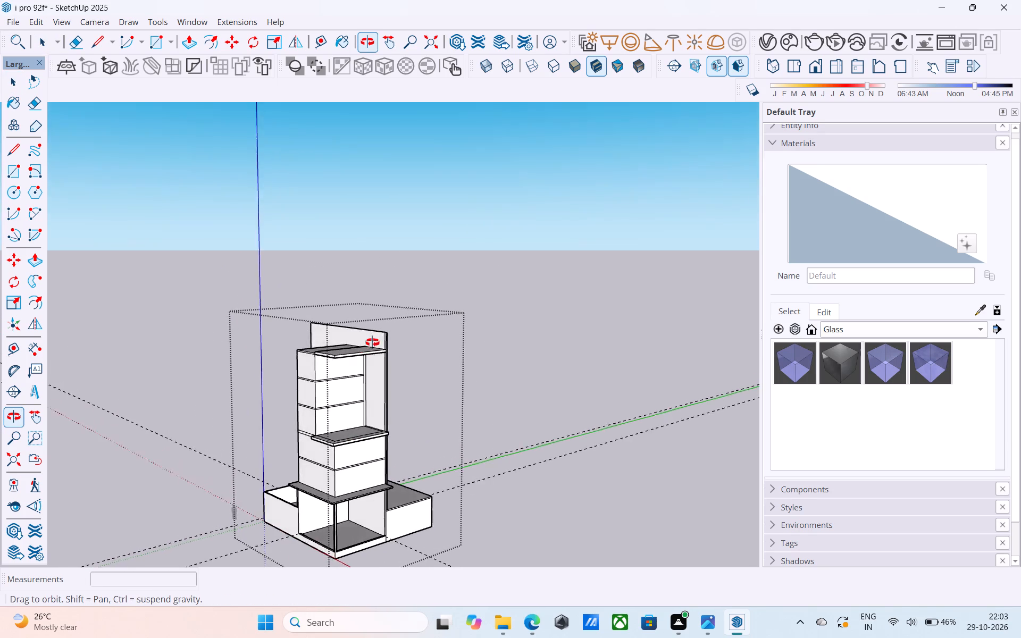
middle_drag(372, 342, 350, 304)
Draw a 24' 6" line across the lower roof surface to the tall wall, parallel to the raised overhang and 6" from it.
scroll(287, 394, up, 5)
middle_drag(289, 390, 302, 409)
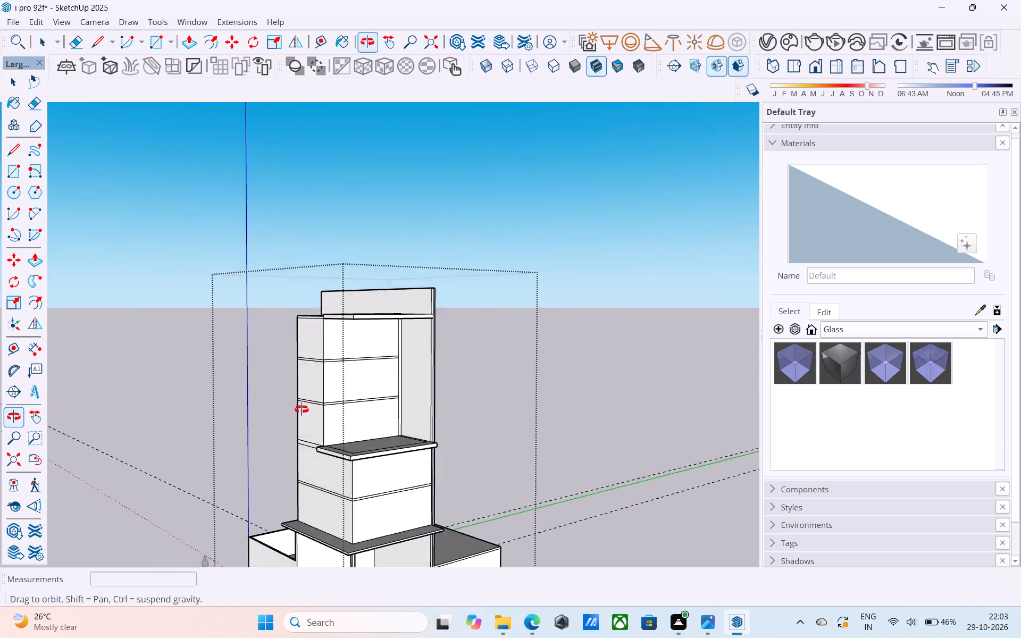
middle_drag(302, 409, 363, 497)
scroll(406, 351, up, 6)
middle_drag(379, 352, 380, 355)
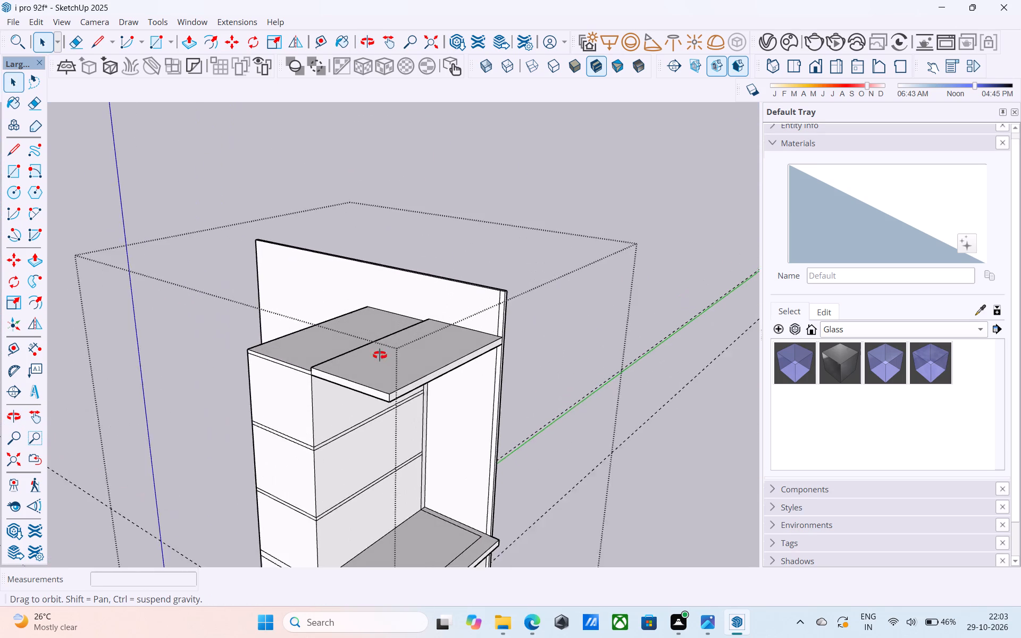
middle_drag(380, 355, 635, 405)
scroll(501, 408, up, 10)
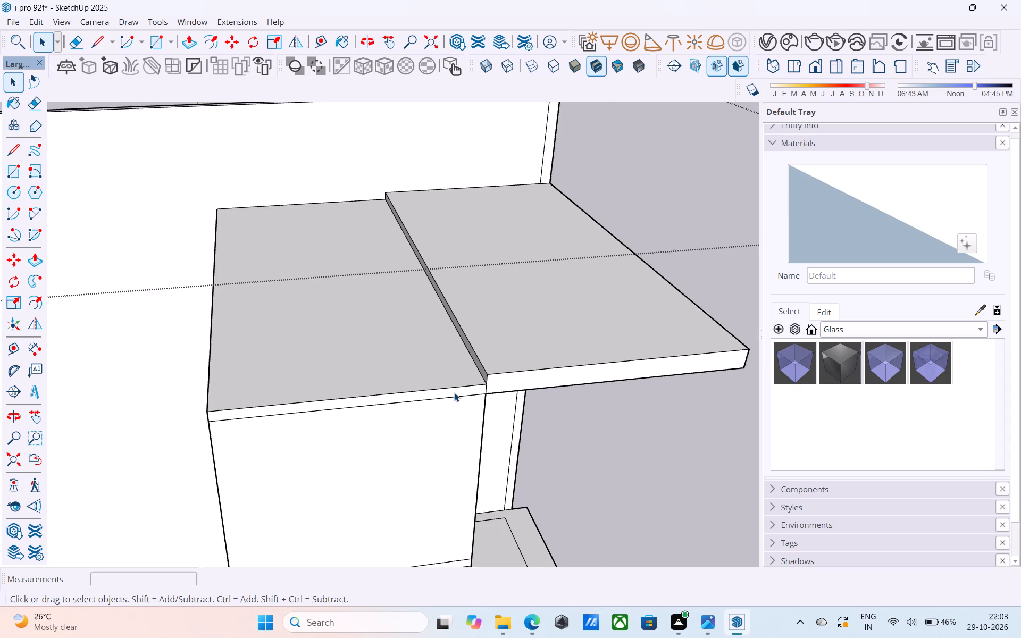
scroll(454, 392, up, 9)
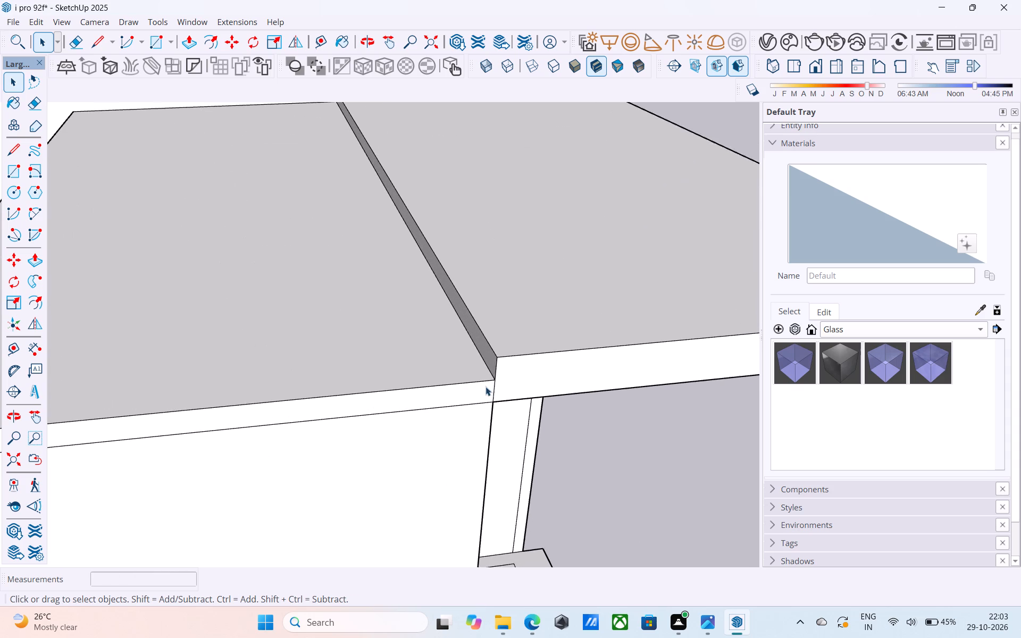
scroll(486, 387, up, 3)
key(l)
click(497, 380)
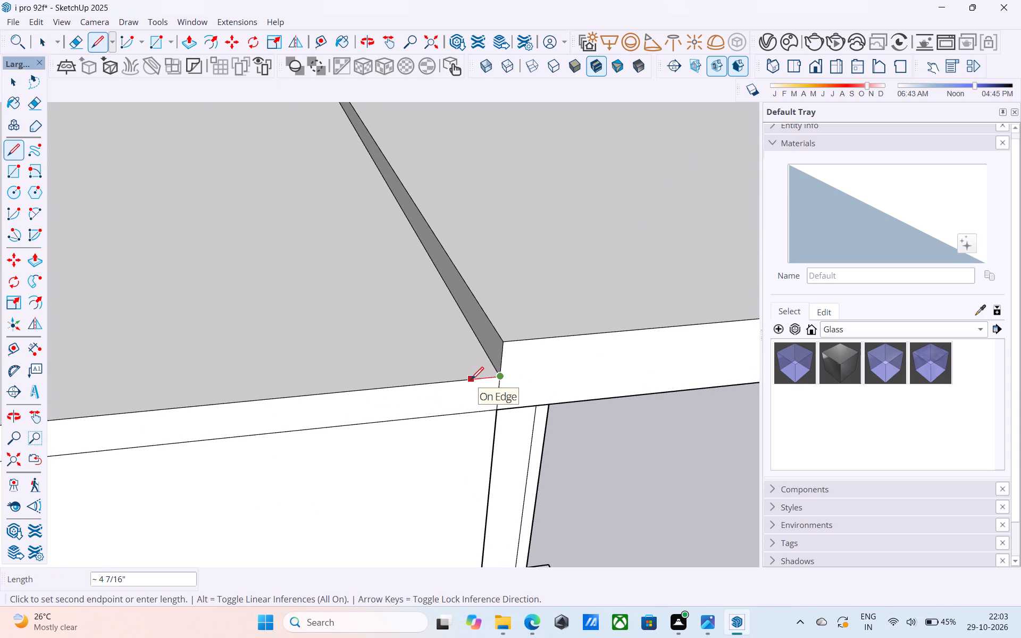
text(6")
key(Return)
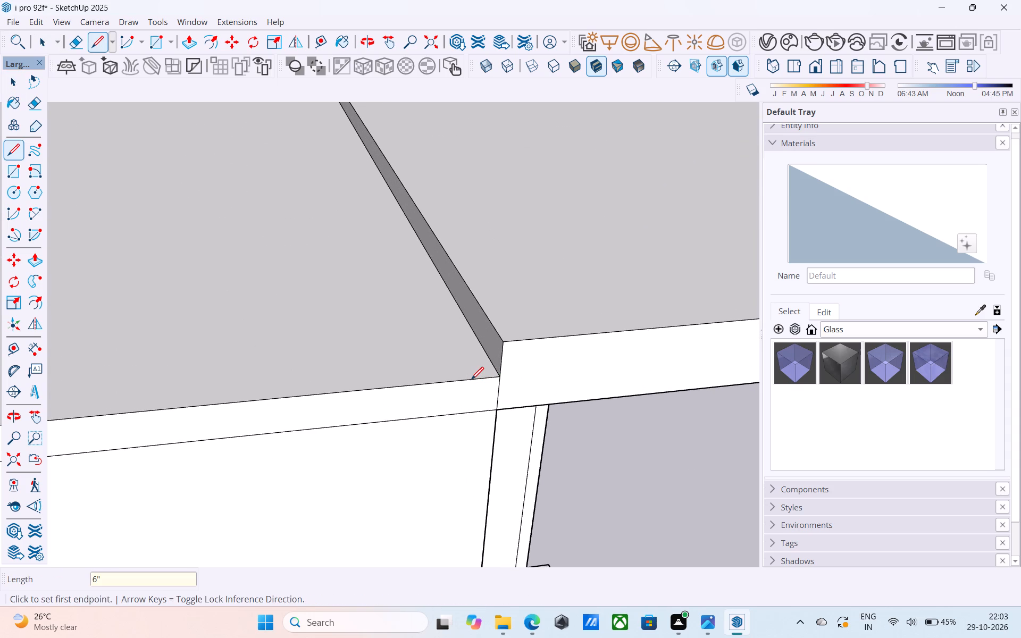
click(464, 384)
scroll(446, 342, down, 2)
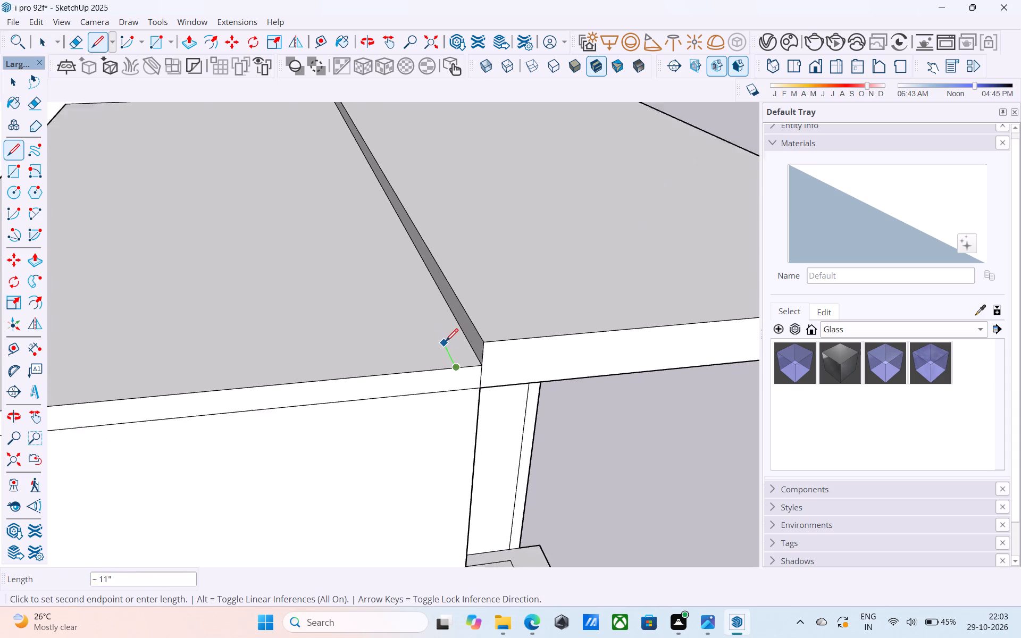
scroll(446, 342, down, 4)
shift+middle_drag(444, 342, 508, 545)
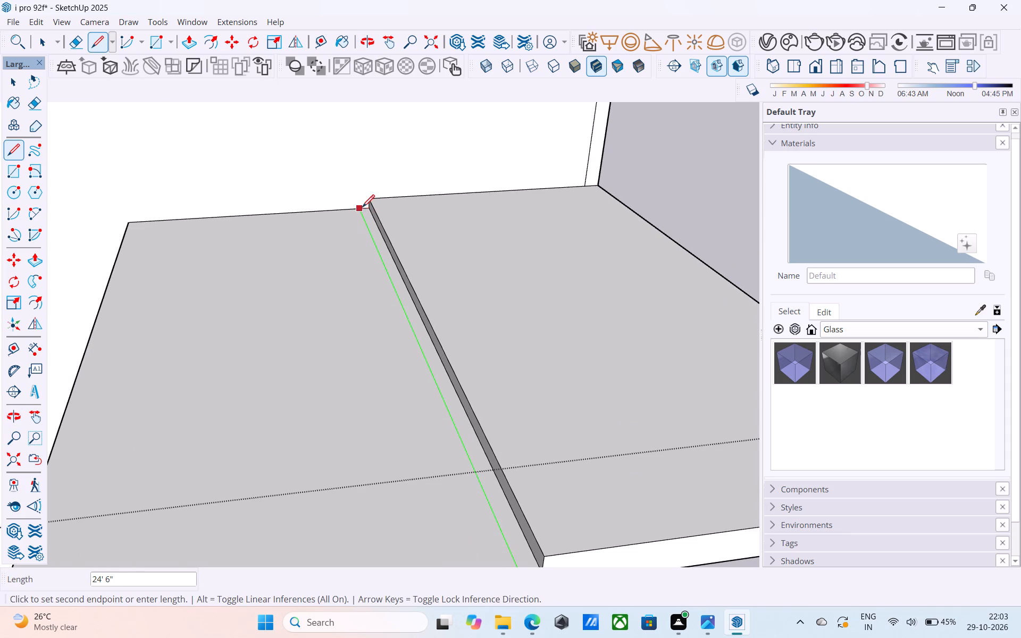
click(362, 207)
Draw a second line across the lower roof surface, parallel to its outer short edge and 6" inside it.
scroll(362, 210, down, 5)
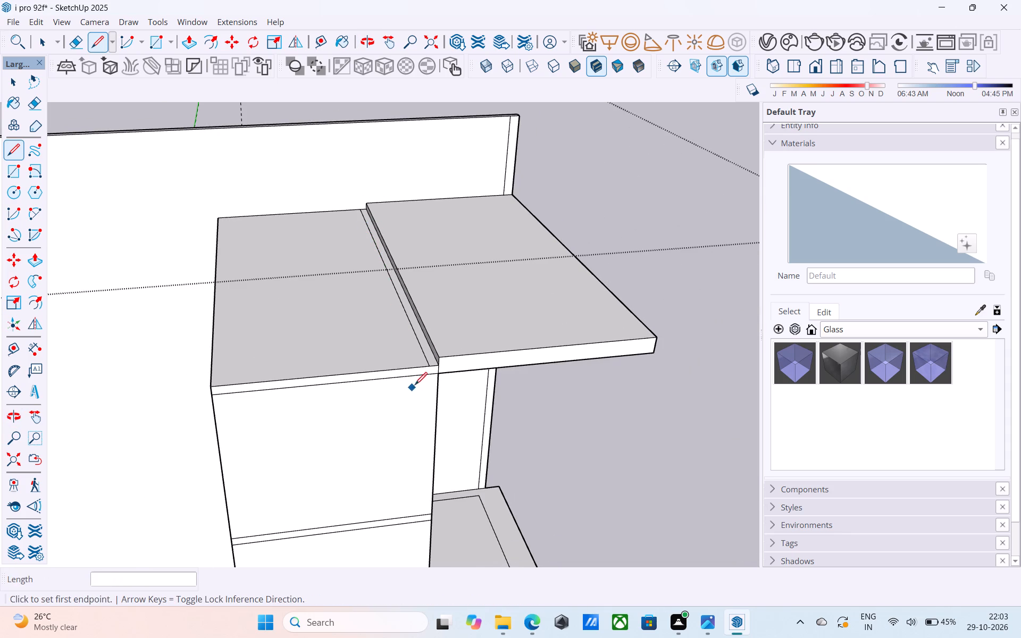
middle_drag(421, 382, 440, 409)
scroll(434, 384, up, 6)
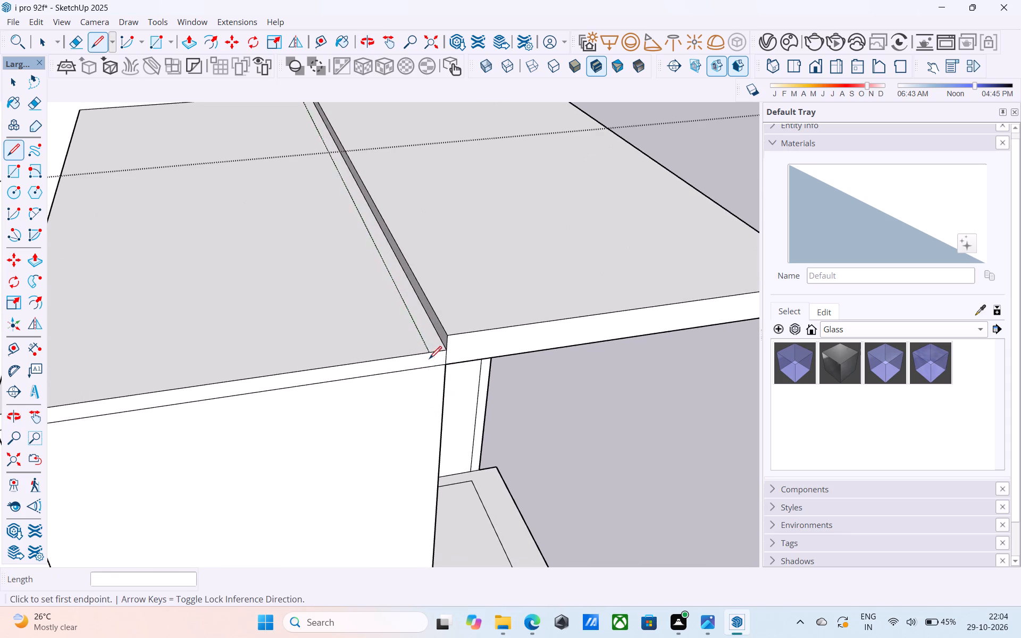
click(429, 356)
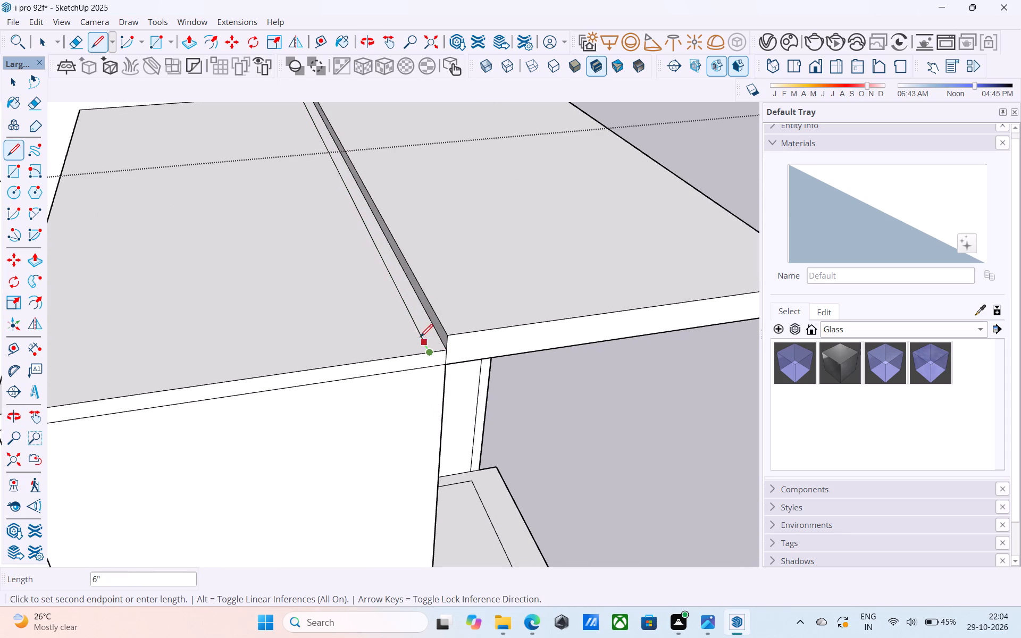
click(423, 342)
click(421, 342)
scroll(421, 342, down, 5)
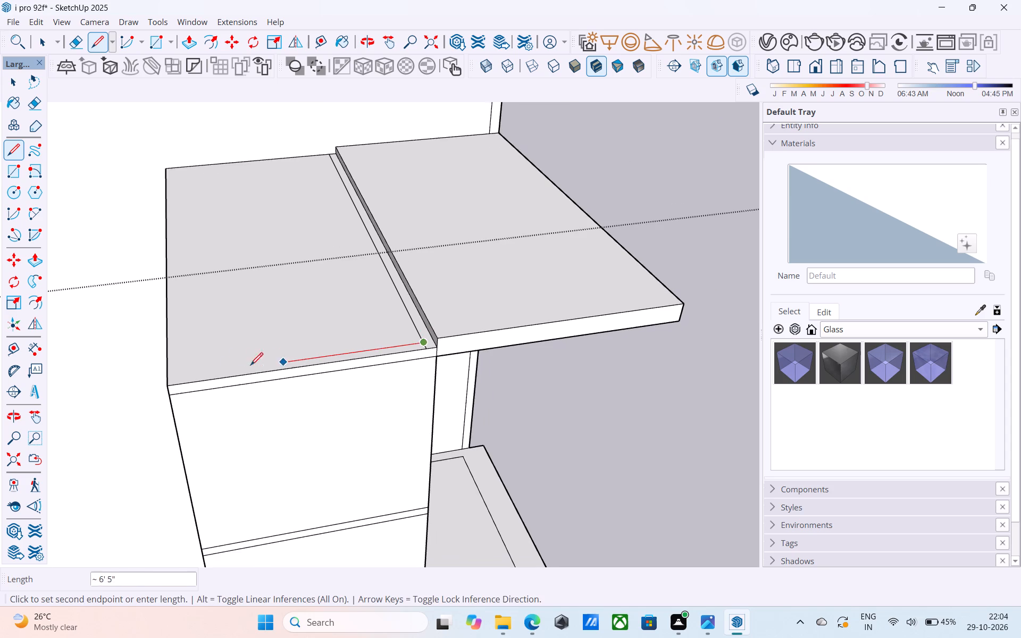
click(168, 376)
Finish the line 6" inside the lower roof's outer short edge, ending it on the long edge opposite the raised overhang.
middle_drag(168, 378, 298, 417)
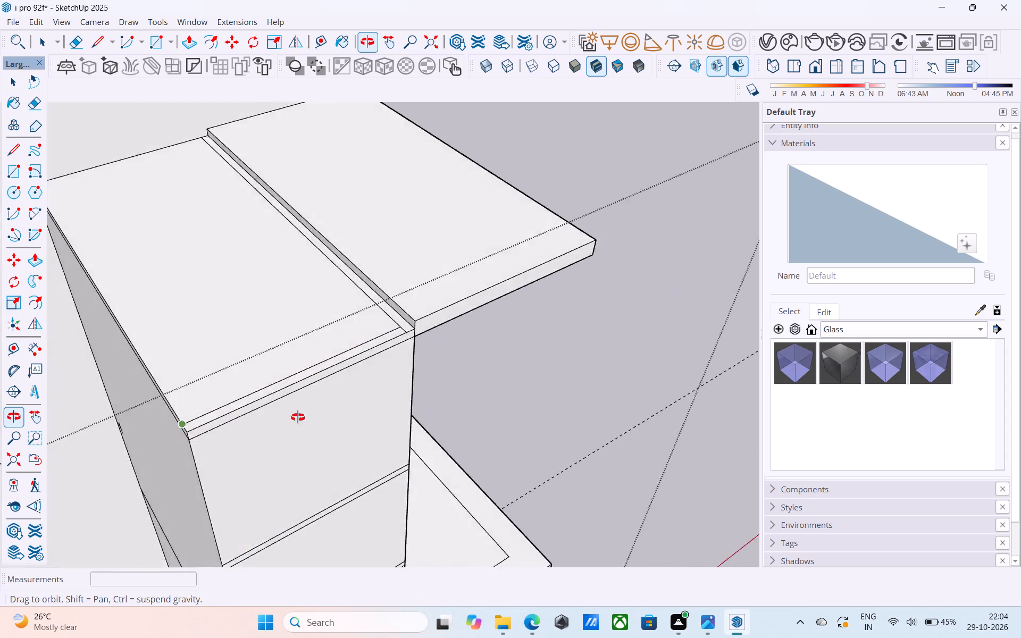
middle_drag(298, 417, 457, 398)
scroll(465, 394, down, 4)
scroll(330, 455, up, 7)
click(348, 444)
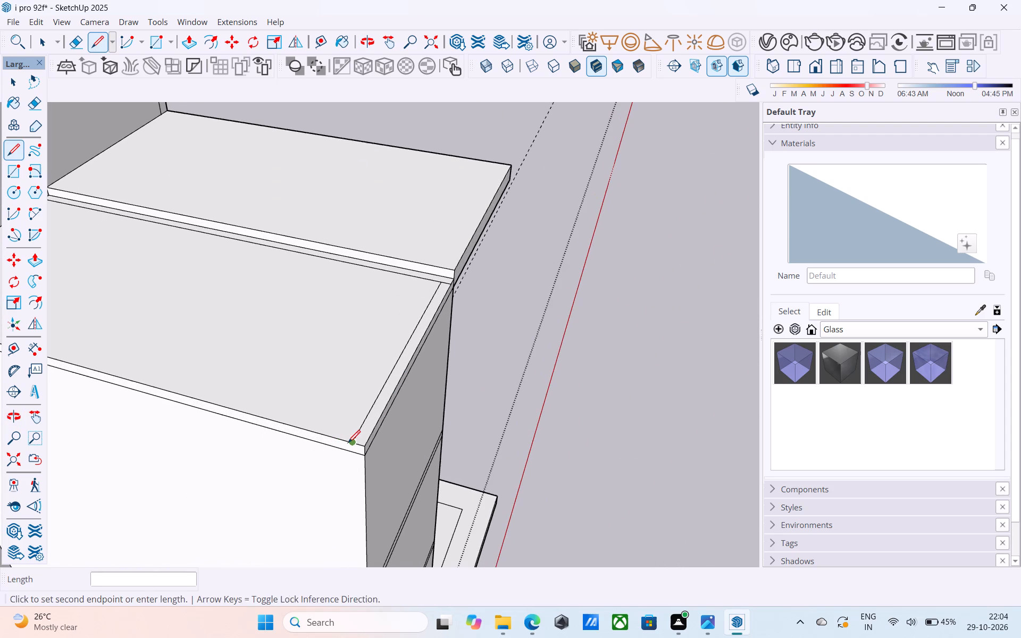
Draw a 24' line to the tall wall, parallel to the lower roof's long edge opposite the overhang and 6" inside it.
click(357, 431)
click(358, 432)
scroll(358, 433, down, 4)
scroll(496, 398, down, 5)
middle_drag(429, 394, 292, 376)
scroll(206, 322, up, 2)
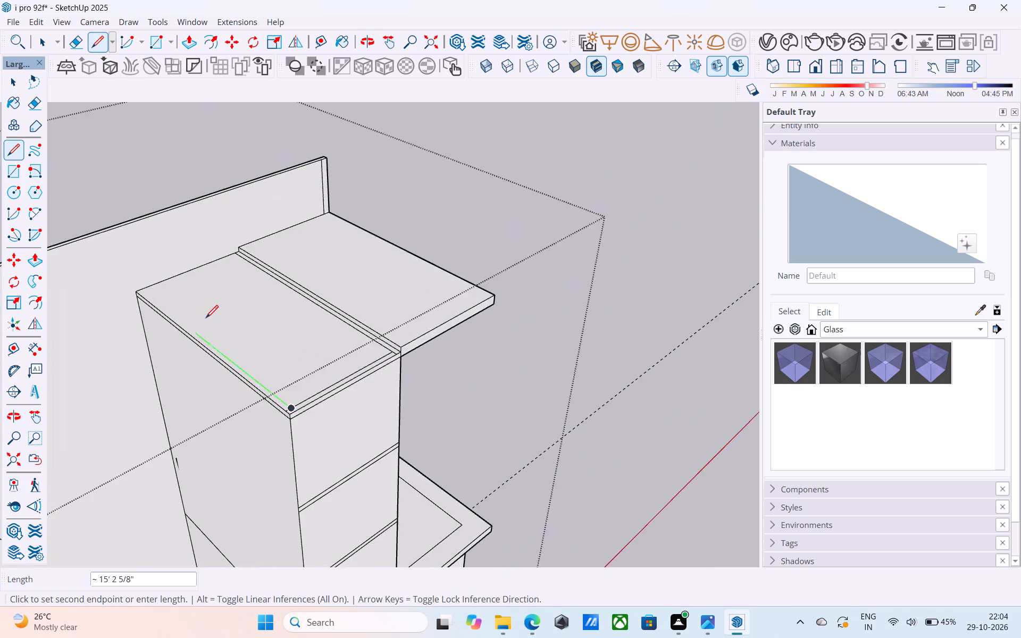
scroll(206, 319, up, 13)
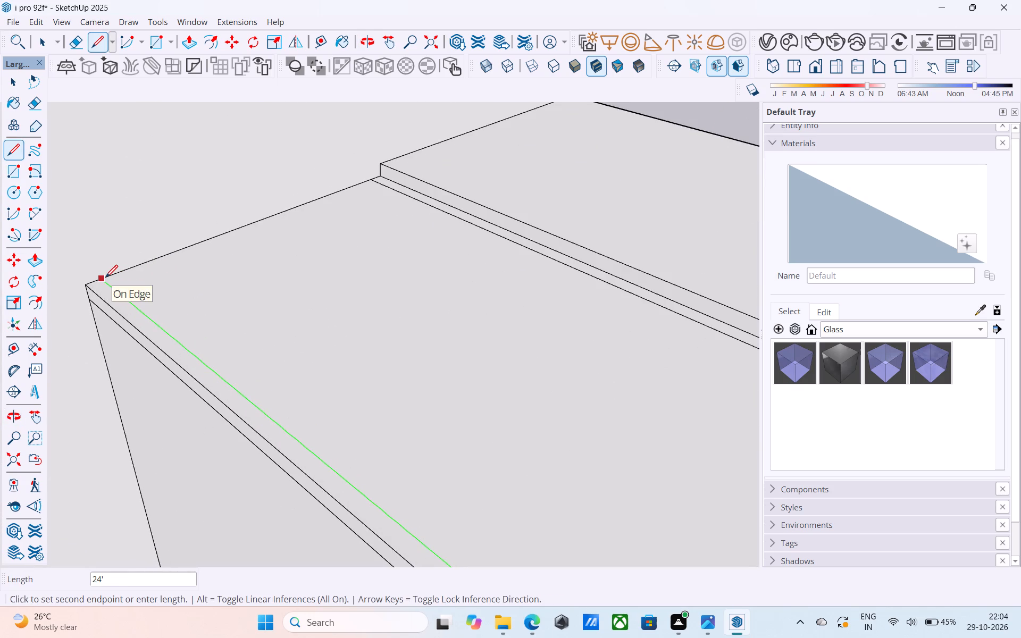
click(105, 279)
Erase the leftover short line segment at the lower roof's outer corner, opposite the raised overhang.
scroll(322, 316, down, 4)
middle_drag(323, 316, 316, 315)
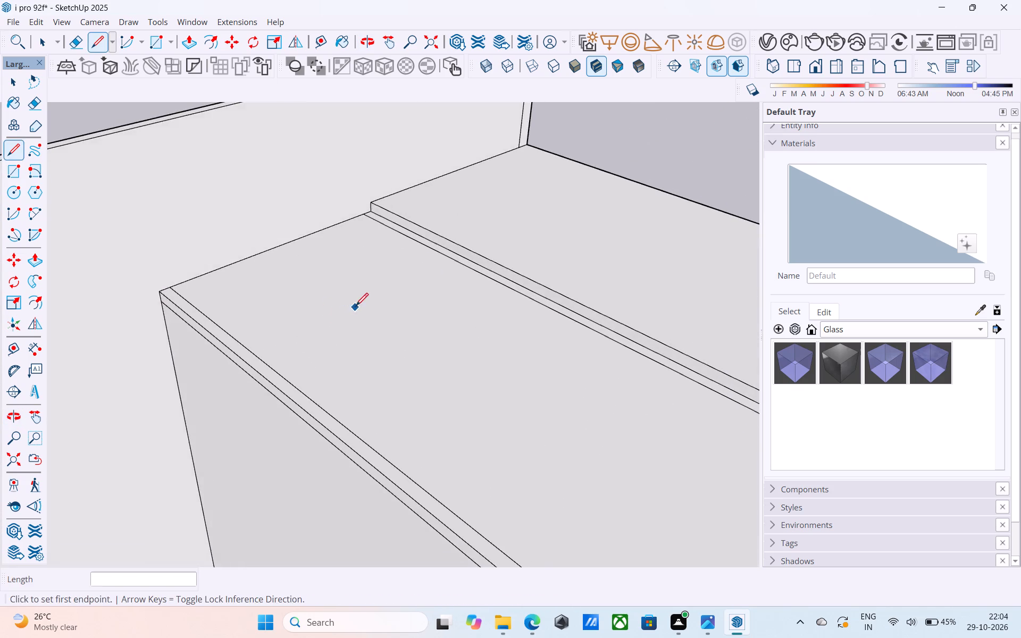
scroll(356, 307, down, 3)
middle_drag(352, 308, 321, 317)
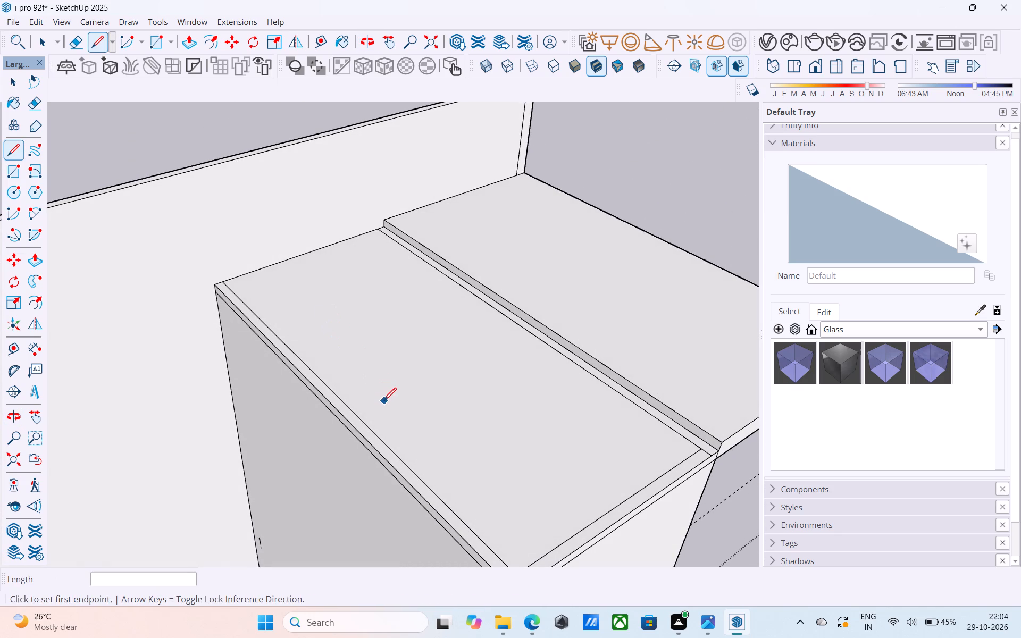
middle_drag(397, 431, 384, 433)
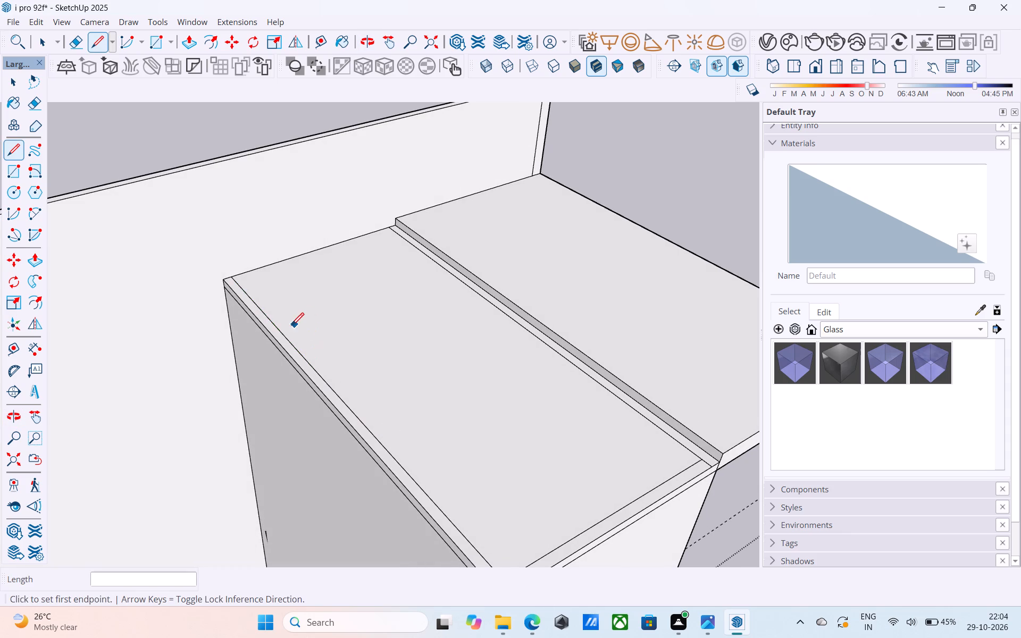
scroll(243, 258, down, 4)
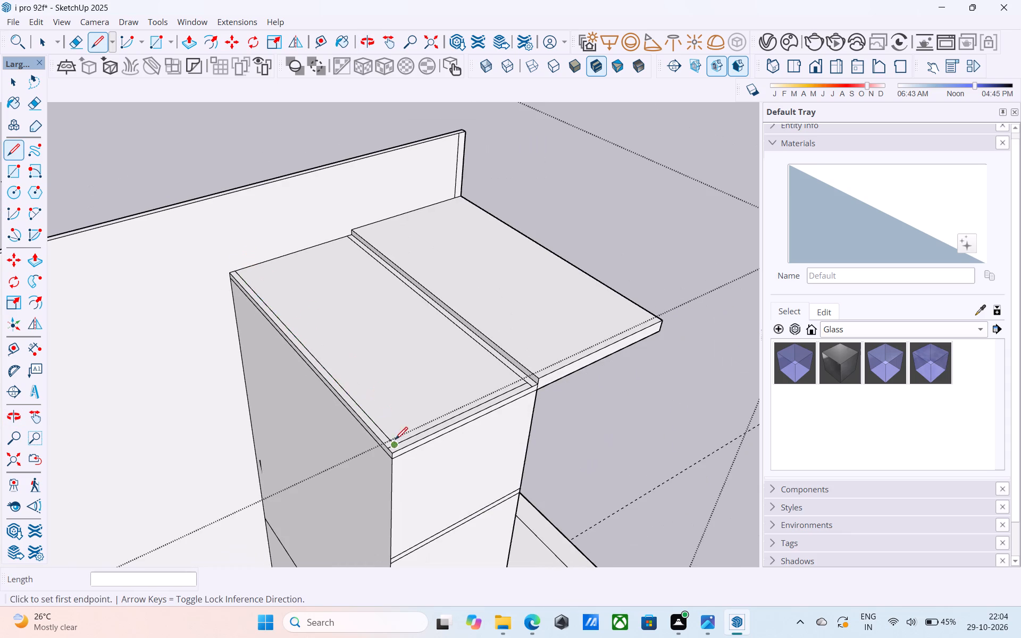
scroll(387, 450, up, 10)
key(e)
click(398, 441)
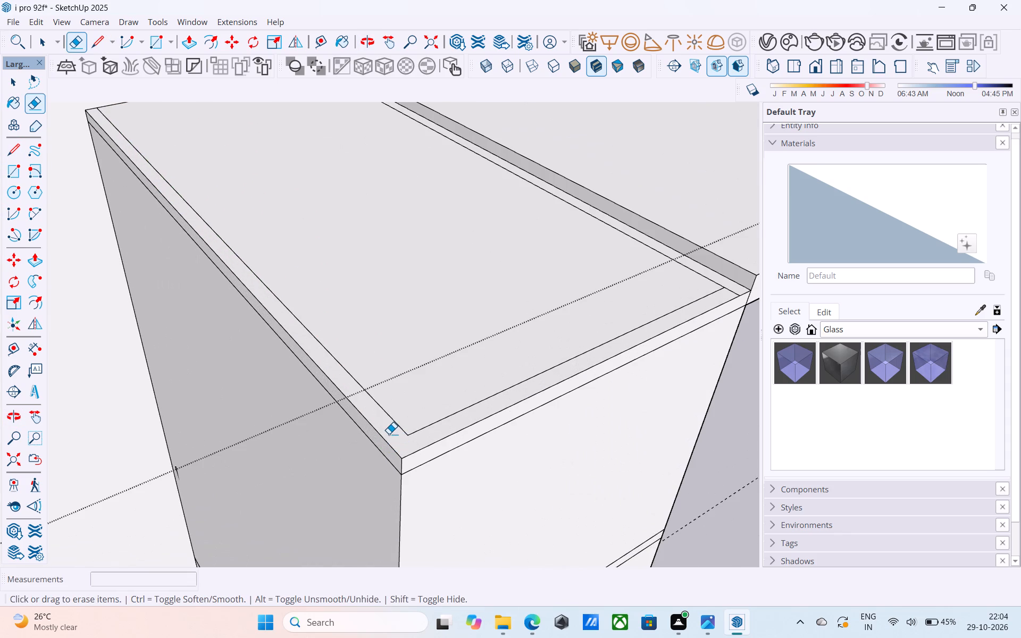
key(space)
Push/Pull the inner panel of the lower roof up 6", level with the raised overhang.
scroll(391, 434, down, 6)
middle_drag(374, 430, 229, 387)
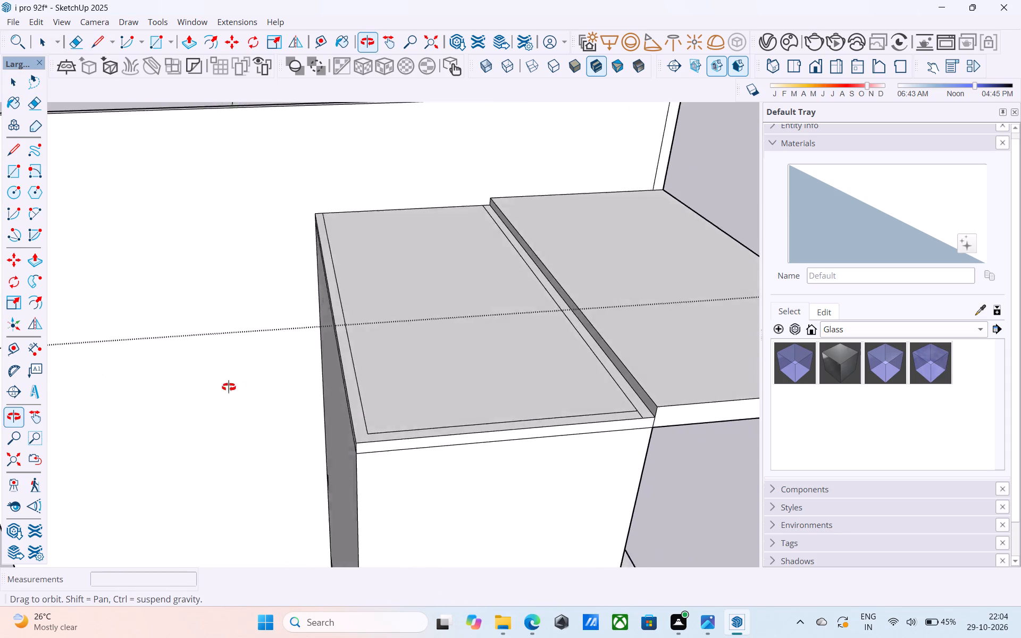
middle_drag(229, 387, 260, 401)
scroll(478, 392, up, 3)
click(576, 364)
middle_drag(576, 364, 475, 356)
key(p)
click(512, 357)
click(619, 358)
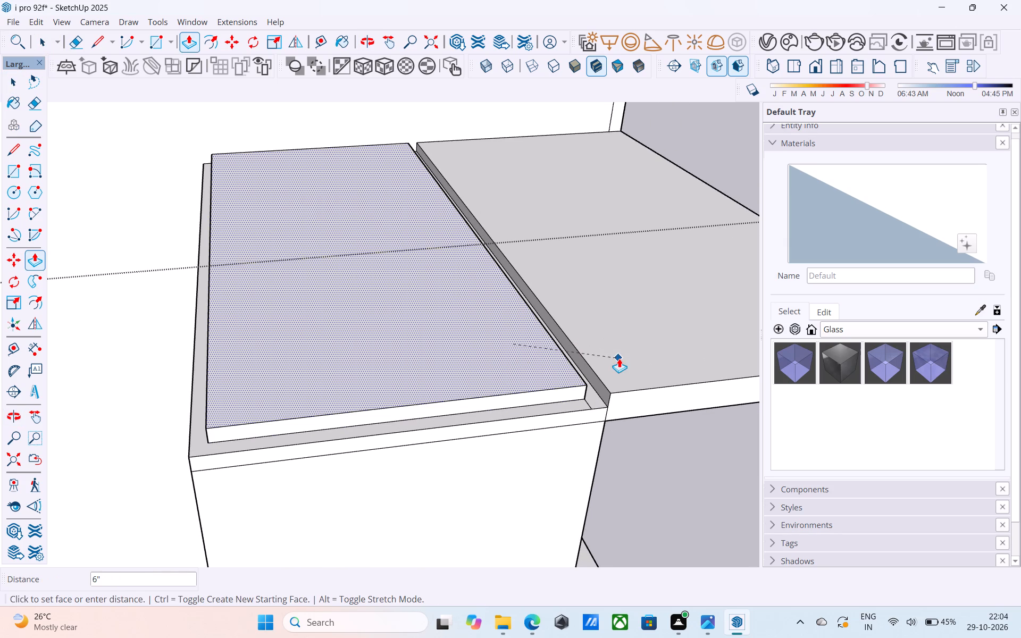
Erase the short line across the 6" border strip at the inner panel's corner beside the overhang.
key(space)
scroll(595, 396, up, 6)
key(e)
drag(582, 407, 574, 411)
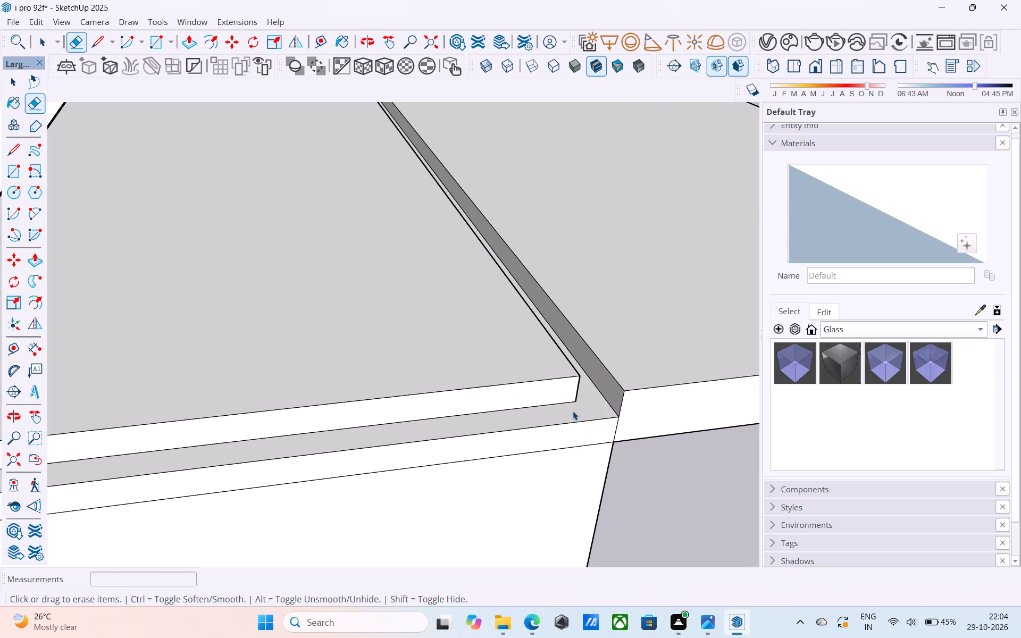
Push/Pull the 6" border strip around the roof panel up 6", flush with the panel and overhang.
key(space)
click(573, 411)
key(p)
double_click(573, 411)
scroll(572, 411, down, 2)
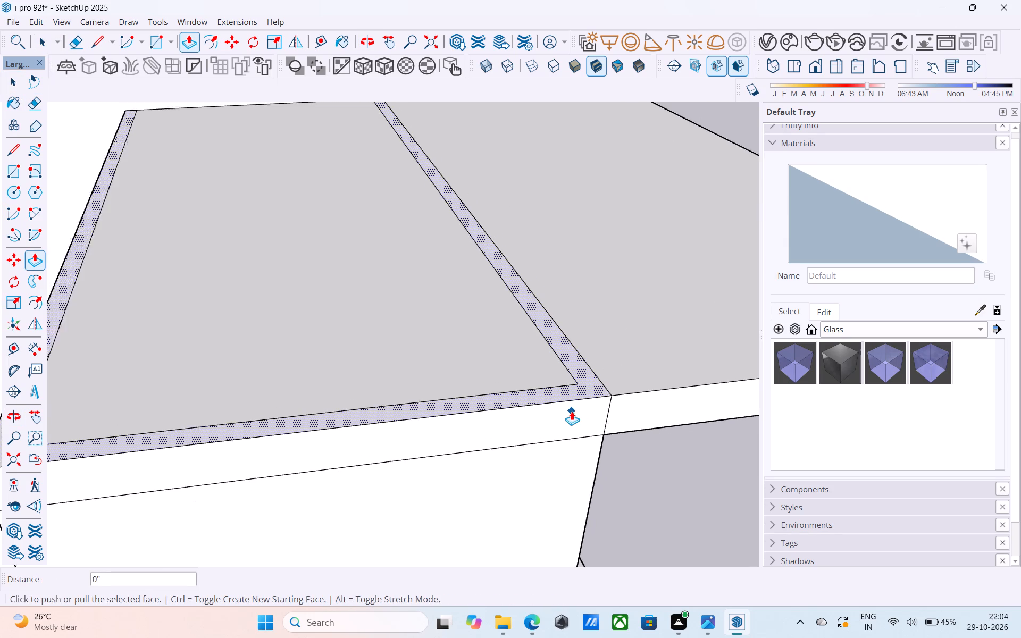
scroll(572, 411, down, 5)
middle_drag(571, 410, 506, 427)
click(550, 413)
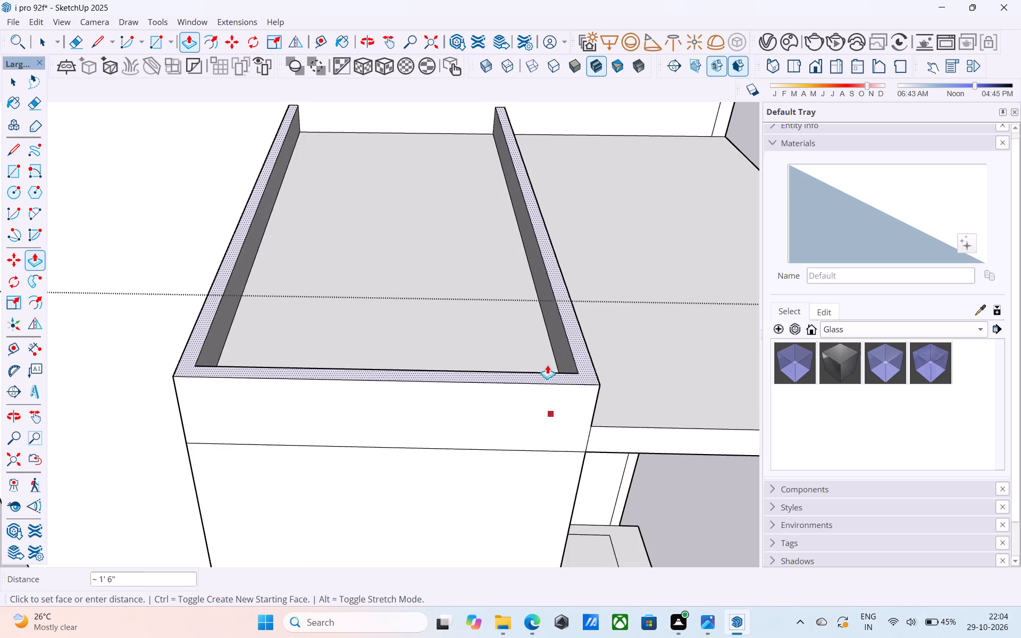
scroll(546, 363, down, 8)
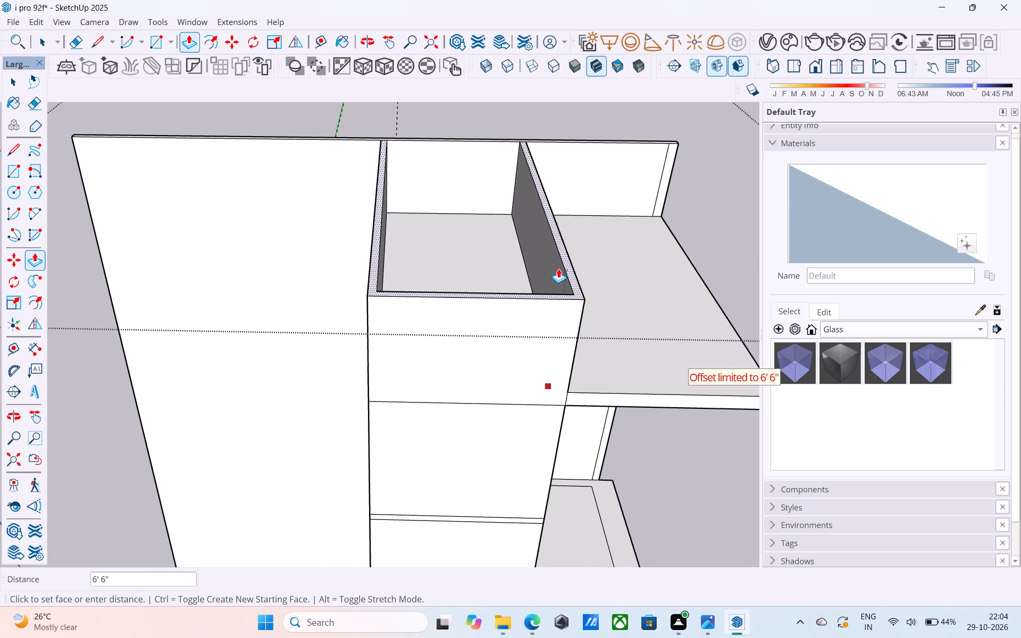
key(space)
Push/Pull the top face of the tall wall up 40'.
scroll(575, 264, down, 6)
middle_drag(575, 267, 576, 298)
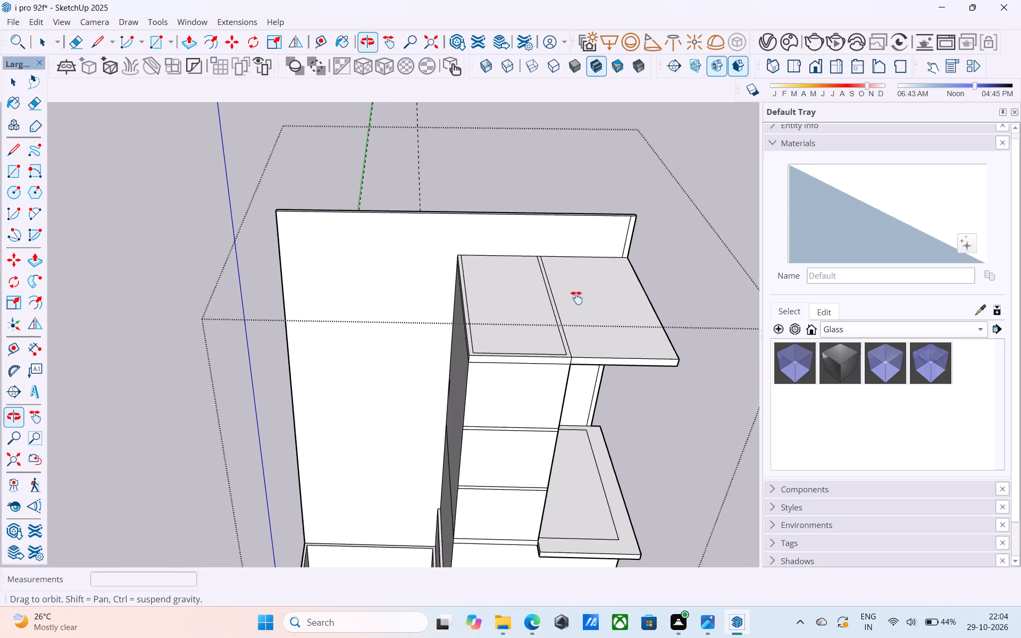
middle_drag(576, 298, 310, 271)
shift+middle_drag(375, 267, 425, 280)
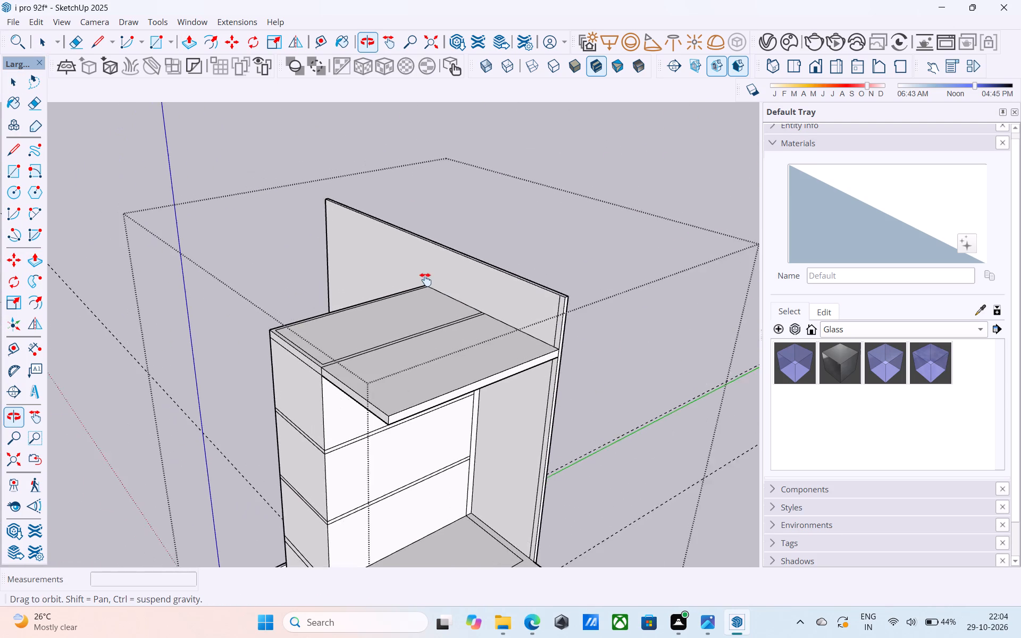
shift+middle_drag(425, 280, 338, 303)
scroll(470, 316, up, 6)
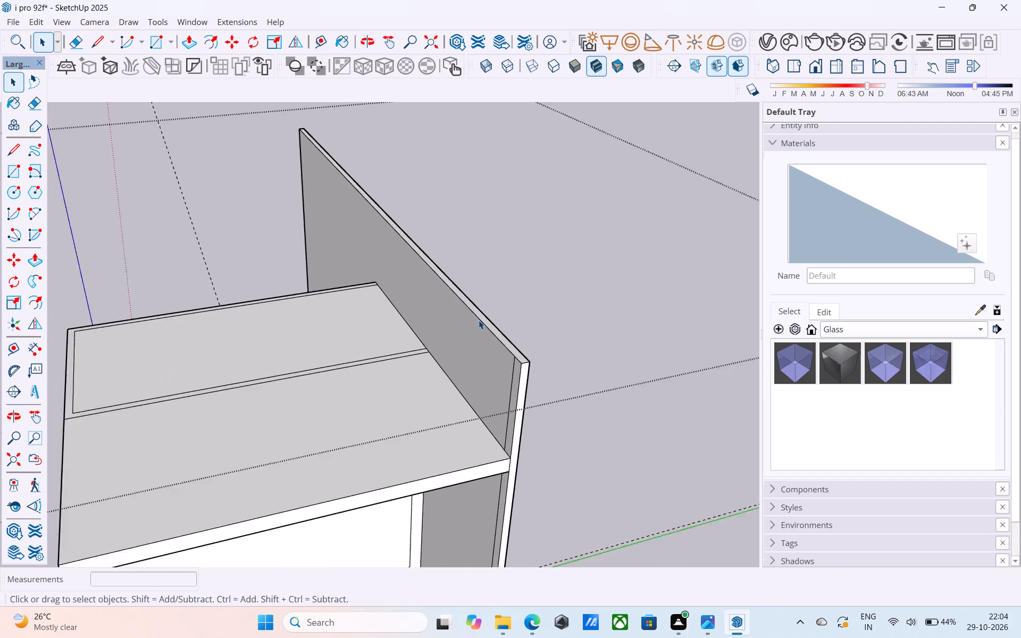
scroll(479, 320, up, 8)
click(483, 323)
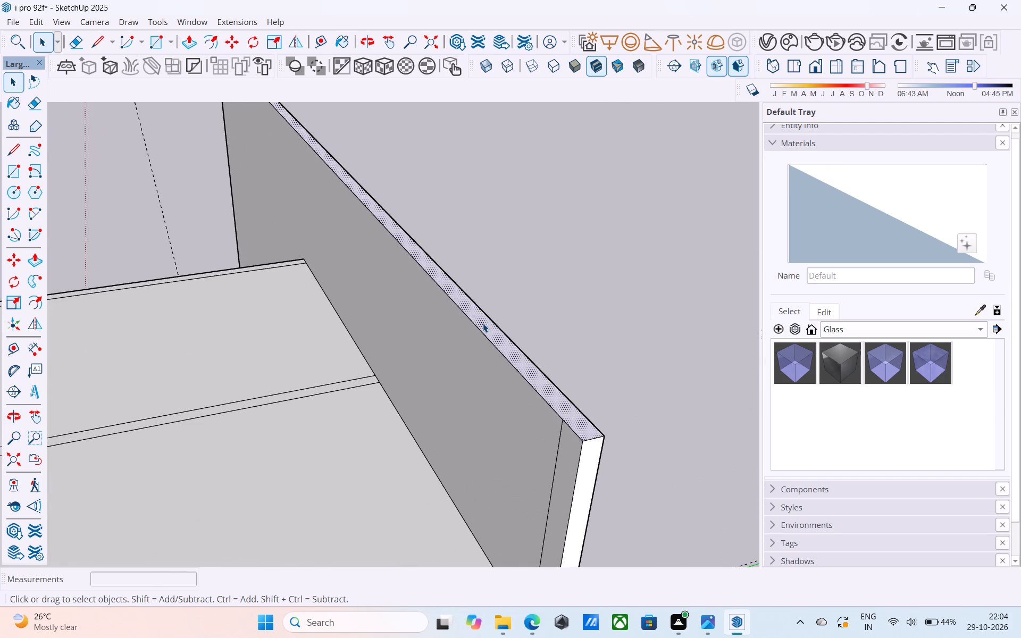
key(p)
click(483, 323)
text(40')
key(Return)
key(space)
Examine the tall wall and the stacked storeys beside it from several sides.
scroll(497, 249, down, 4)
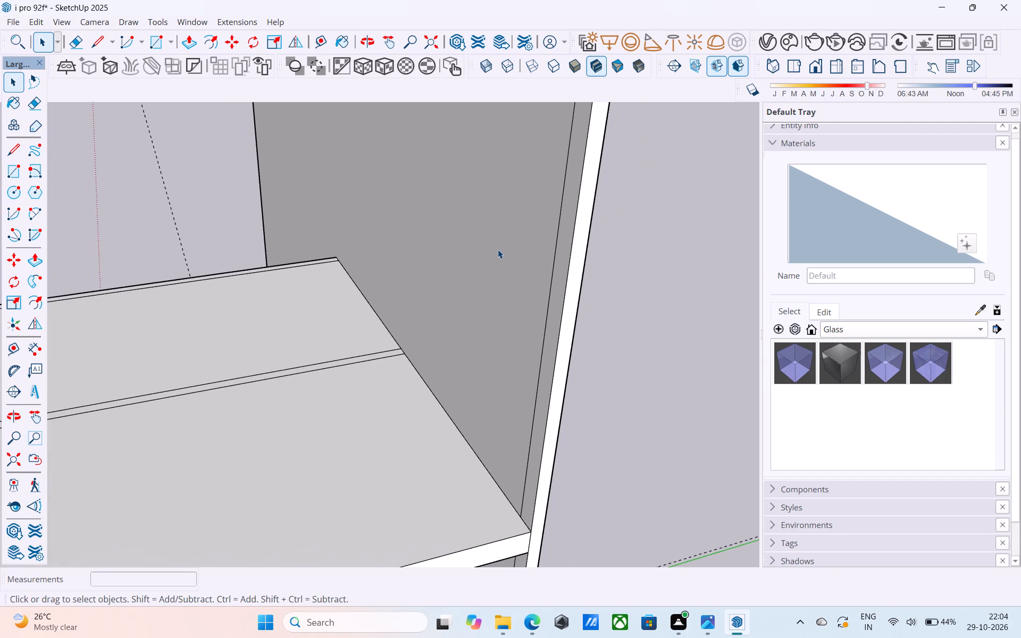
scroll(499, 256, down, 5)
scroll(507, 312, down, 1)
middle_drag(507, 312, 574, 299)
scroll(574, 299, down, 5)
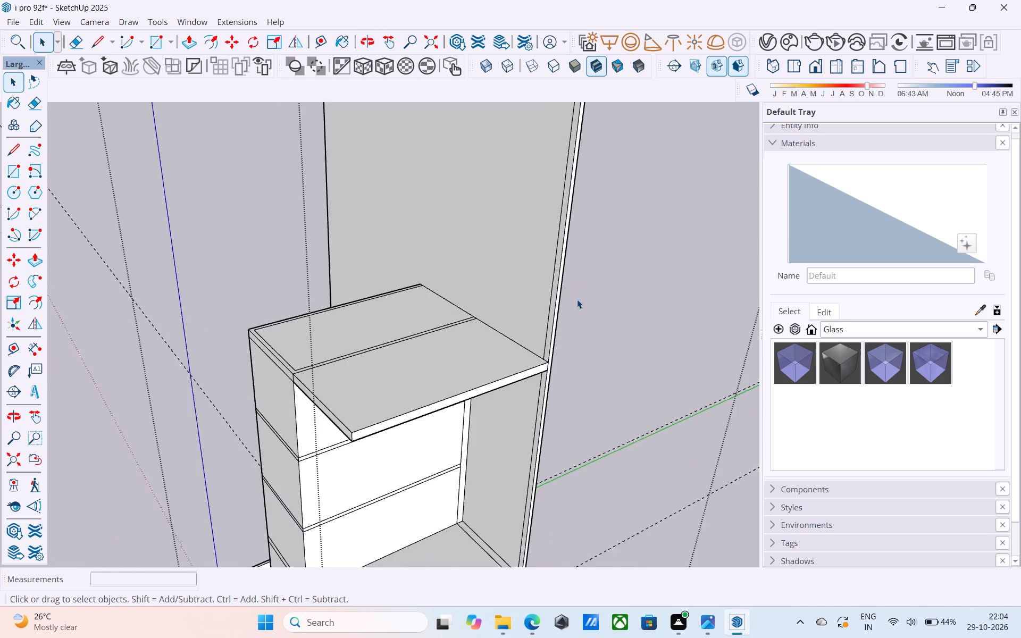
scroll(577, 299, down, 8)
middle_drag(574, 317, 541, 277)
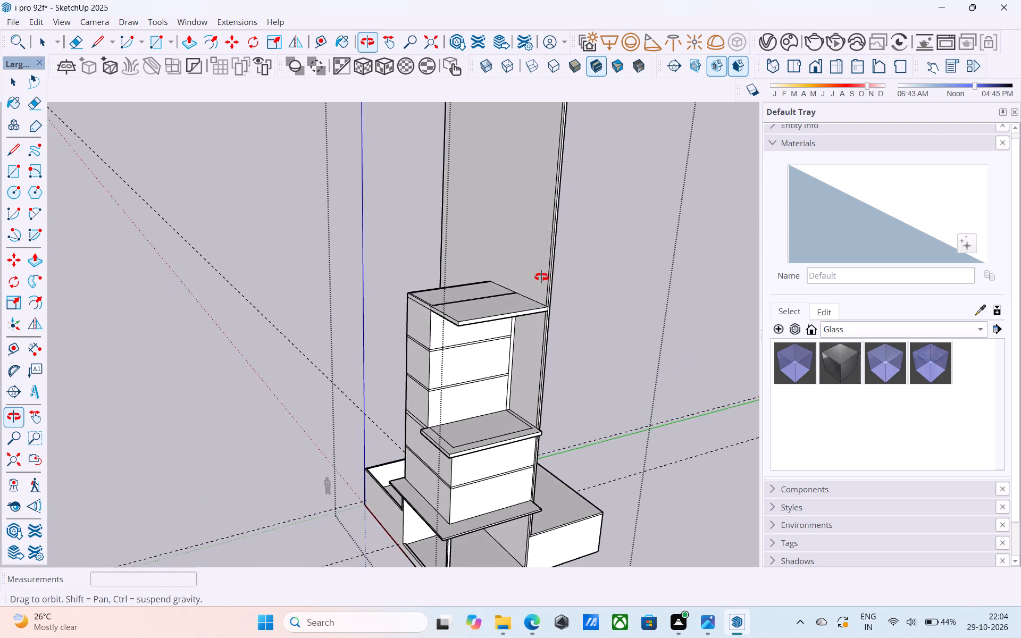
middle_drag(541, 277, 629, 301)
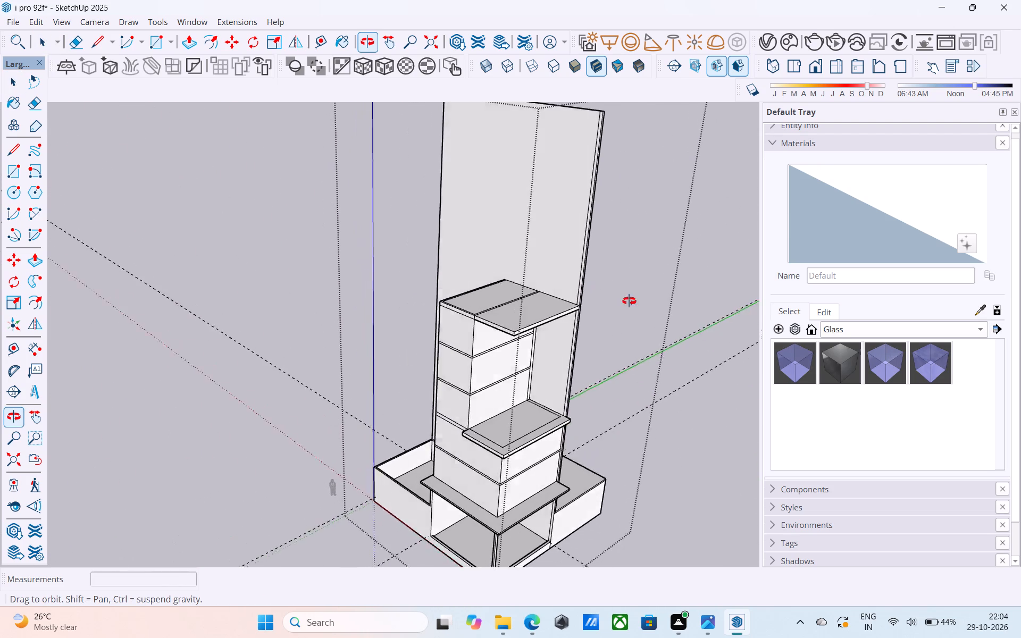
middle_drag(629, 301, 750, 301)
middle_drag(548, 276, 634, 339)
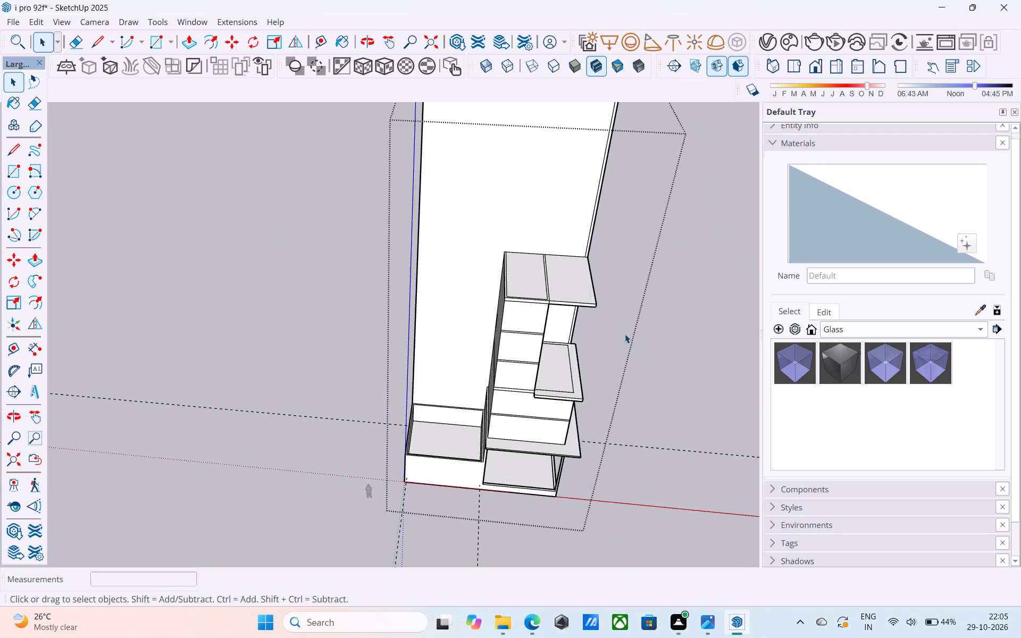
Push/Pull the three-sided 6" border strip on the roof up 10' to form the walls of another storey.
scroll(570, 289, up, 16)
scroll(567, 289, down, 3)
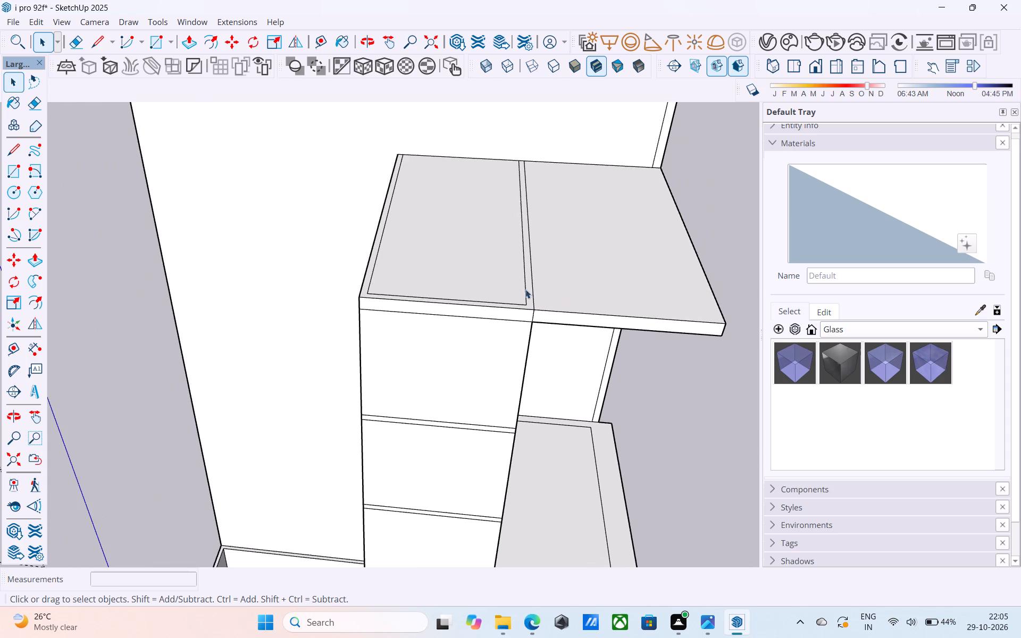
scroll(466, 263, up, 3)
scroll(563, 300, down, 3)
scroll(476, 343, down, 1)
middle_drag(478, 356, 484, 384)
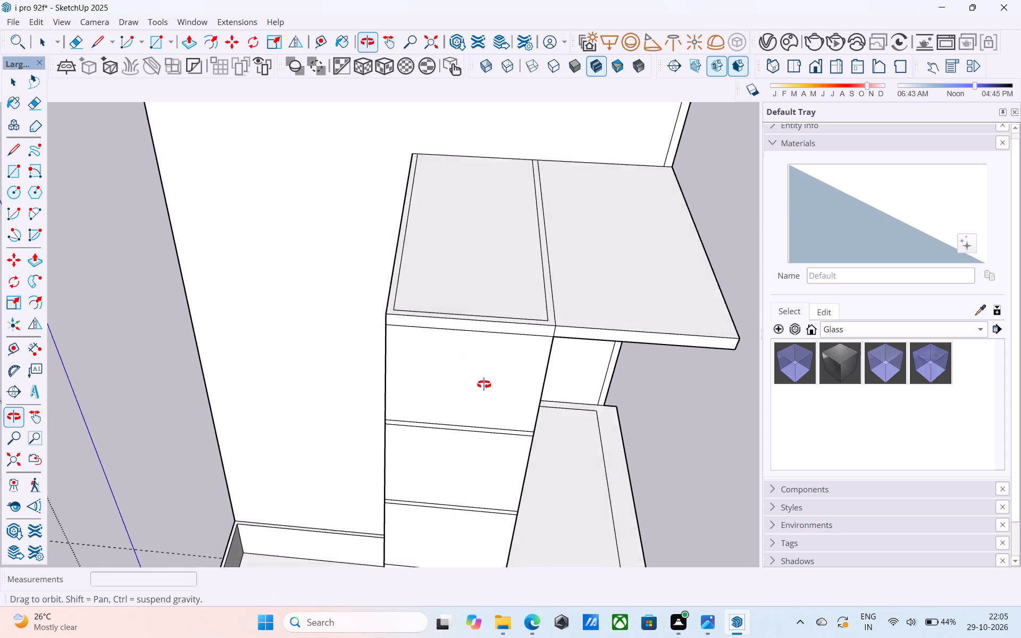
middle_drag(484, 384, 486, 399)
scroll(498, 390, up, 11)
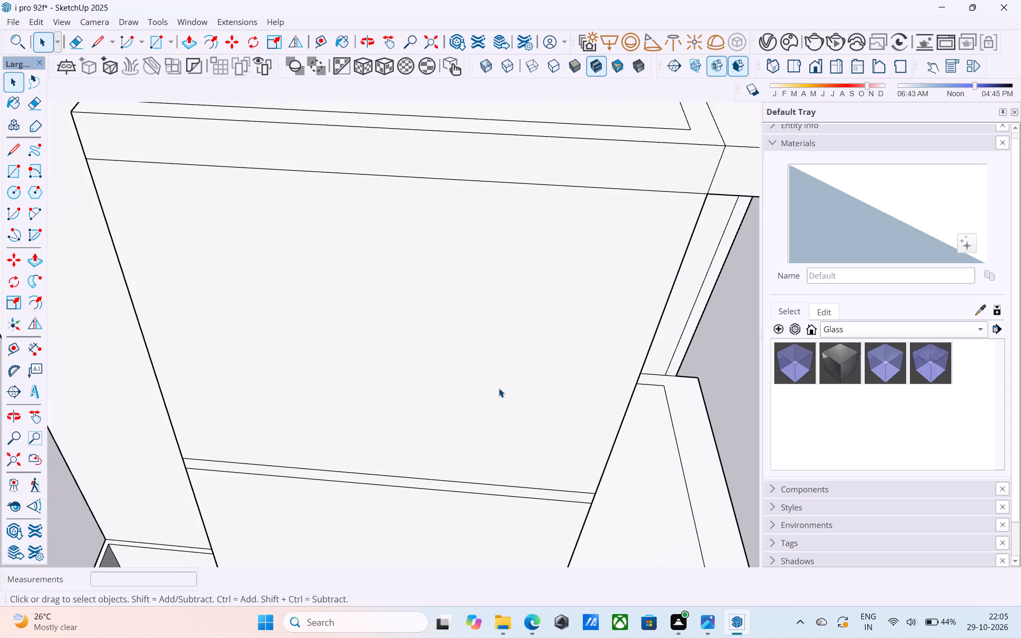
scroll(503, 393, up, 1)
scroll(550, 408, up, 2)
scroll(515, 392, down, 13)
scroll(567, 280, up, 7)
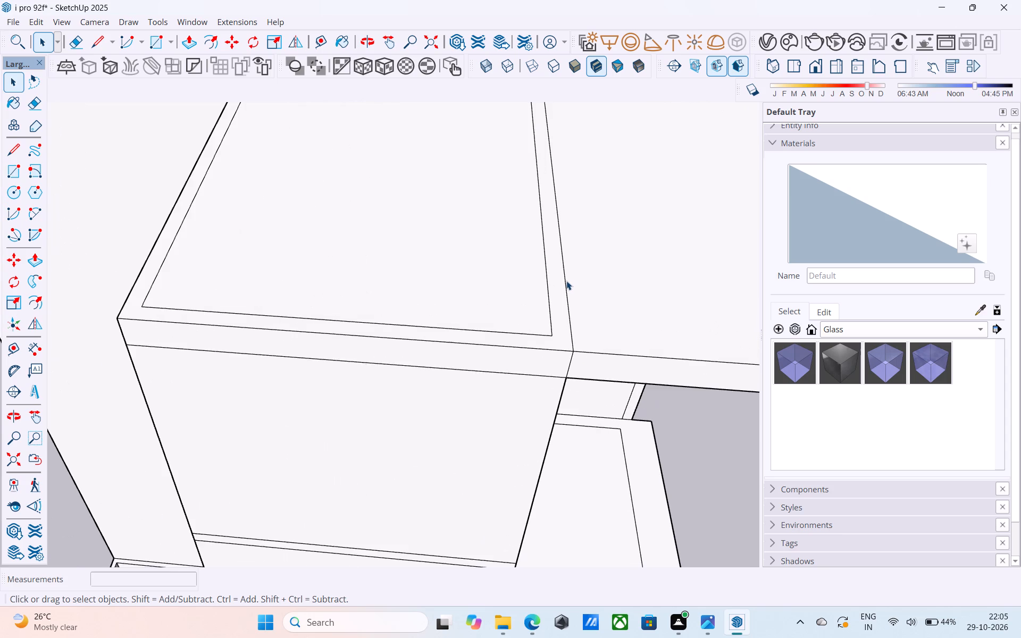
click(561, 281)
key(p)
click(560, 281)
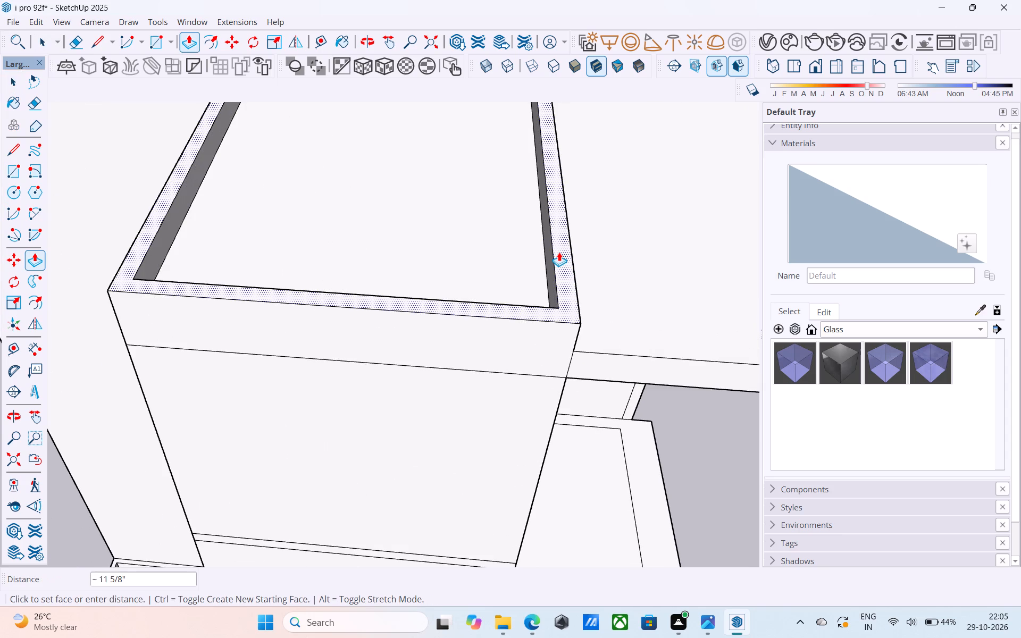
text(10')
key(Return)
key(space)
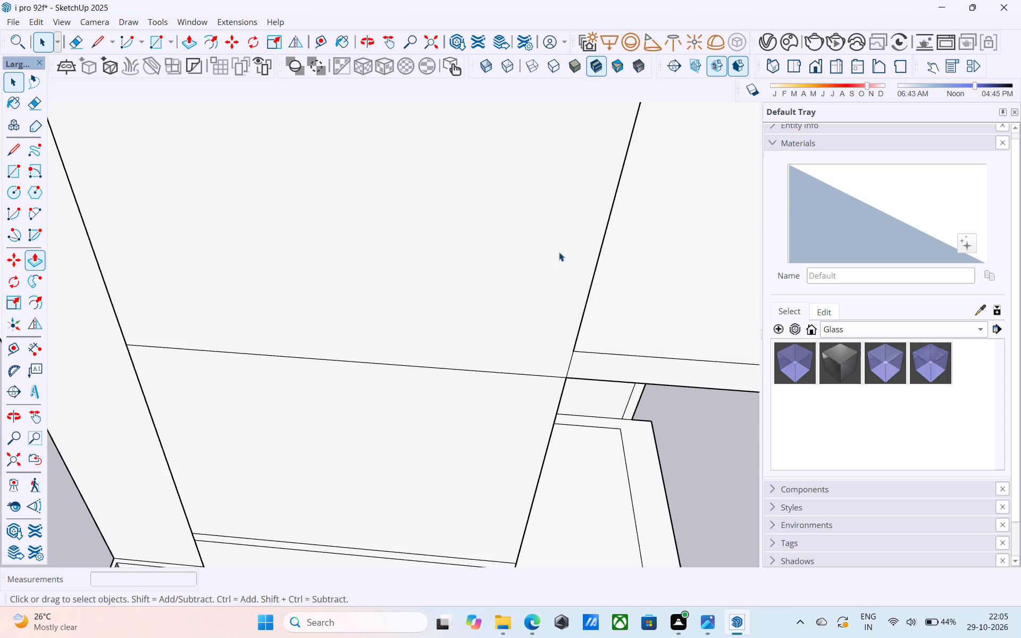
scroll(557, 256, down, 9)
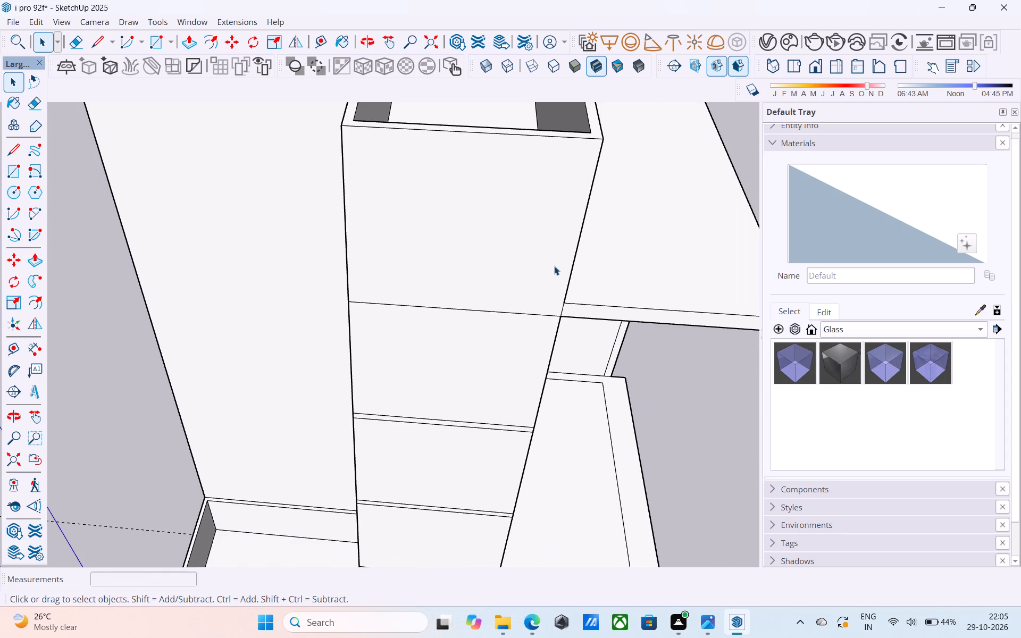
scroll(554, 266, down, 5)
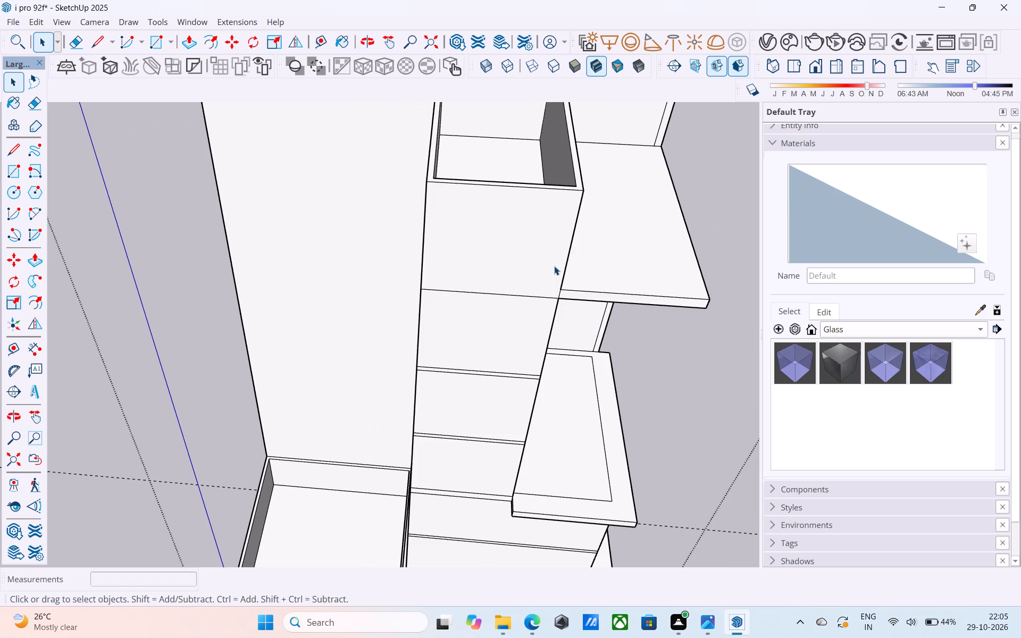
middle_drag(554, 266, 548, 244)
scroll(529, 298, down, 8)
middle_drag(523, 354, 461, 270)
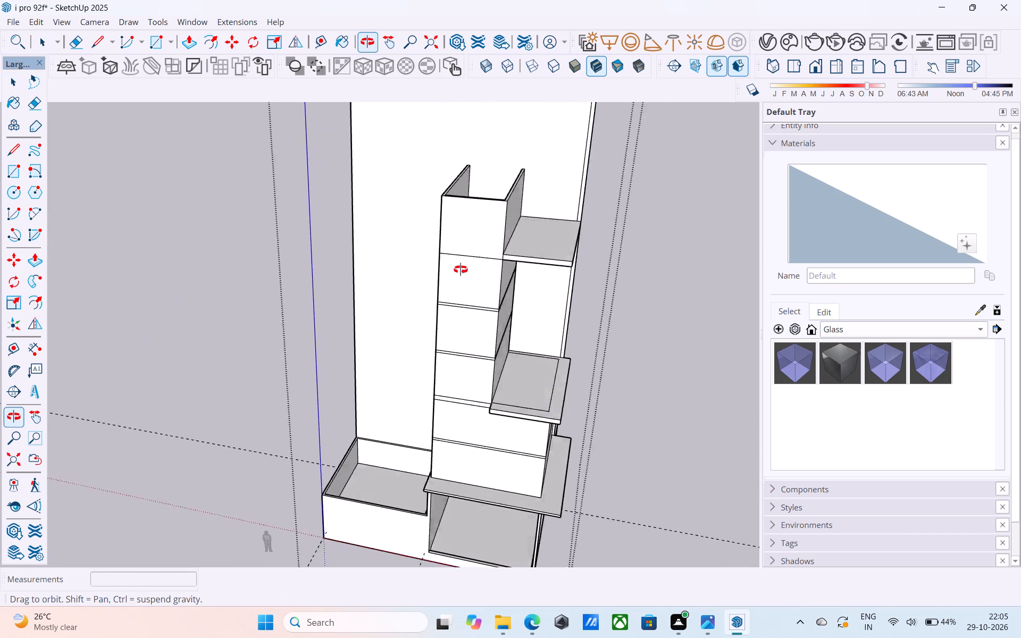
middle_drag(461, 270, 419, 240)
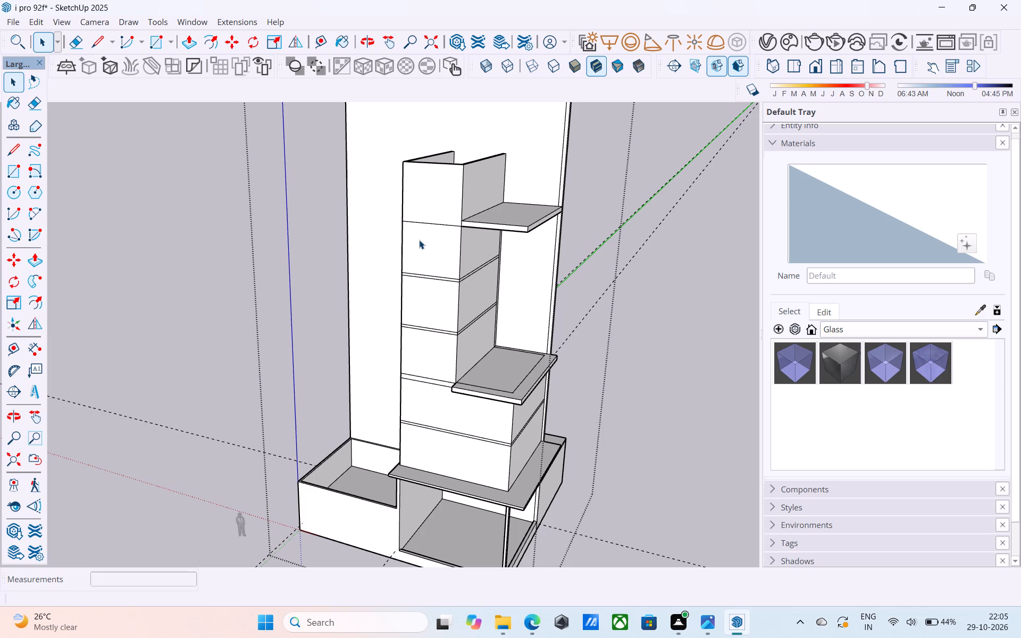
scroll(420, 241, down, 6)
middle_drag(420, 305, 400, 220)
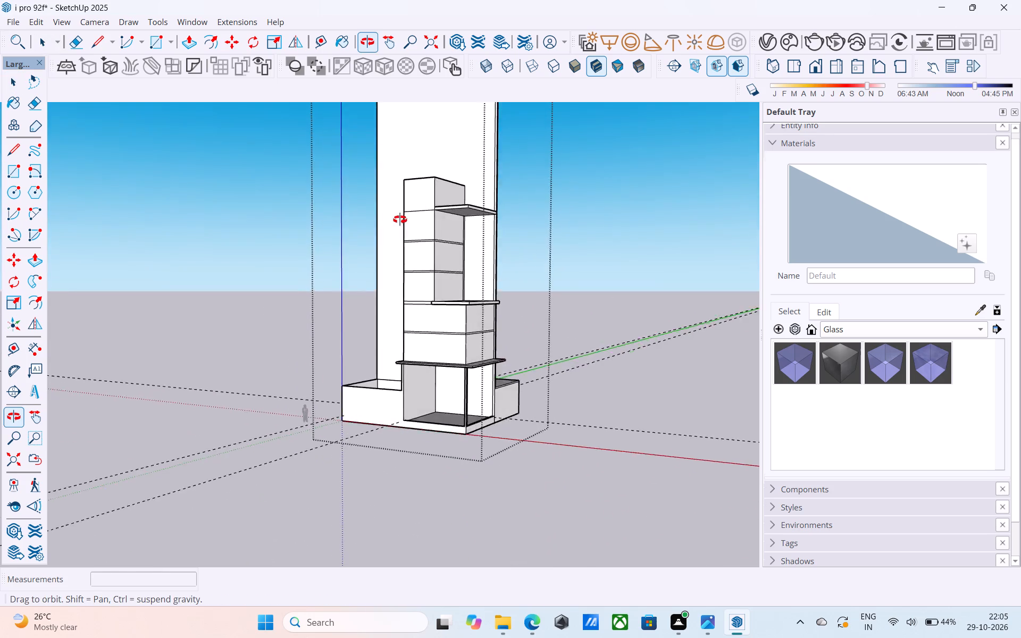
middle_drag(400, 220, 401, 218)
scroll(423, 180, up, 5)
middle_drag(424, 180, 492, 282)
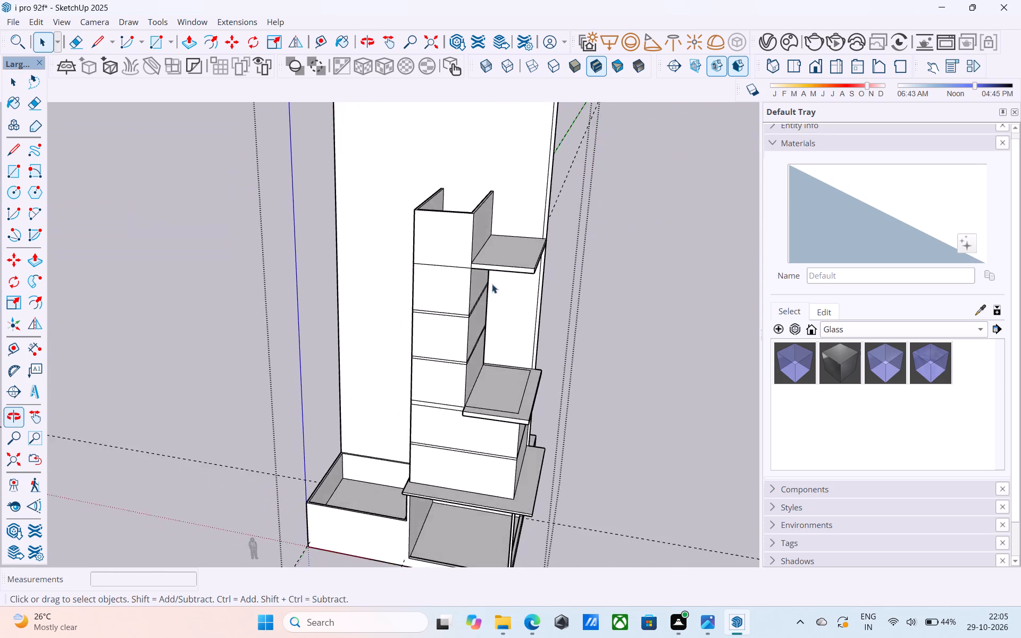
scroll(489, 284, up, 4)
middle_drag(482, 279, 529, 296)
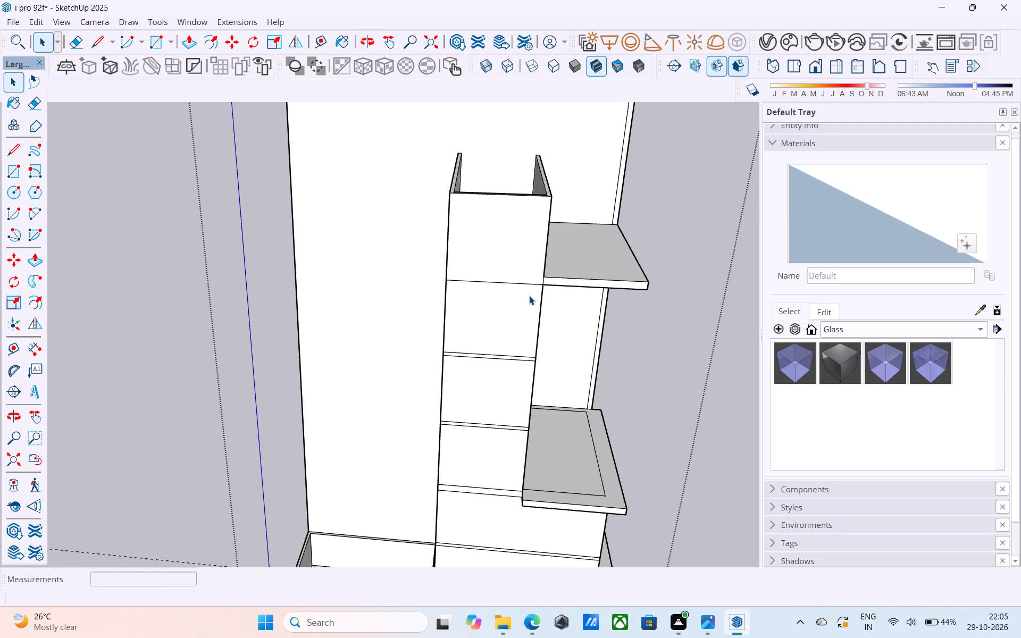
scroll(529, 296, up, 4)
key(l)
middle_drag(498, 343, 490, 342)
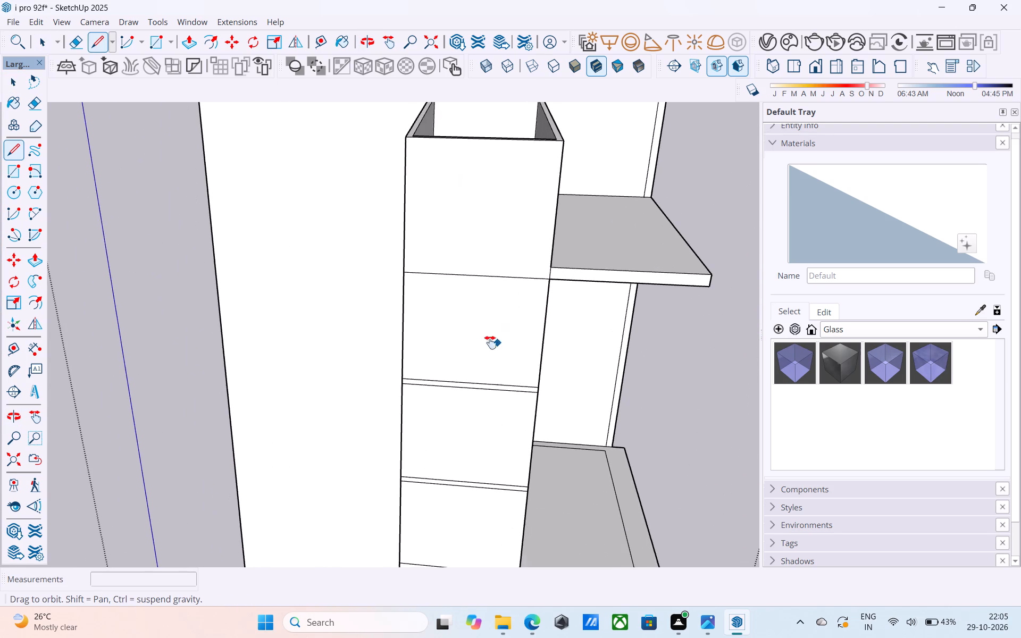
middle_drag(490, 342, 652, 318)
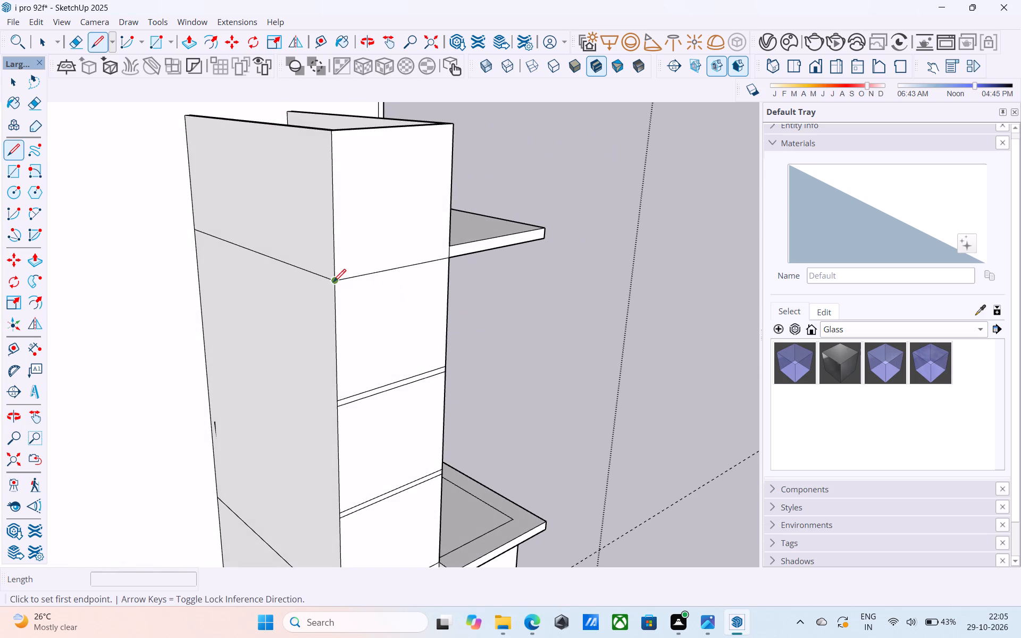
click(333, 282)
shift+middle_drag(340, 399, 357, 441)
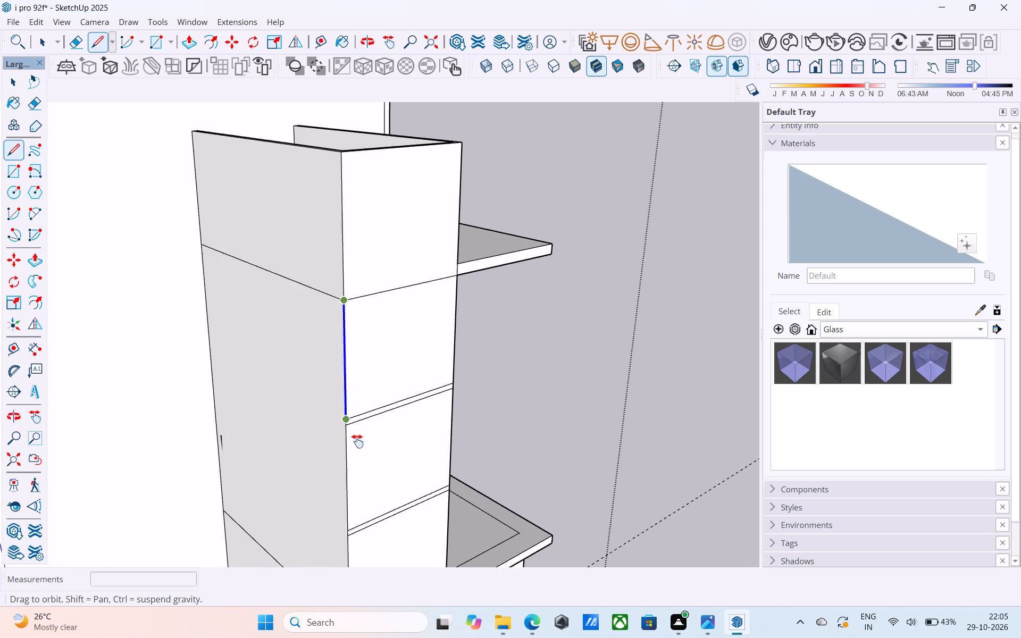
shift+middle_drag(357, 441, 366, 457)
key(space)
Copy the two floor edges below the top storey, on the front and side faces, 6" up.
scroll(370, 343, up, 6)
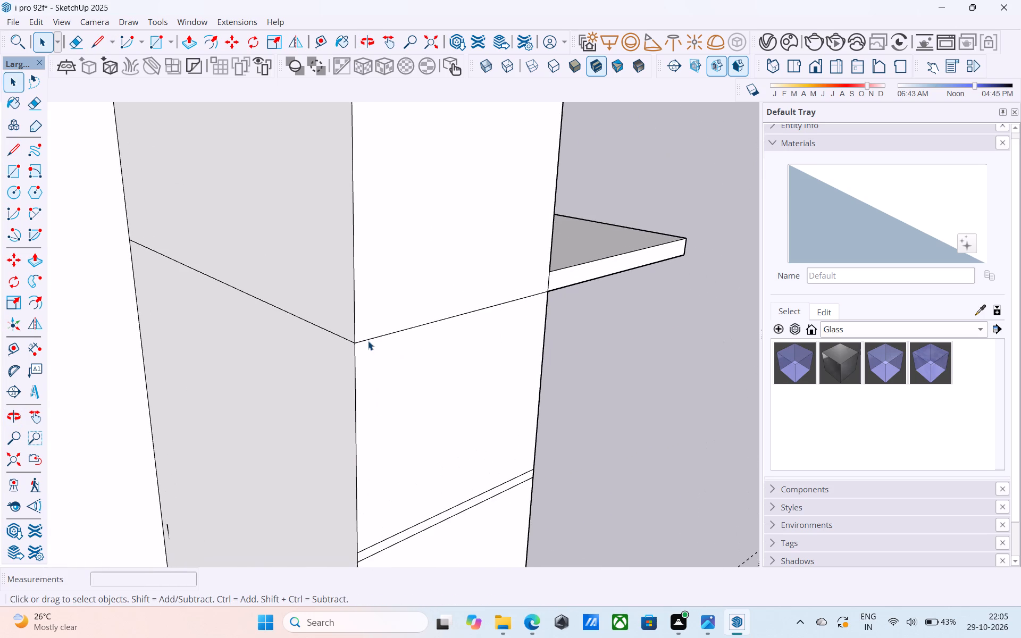
click(367, 339)
shift+click(363, 341)
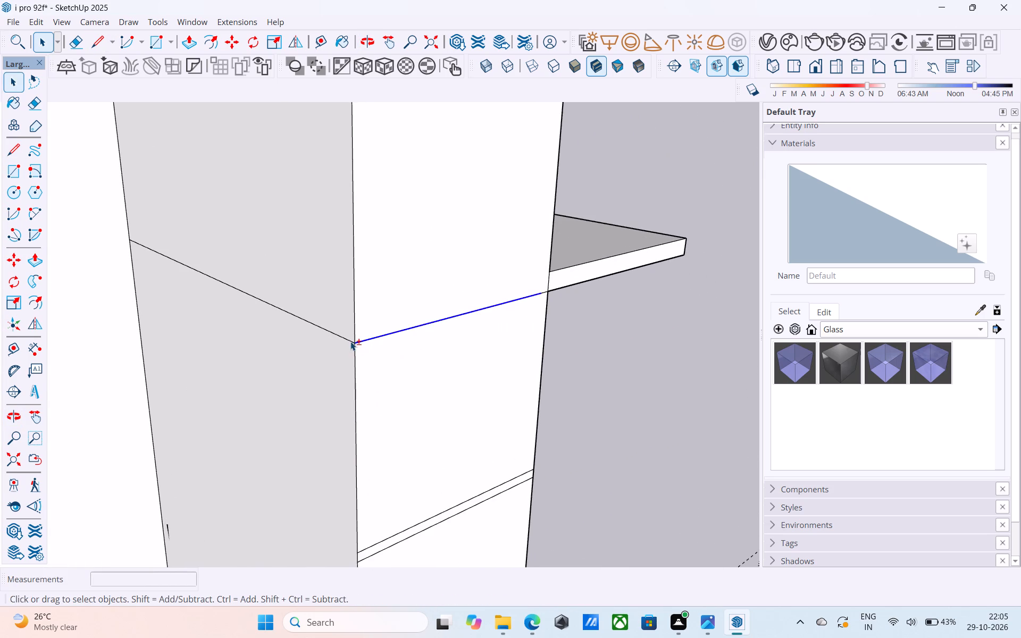
shift+click(350, 341)
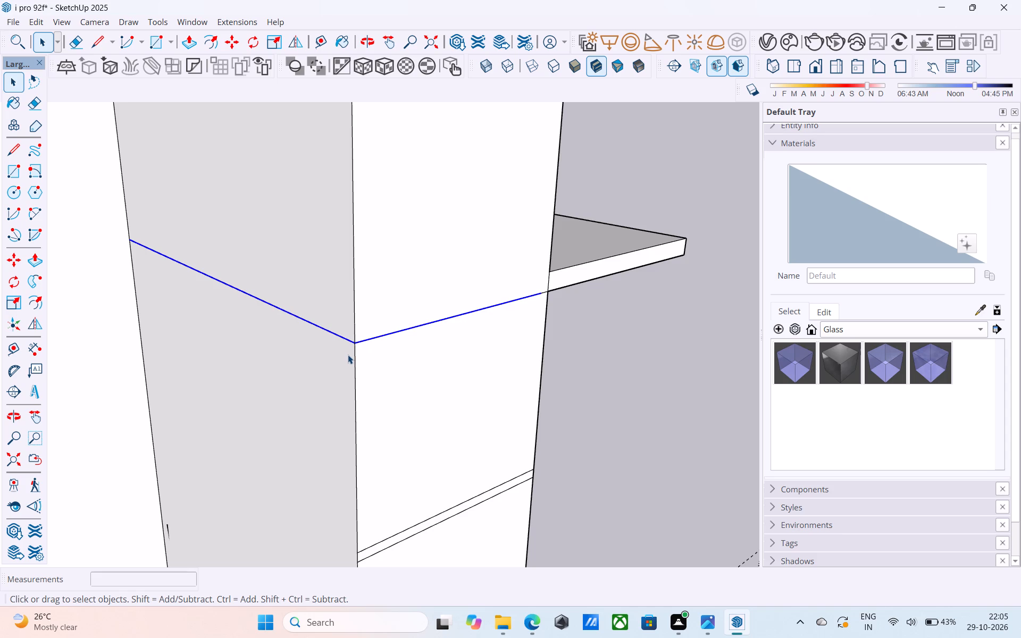
key(m)
click(358, 347)
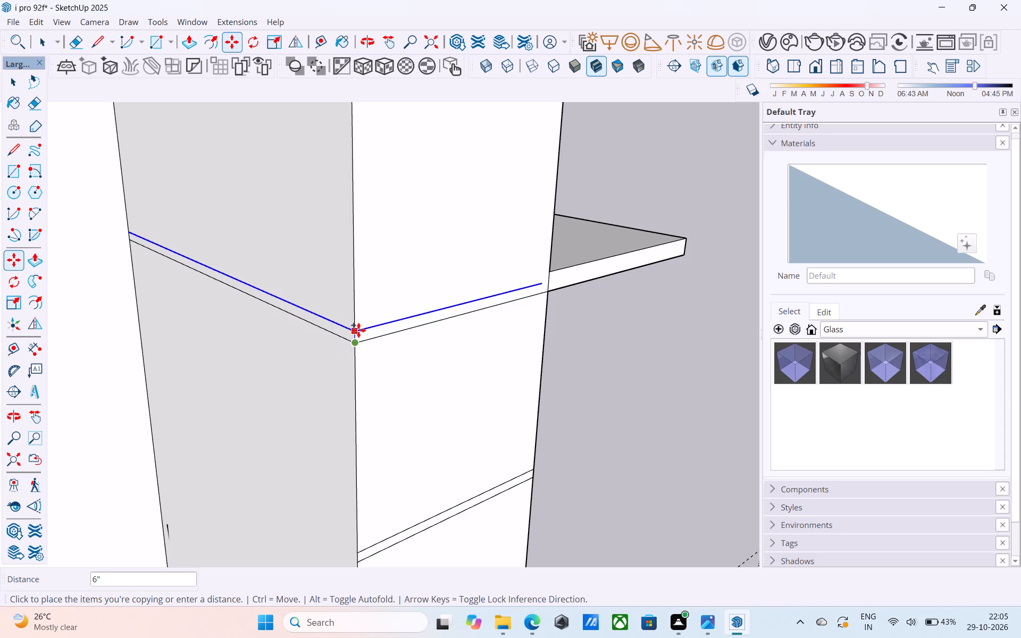
click(358, 330)
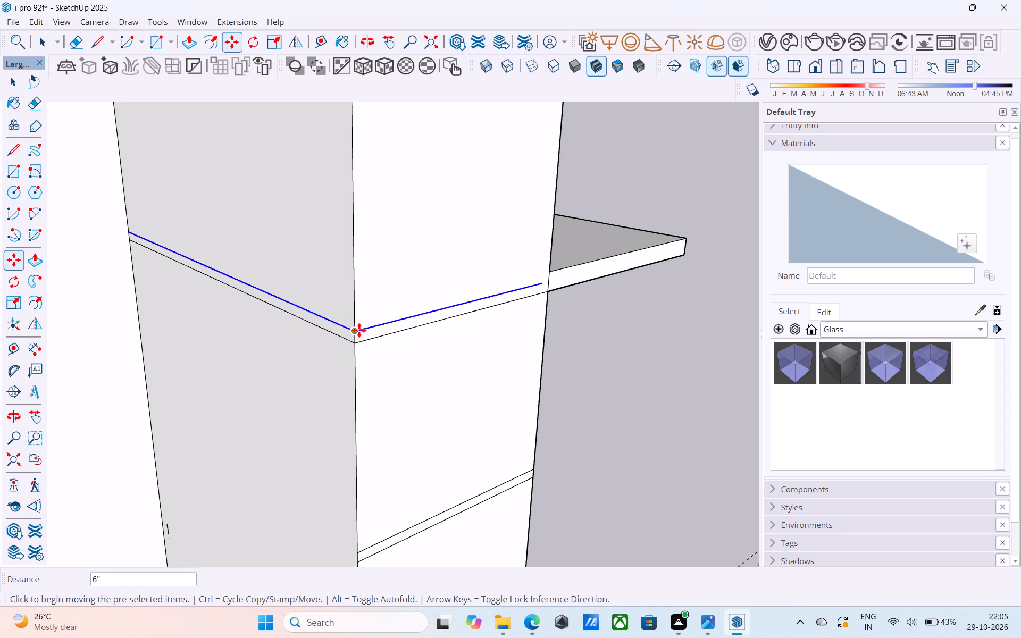
scroll(361, 332, down, 11)
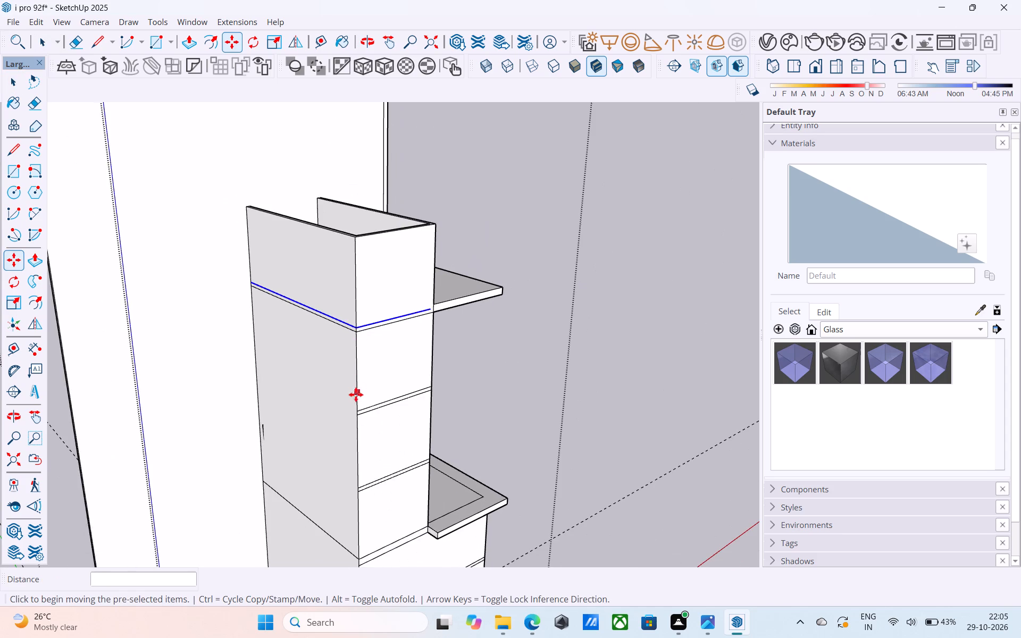
Draw two parallel 24' 6" lines across the blank side face, continuing the front face's first floor band below the top one.
middle_drag(363, 363, 371, 342)
scroll(358, 419, up, 5)
key(l)
scroll(358, 419, up, 5)
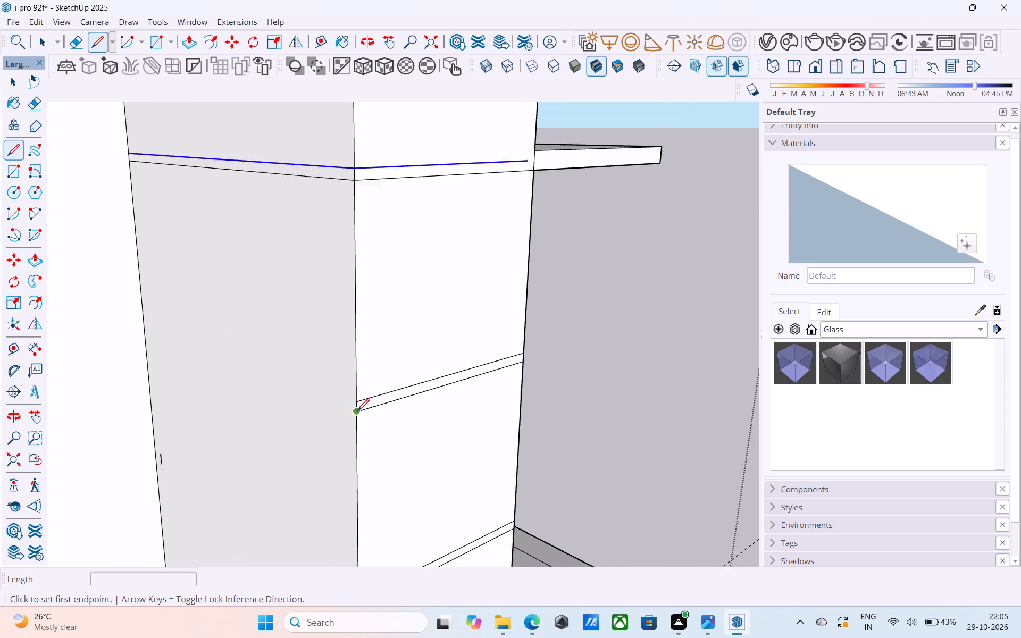
click(356, 405)
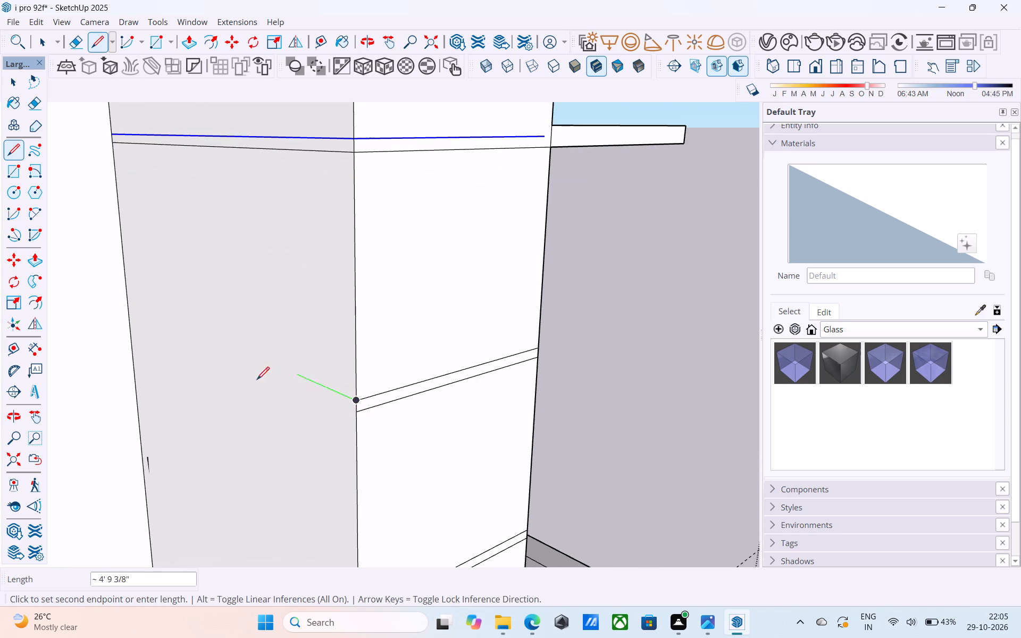
click(124, 296)
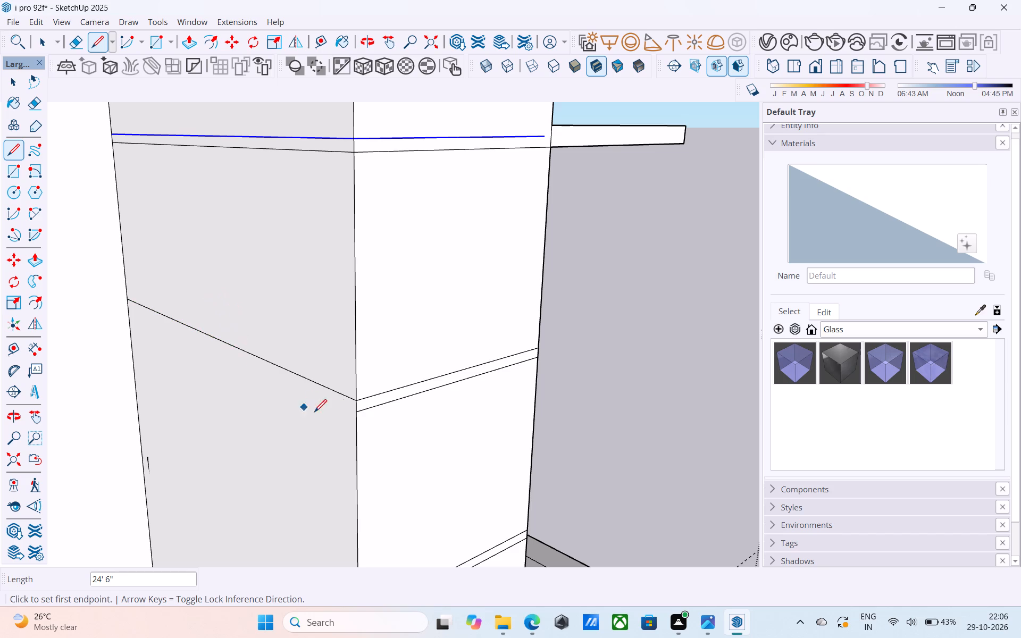
click(354, 412)
click(123, 309)
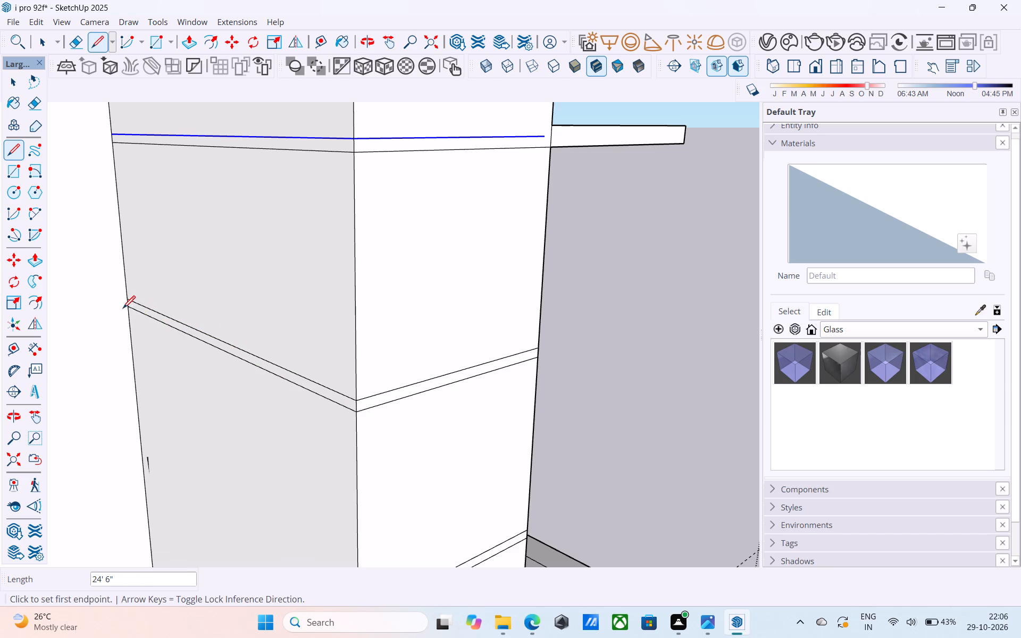
Continue the next lower front floor band across the side face with two parallel 24' 6" lines.
scroll(224, 225, down, 5)
scroll(311, 459, up, 2)
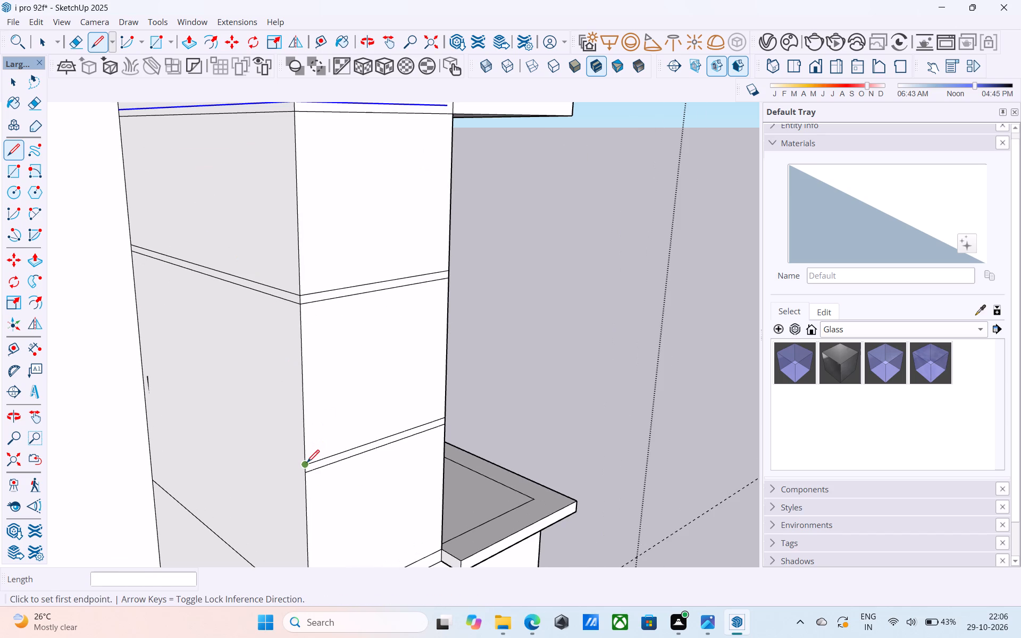
click(302, 466)
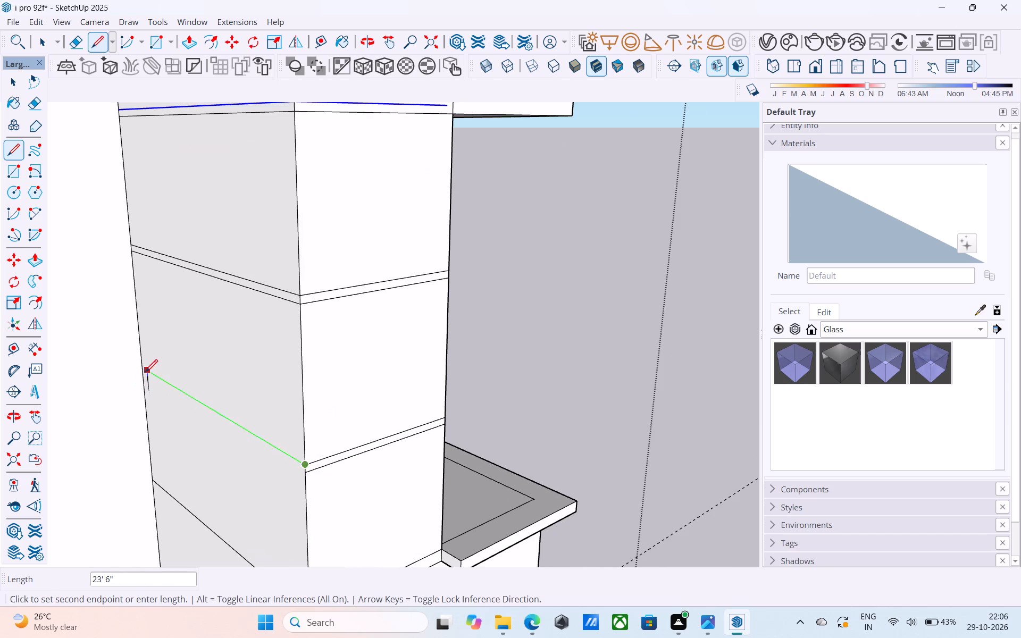
click(139, 365)
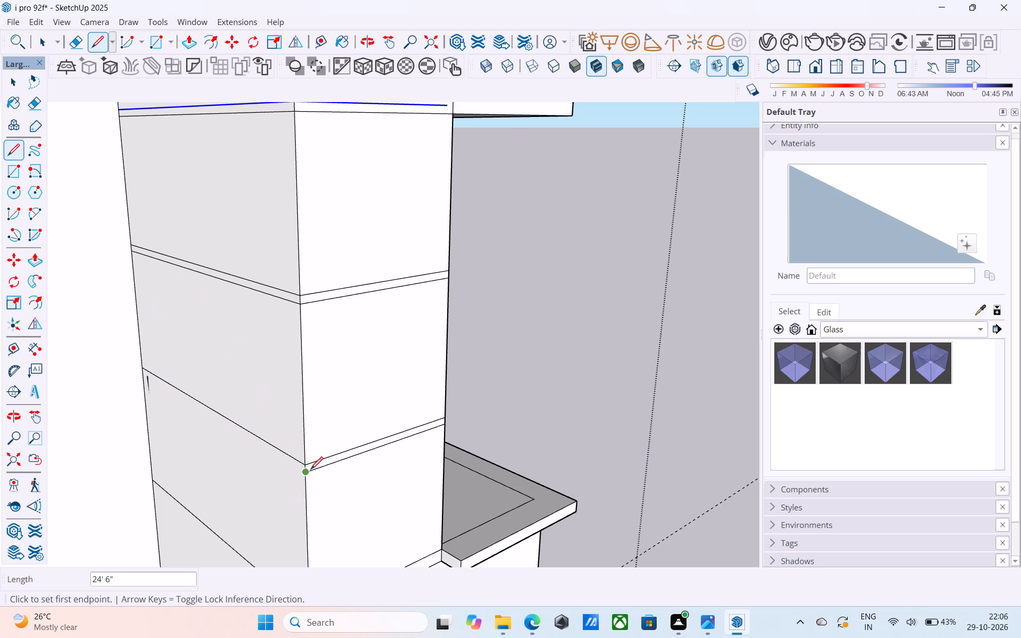
click(311, 471)
click(140, 377)
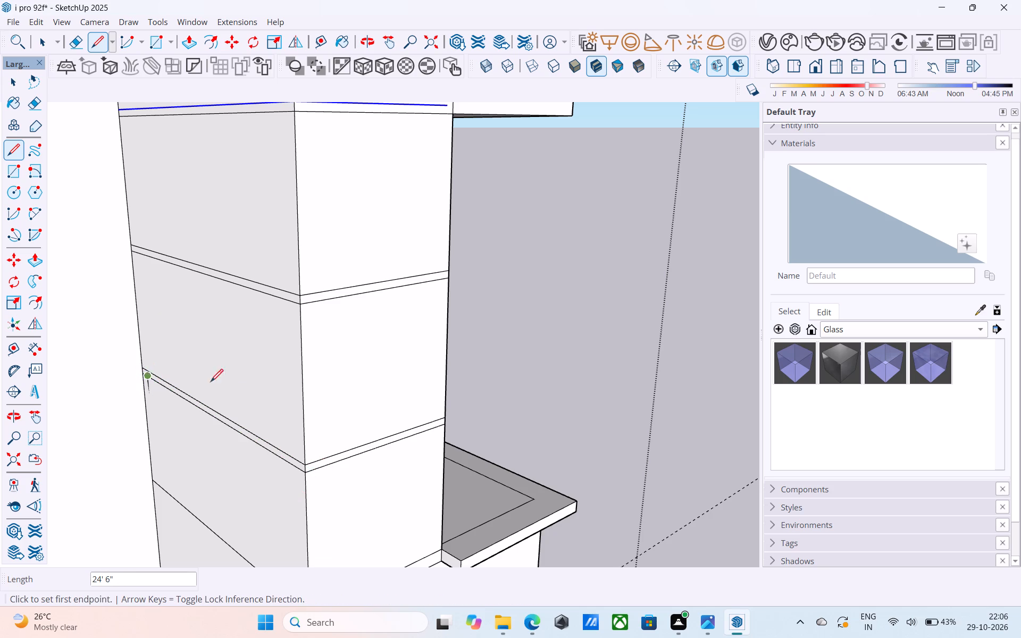
Examine the banded storeys, overhanging slabs and tall wall from several sides.
scroll(240, 384, down, 5)
key(space)
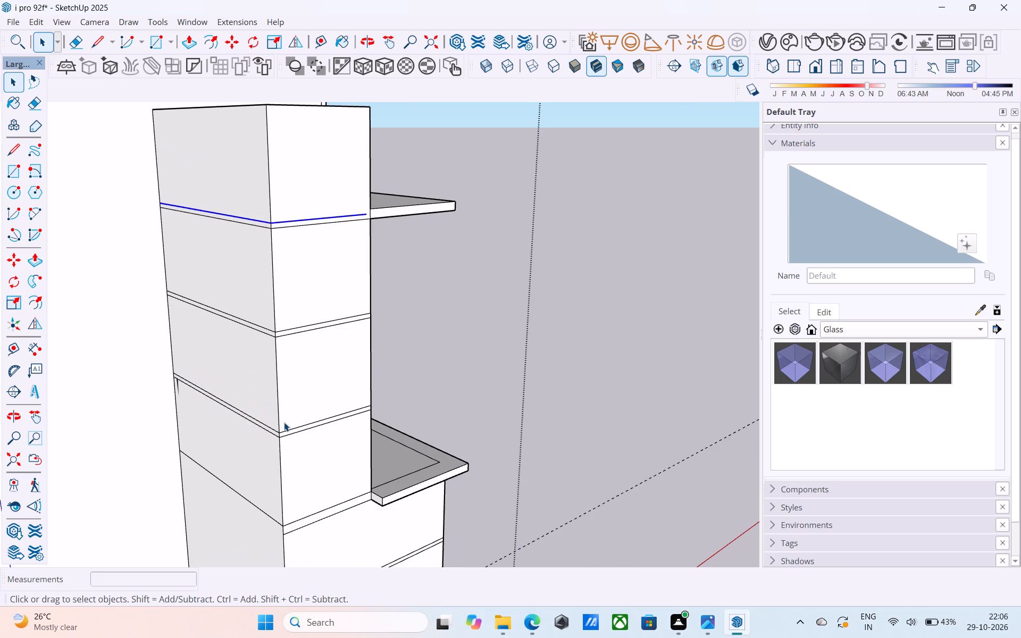
scroll(284, 422, down, 4)
middle_drag(284, 422, 283, 371)
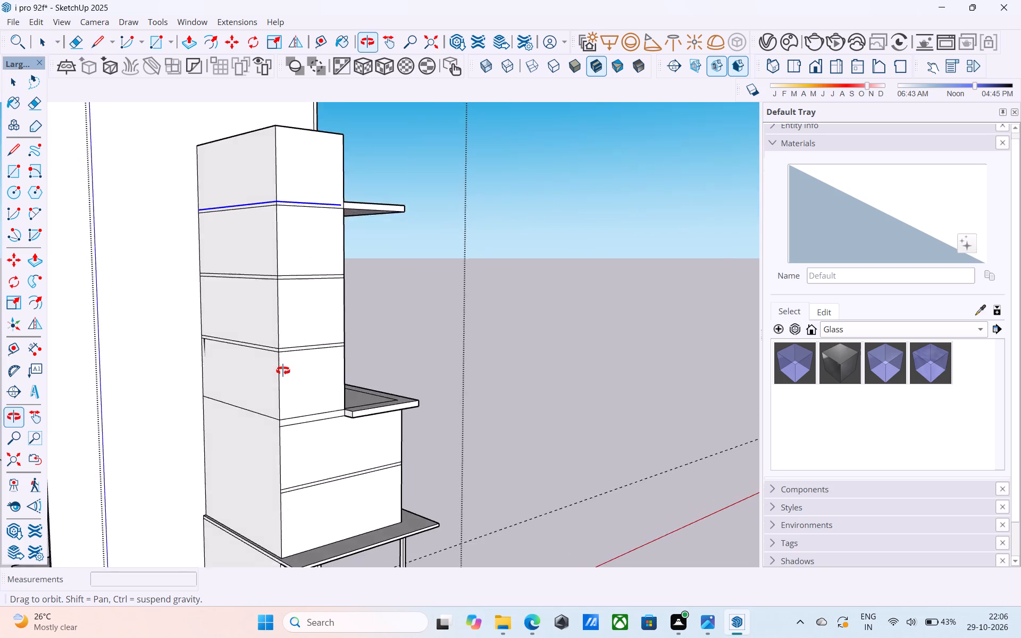
middle_drag(283, 371, 284, 381)
scroll(287, 383, down, 8)
middle_drag(333, 431, 186, 430)
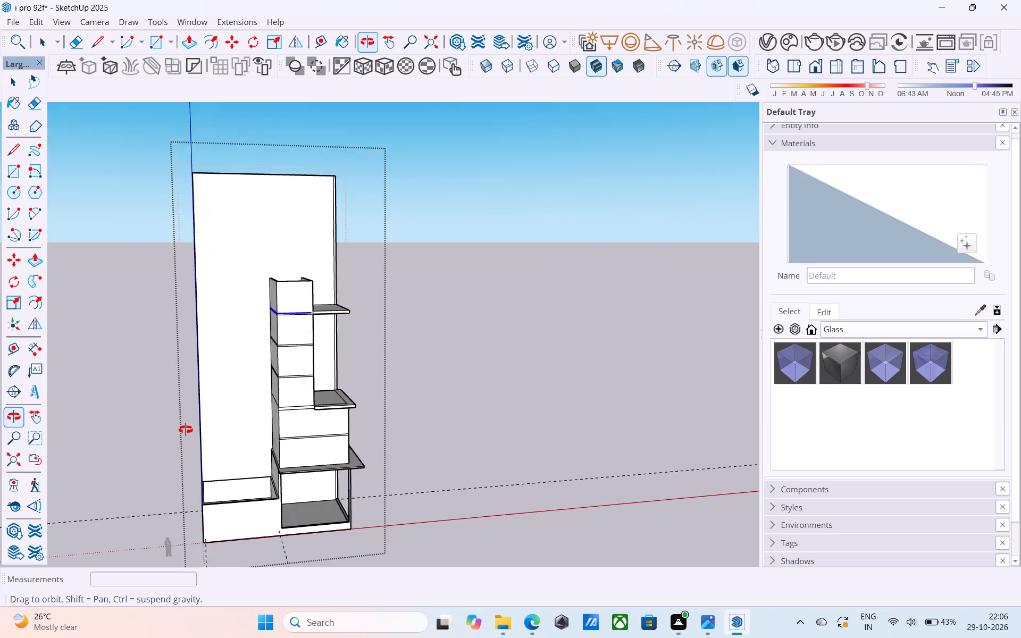
middle_drag(186, 430, 181, 430)
middle_drag(363, 464, 121, 423)
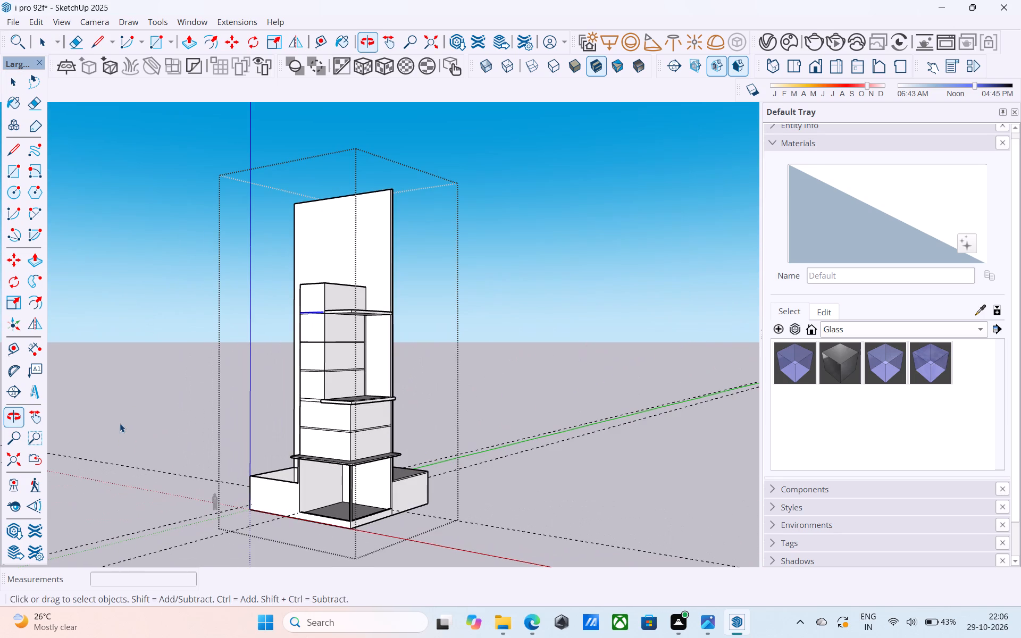
scroll(200, 413, up, 4)
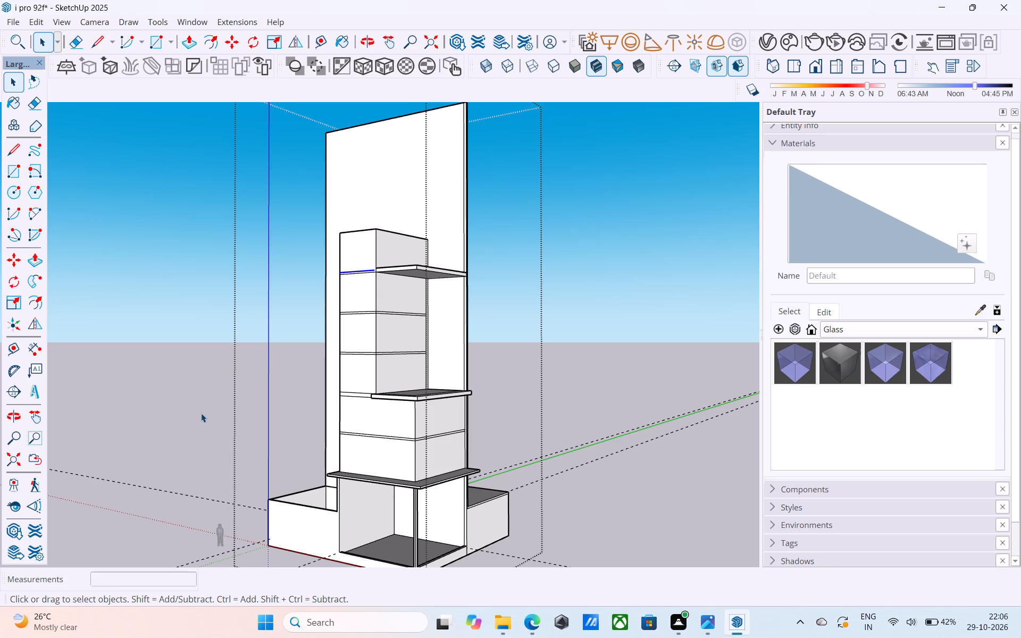
scroll(222, 414, down, 2)
middle_drag(223, 417, 214, 416)
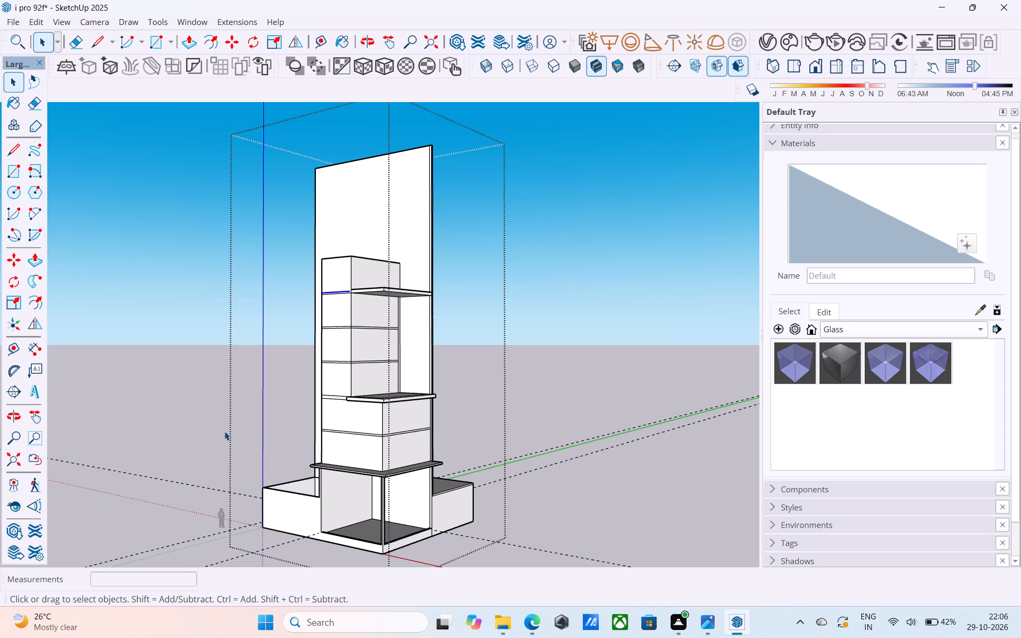
scroll(235, 400, down, 6)
middle_drag(235, 400, 264, 442)
scroll(394, 333, up, 8)
middle_drag(273, 365, 295, 365)
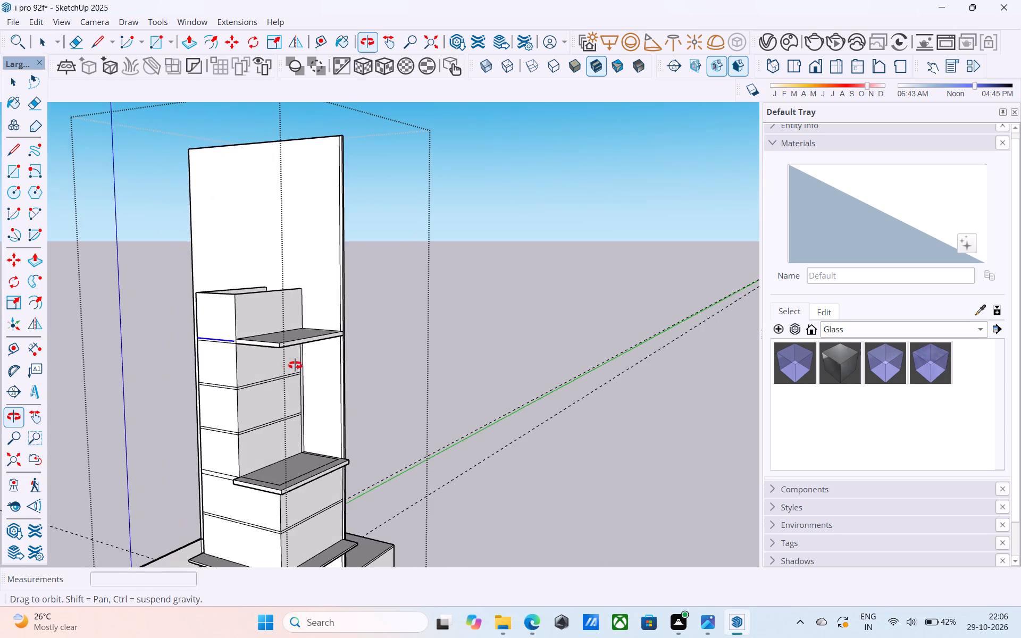
middle_drag(295, 365, 302, 360)
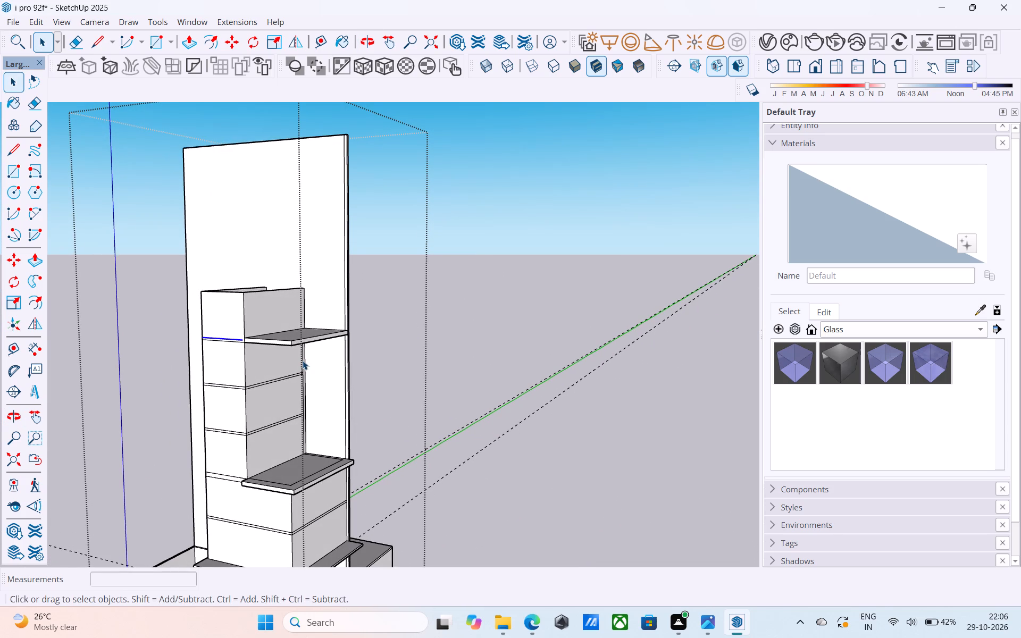
middle_drag(303, 364, 308, 359)
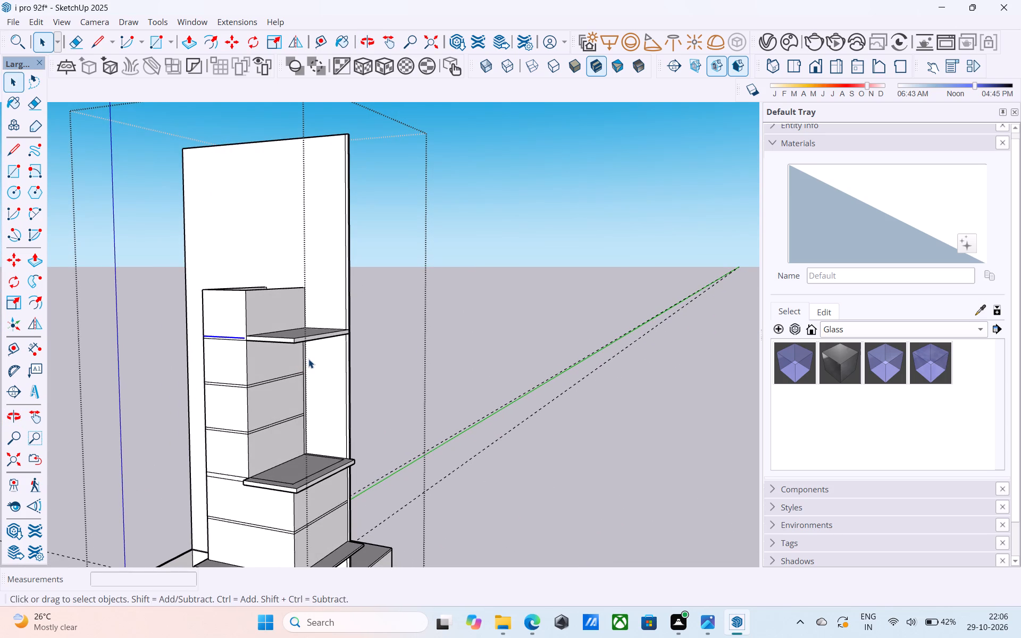
Erase the copied upper floor-band edge from the front face of the top storey.
middle_drag(306, 350, 467, 477)
shift+middle_drag(482, 464, 475, 490)
scroll(469, 482, up, 4)
shift+middle_drag(456, 475, 452, 459)
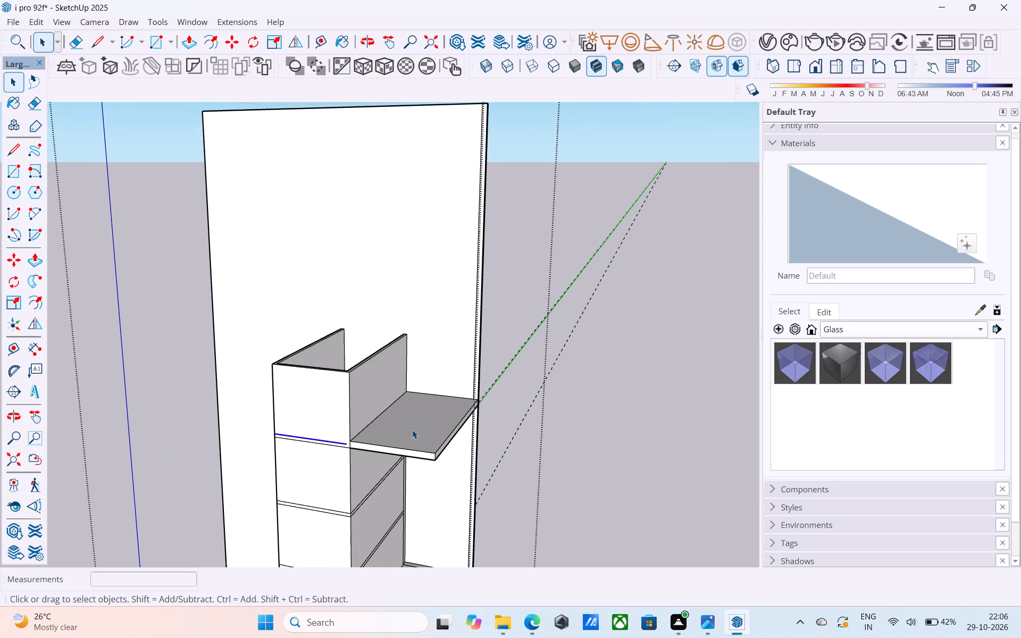
middle_drag(412, 430, 401, 430)
scroll(350, 446, up, 14)
key(e)
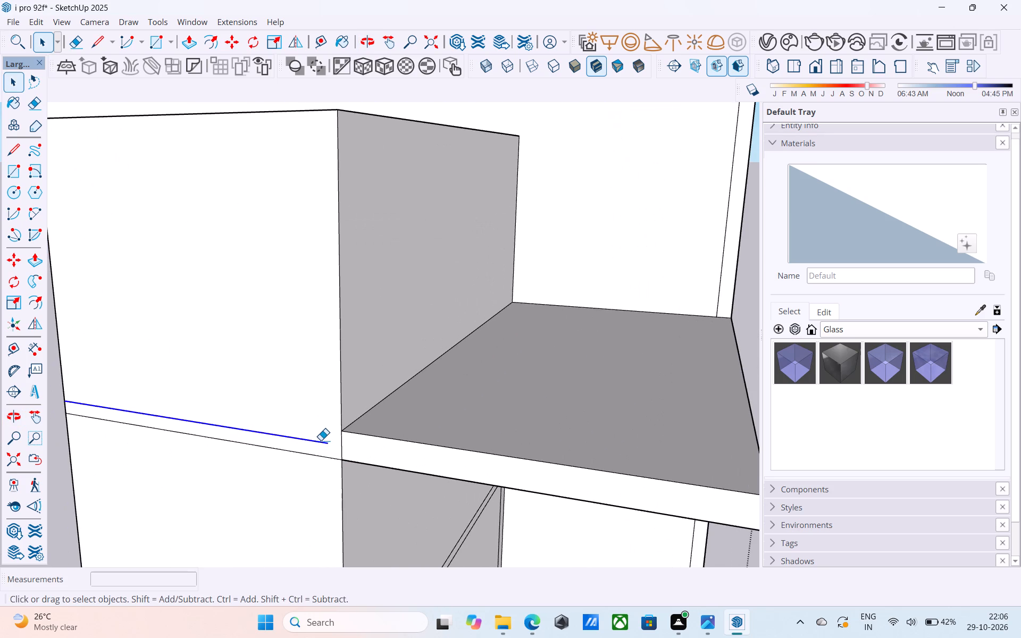
drag(321, 440, 316, 440)
key(space)
Draw a short line across the top storey's wall top at the inner front corner, separating the terrace-side wall from the front wall.
scroll(316, 440, down, 9)
middle_drag(315, 438, 294, 454)
middle_drag(368, 428, 353, 442)
middle_drag(352, 444, 363, 503)
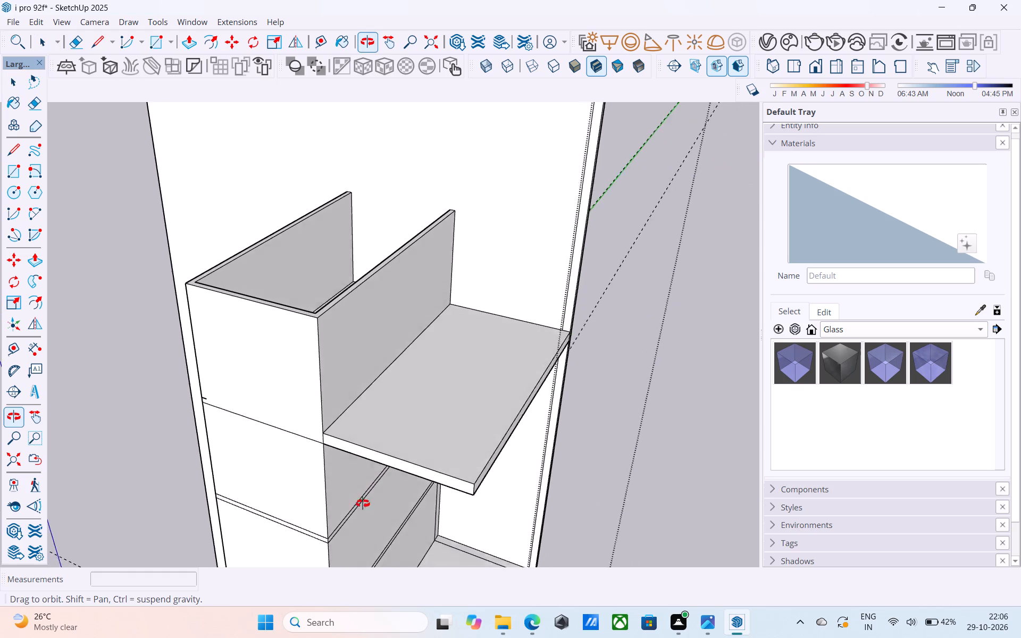
middle_drag(363, 503, 366, 524)
scroll(321, 300, up, 6)
key(l)
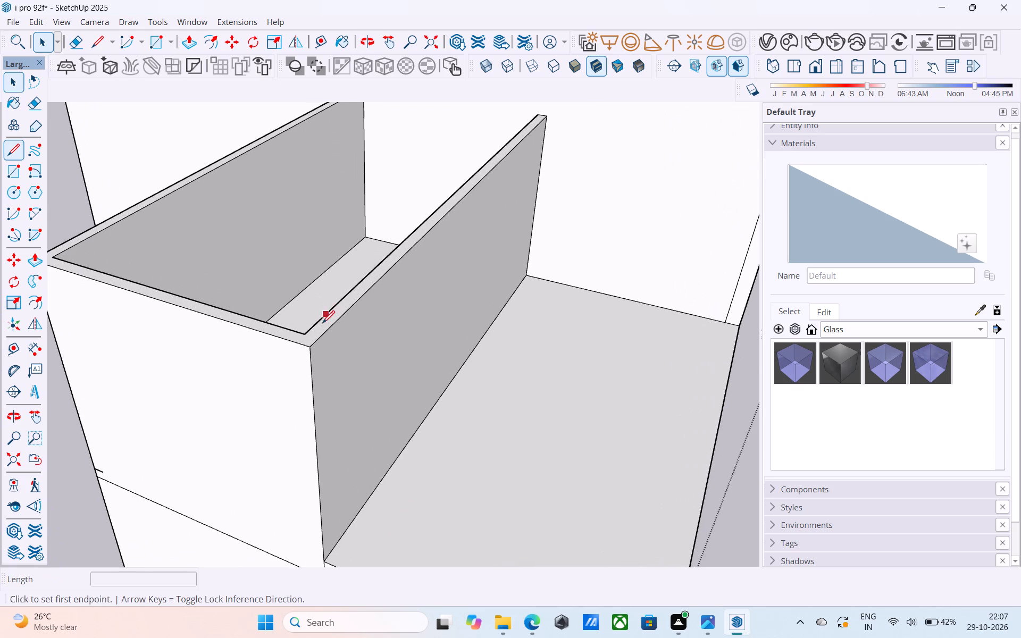
scroll(320, 329, up, 3)
click(303, 335)
click(319, 346)
key(space)
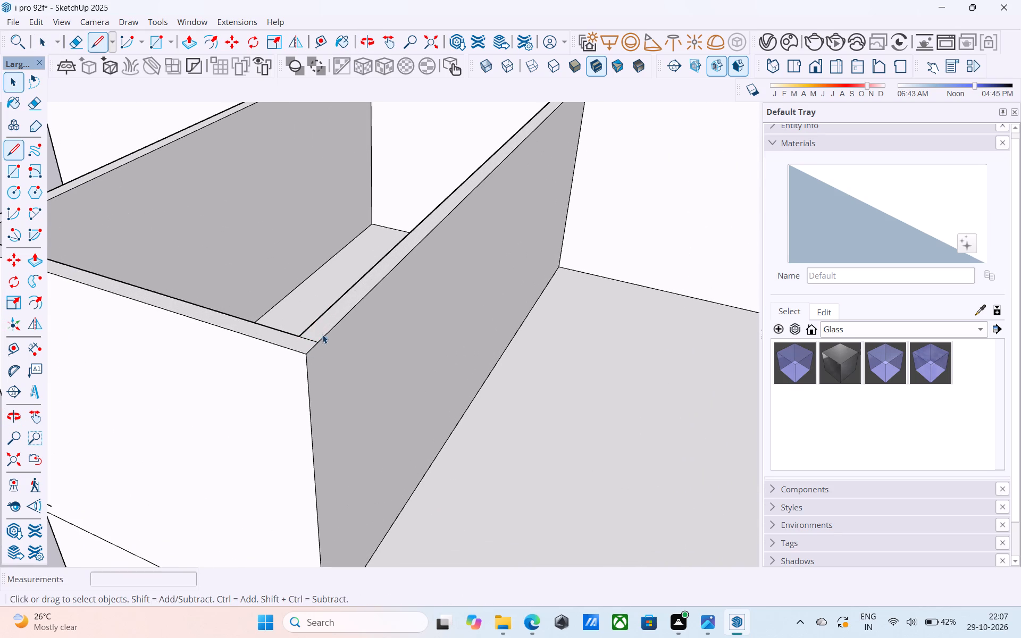
Push the terrace-side wall of the top storey down to slab level and erase its leftover edge.
click(326, 322)
key(p)
click(342, 301)
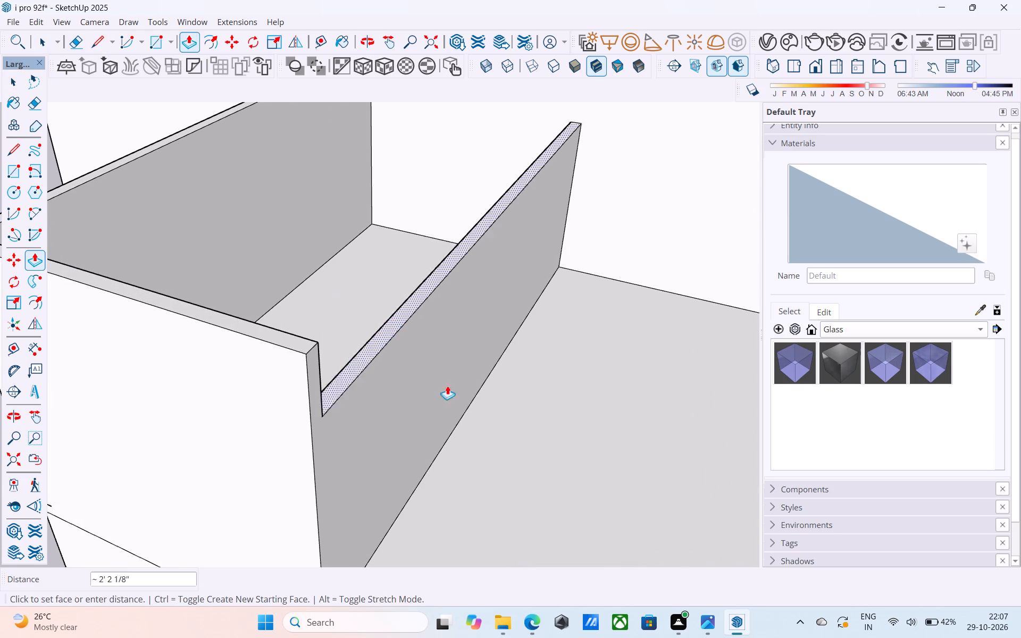
click(516, 440)
key(e)
drag(497, 426, 428, 383)
Draw a line along the terrace slab from the remaining wall's inner end corner to the slab's outer edge, marking a wall-thickness strip.
scroll(375, 310, down, 9)
middle_drag(413, 382, 234, 362)
key(space)
scroll(448, 423, up, 3)
middle_drag(442, 423, 415, 412)
key(l)
scroll(387, 414, up, 6)
click(275, 362)
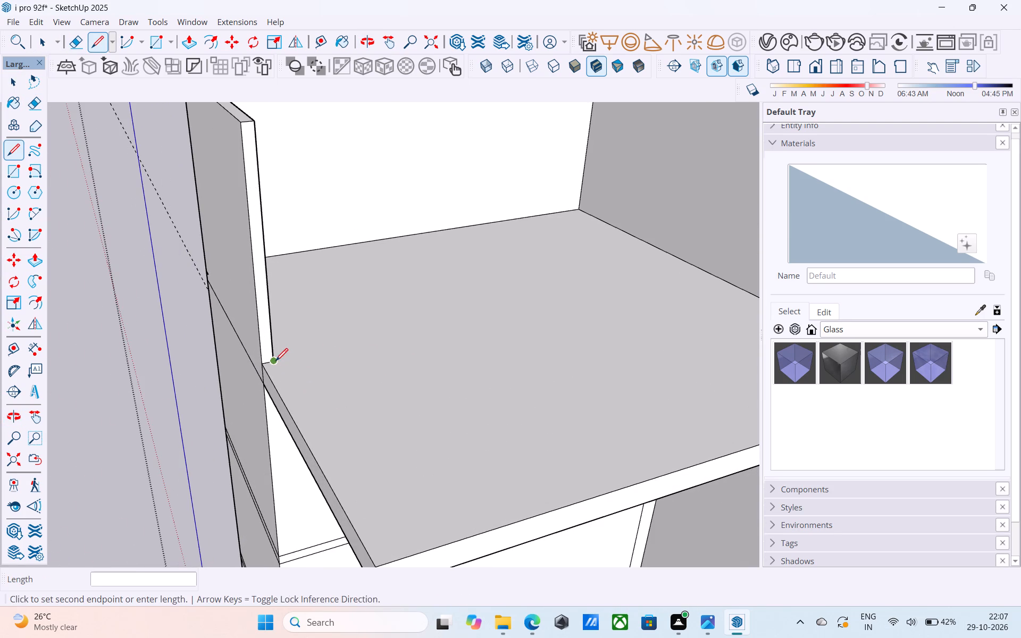
click(391, 562)
Copy the terrace slab's outer edge inward to the strip line's end and trim the excess, forming an L-shaped border.
key(space)
click(396, 560)
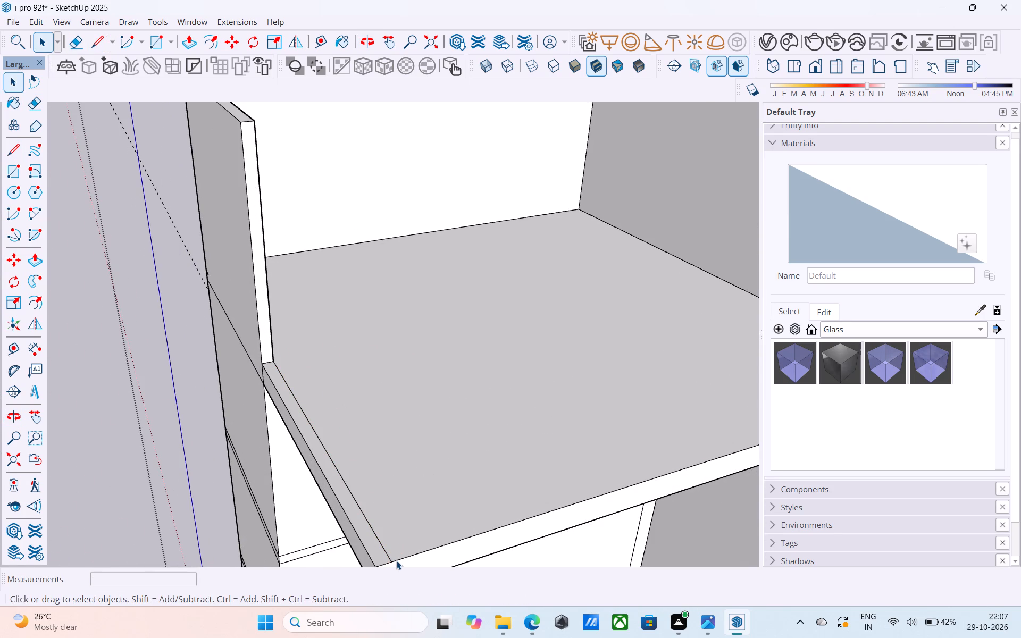
key(m)
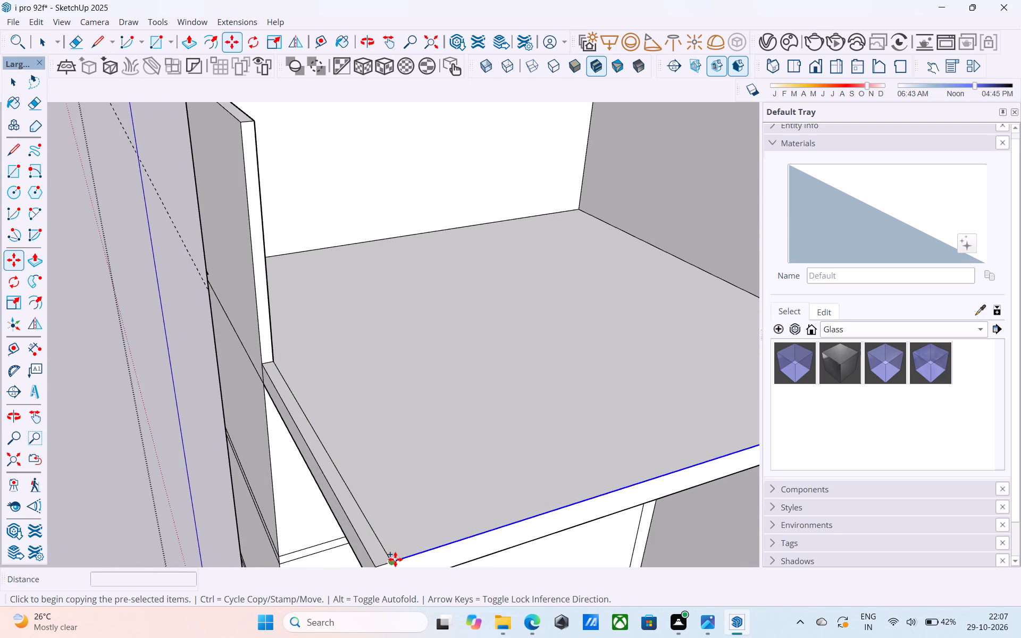
click(395, 559)
click(389, 552)
key(e)
scroll(398, 555, up, 5)
drag(390, 556, 388, 556)
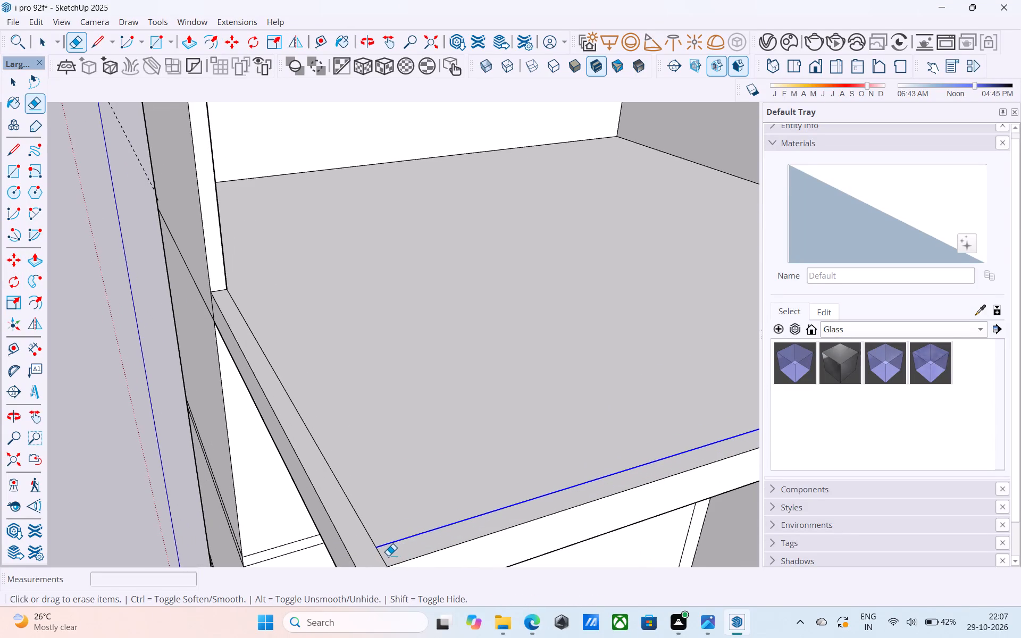
drag(388, 556, 380, 559)
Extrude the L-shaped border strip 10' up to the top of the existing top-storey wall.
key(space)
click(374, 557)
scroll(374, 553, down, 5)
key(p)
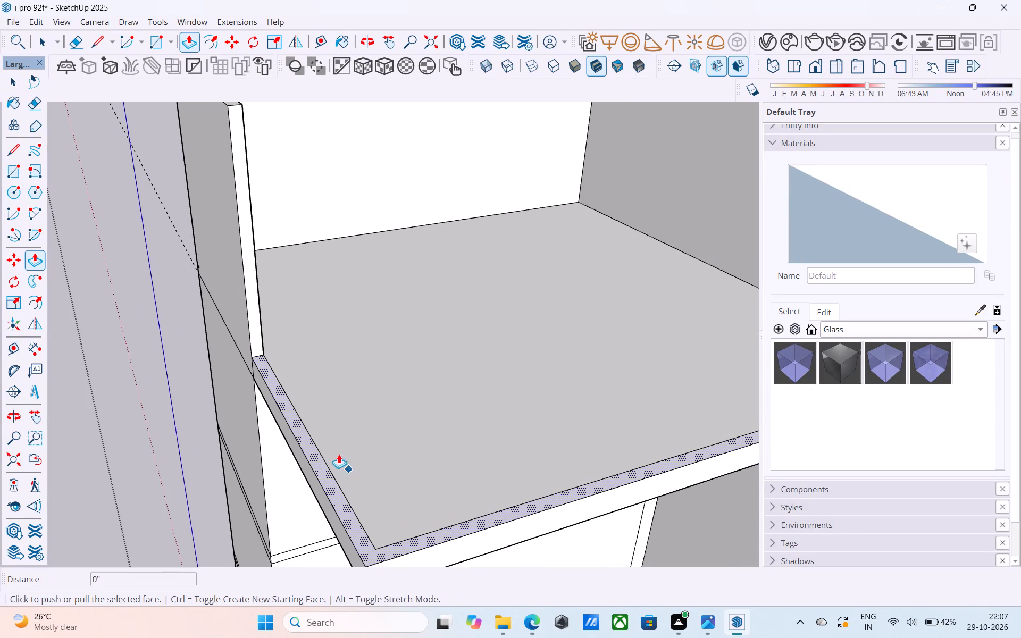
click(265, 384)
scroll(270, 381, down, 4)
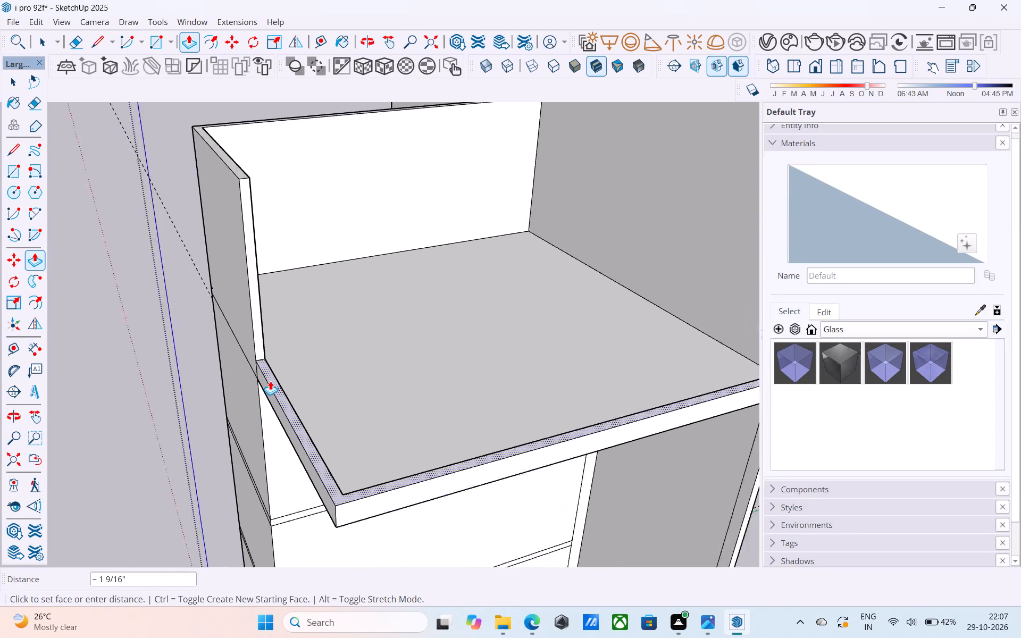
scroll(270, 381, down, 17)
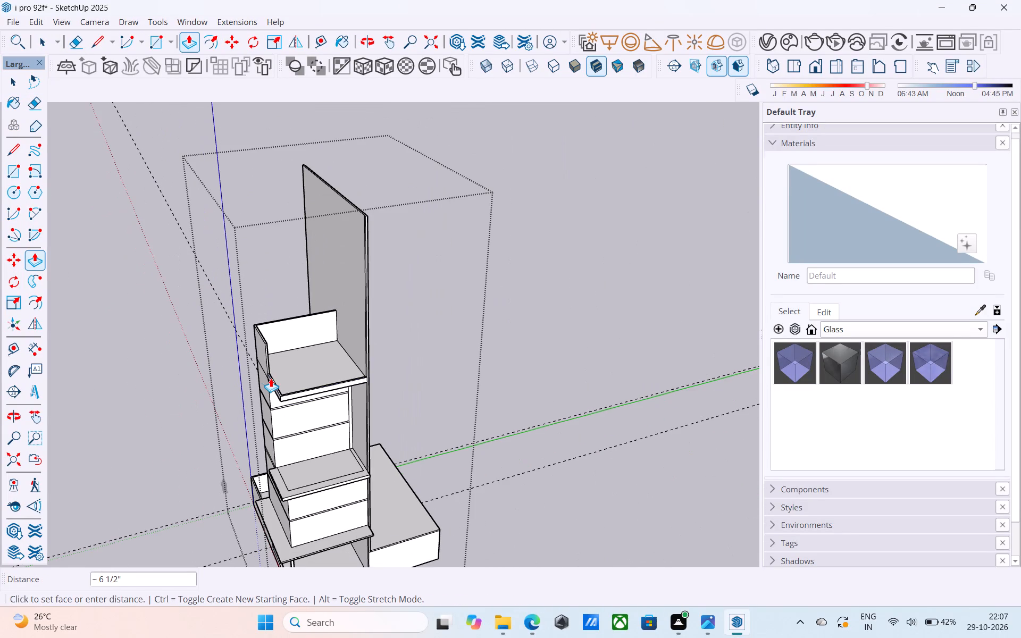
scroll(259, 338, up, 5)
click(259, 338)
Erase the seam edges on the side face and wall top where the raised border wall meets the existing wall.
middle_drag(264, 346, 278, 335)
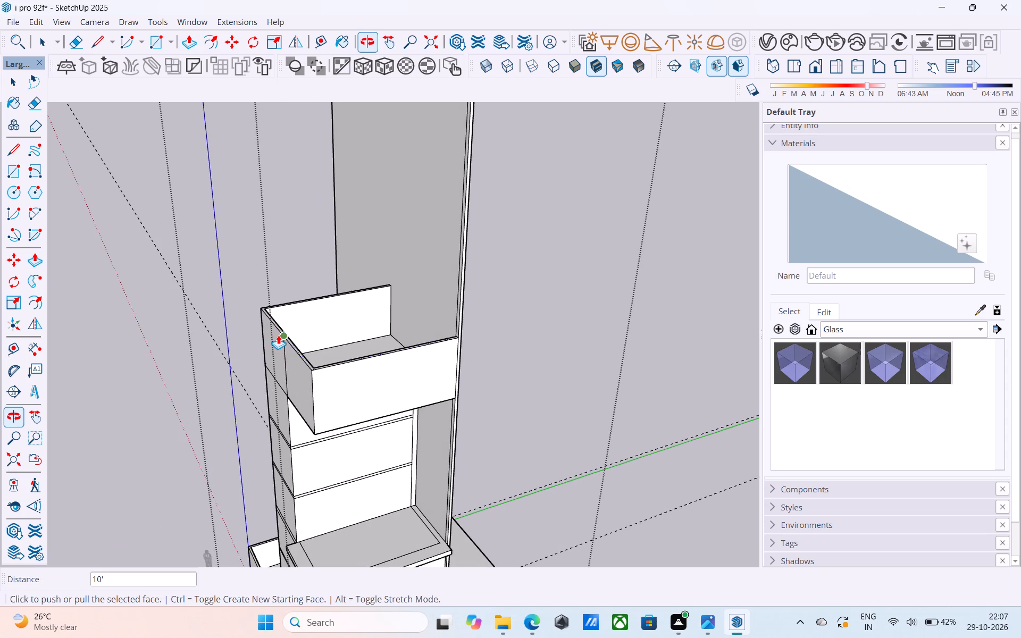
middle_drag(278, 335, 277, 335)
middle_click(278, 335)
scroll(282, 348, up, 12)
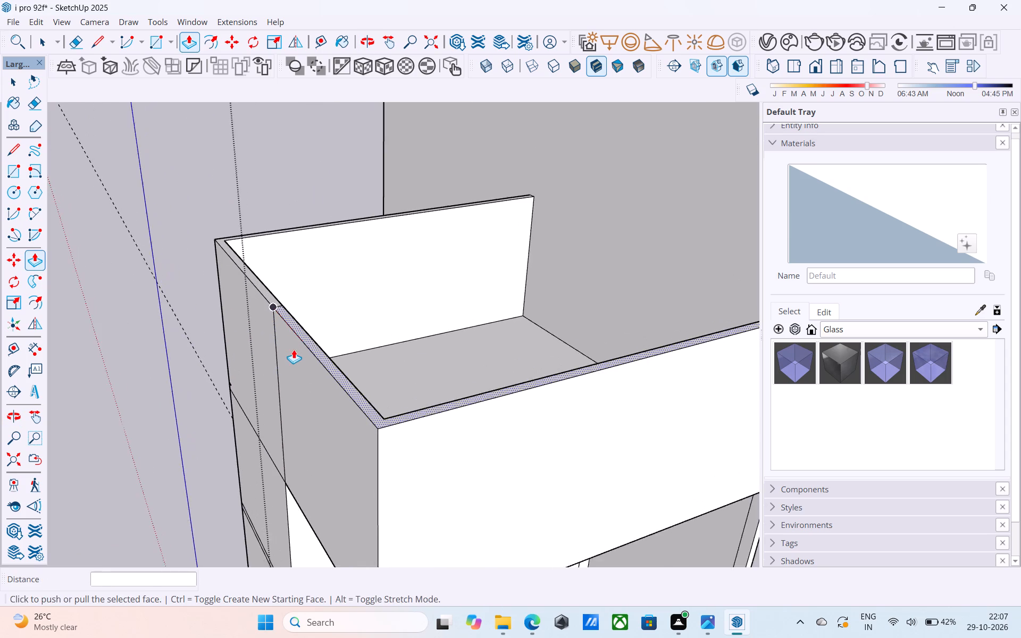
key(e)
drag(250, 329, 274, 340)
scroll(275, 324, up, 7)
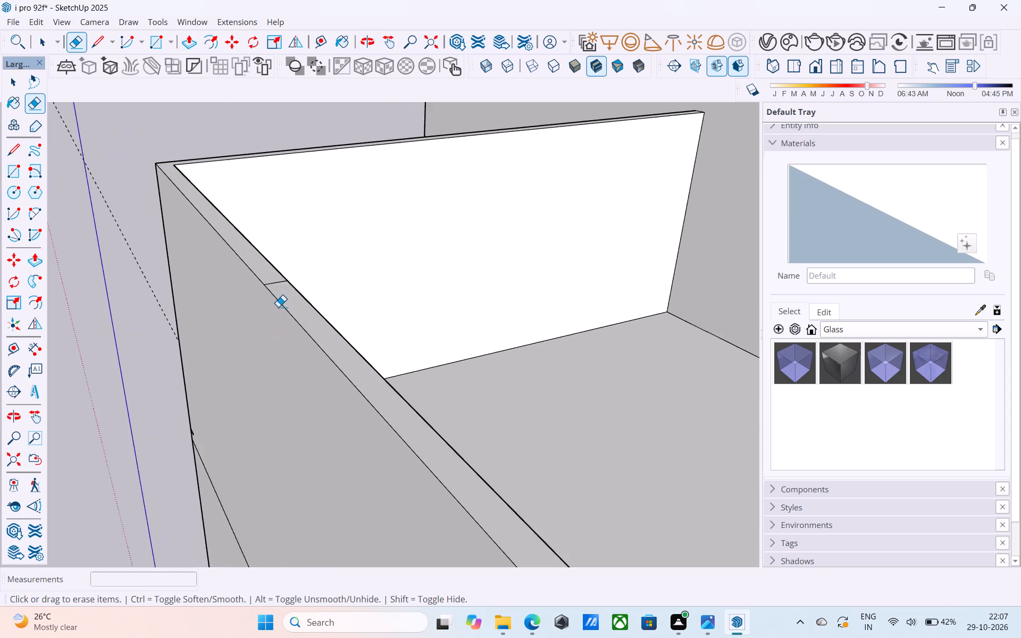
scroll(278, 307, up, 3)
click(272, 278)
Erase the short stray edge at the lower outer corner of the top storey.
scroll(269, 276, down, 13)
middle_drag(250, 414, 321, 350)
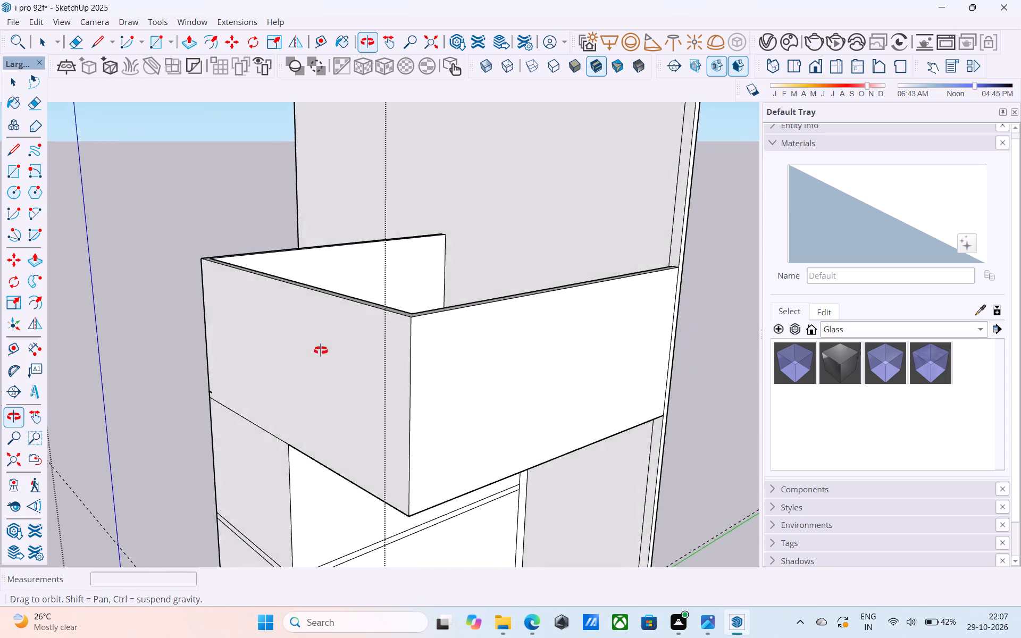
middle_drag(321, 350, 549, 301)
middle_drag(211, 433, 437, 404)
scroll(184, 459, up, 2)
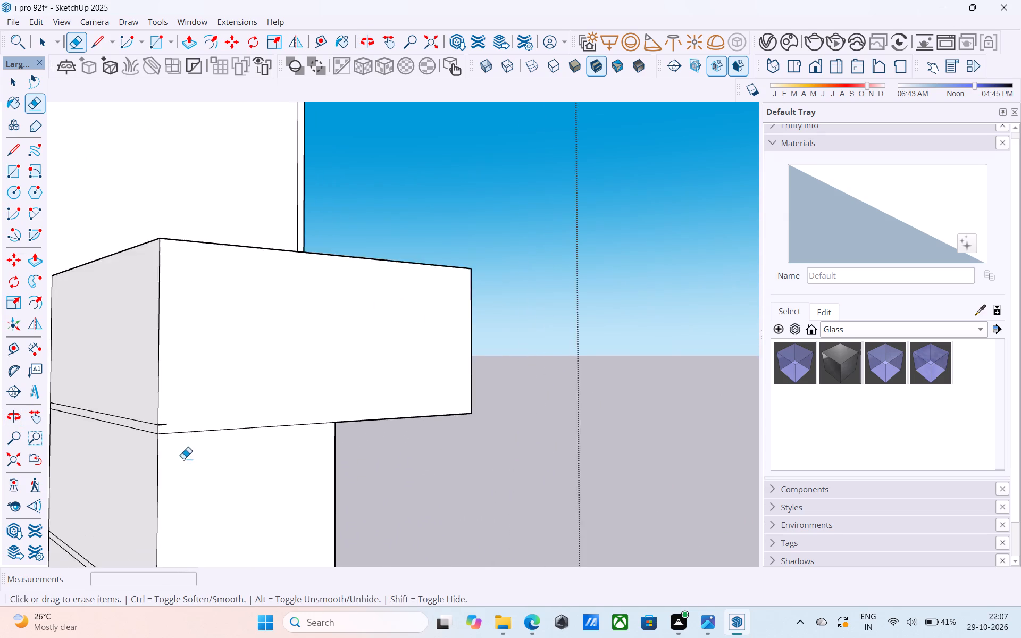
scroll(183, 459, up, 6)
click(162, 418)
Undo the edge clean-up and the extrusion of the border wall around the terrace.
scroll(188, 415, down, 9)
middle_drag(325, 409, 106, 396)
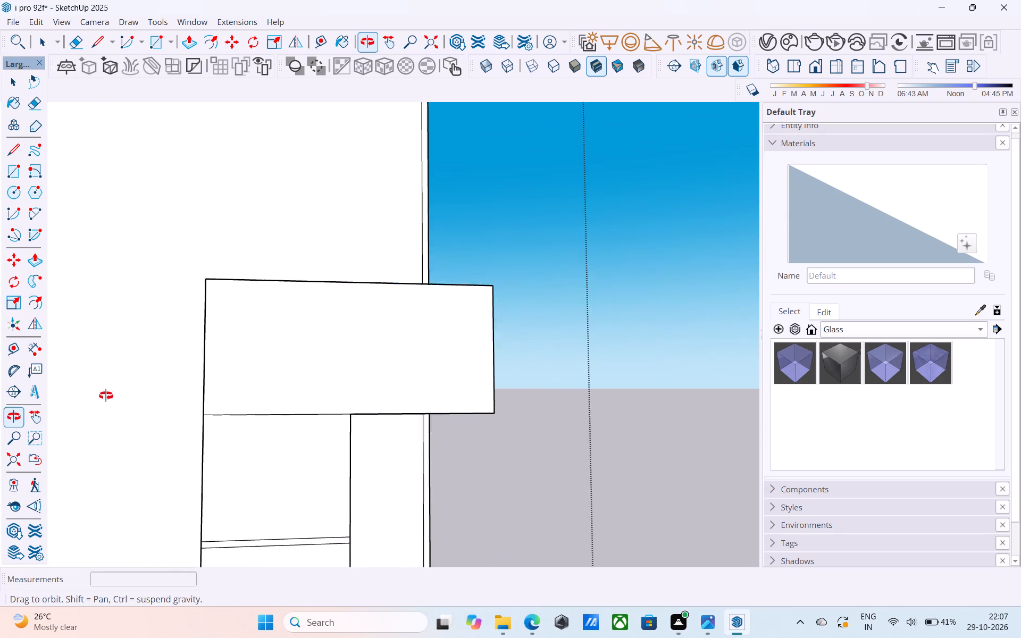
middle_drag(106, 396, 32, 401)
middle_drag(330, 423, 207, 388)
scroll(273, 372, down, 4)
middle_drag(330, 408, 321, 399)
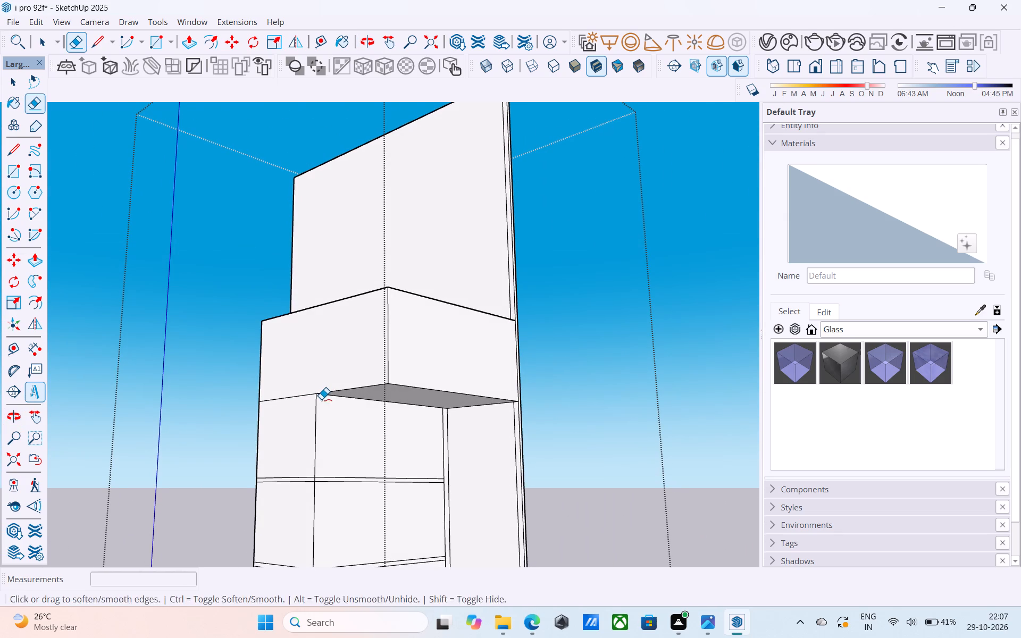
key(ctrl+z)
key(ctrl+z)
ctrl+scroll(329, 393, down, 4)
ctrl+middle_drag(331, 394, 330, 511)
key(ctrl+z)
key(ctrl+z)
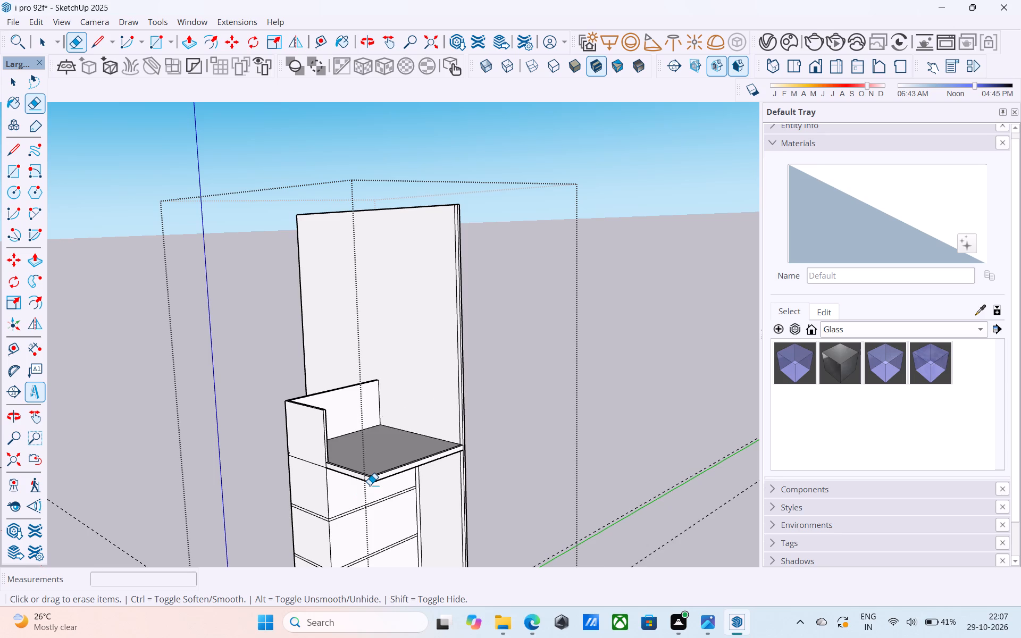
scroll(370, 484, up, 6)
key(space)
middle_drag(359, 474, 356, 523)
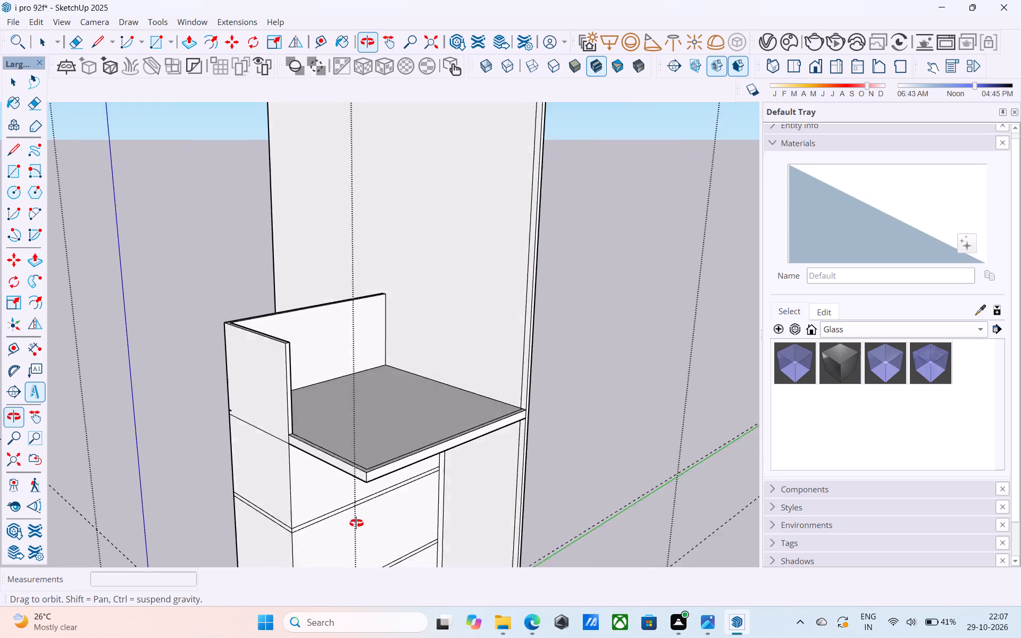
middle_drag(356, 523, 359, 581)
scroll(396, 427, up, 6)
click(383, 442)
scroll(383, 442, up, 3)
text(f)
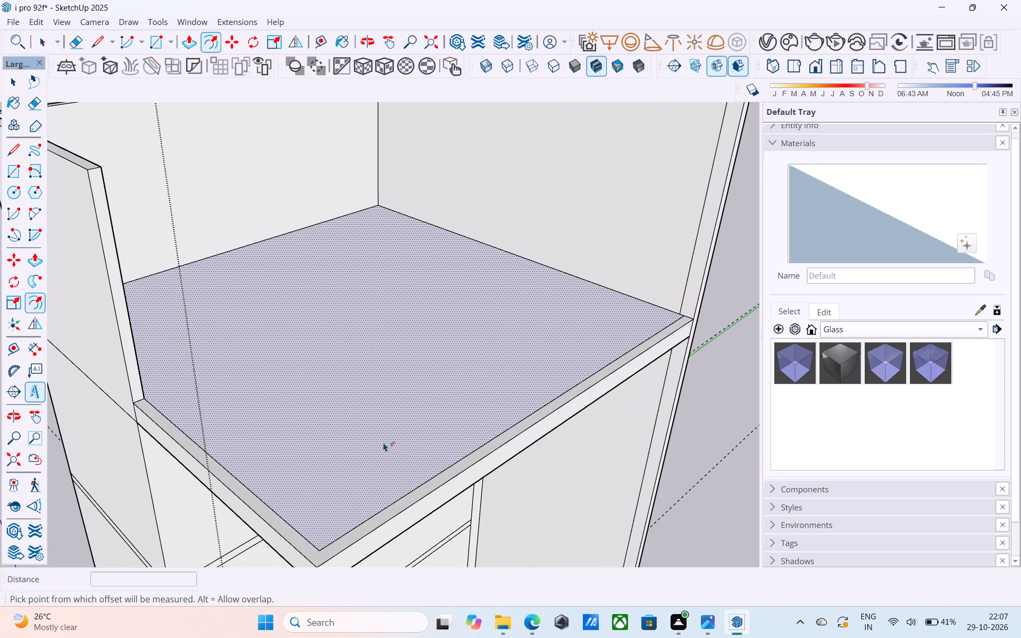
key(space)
Push the short wall's end face back to the rear corner in stages, starting with 6" and ending with about 10' 4 1/2".
scroll(383, 442, down, 7)
shift+middle_drag(383, 442, 545, 476)
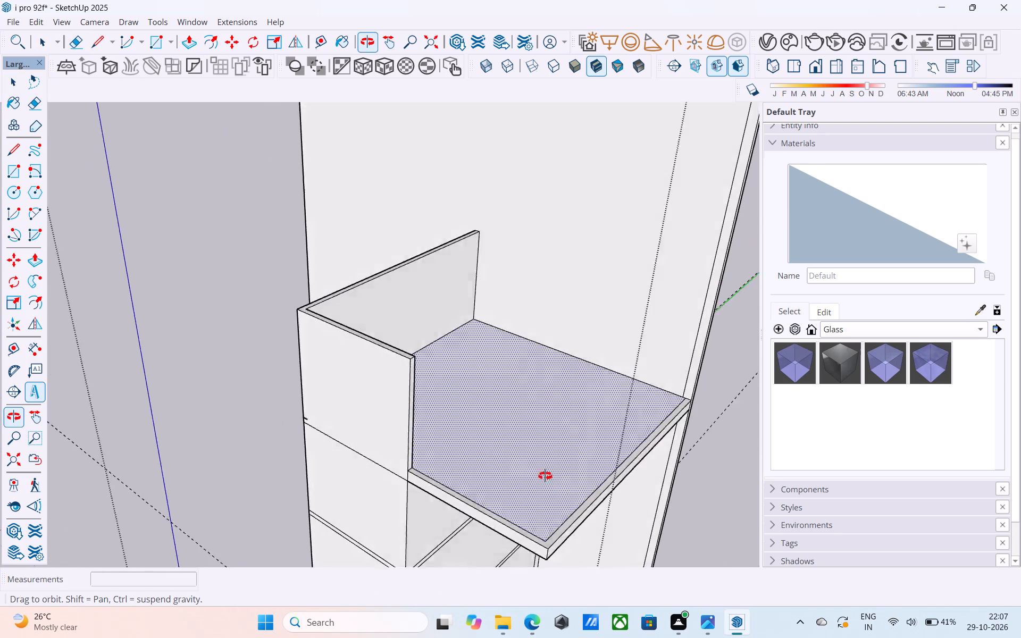
shift+middle_drag(545, 476, 395, 441)
scroll(395, 441, up, 9)
click(409, 425)
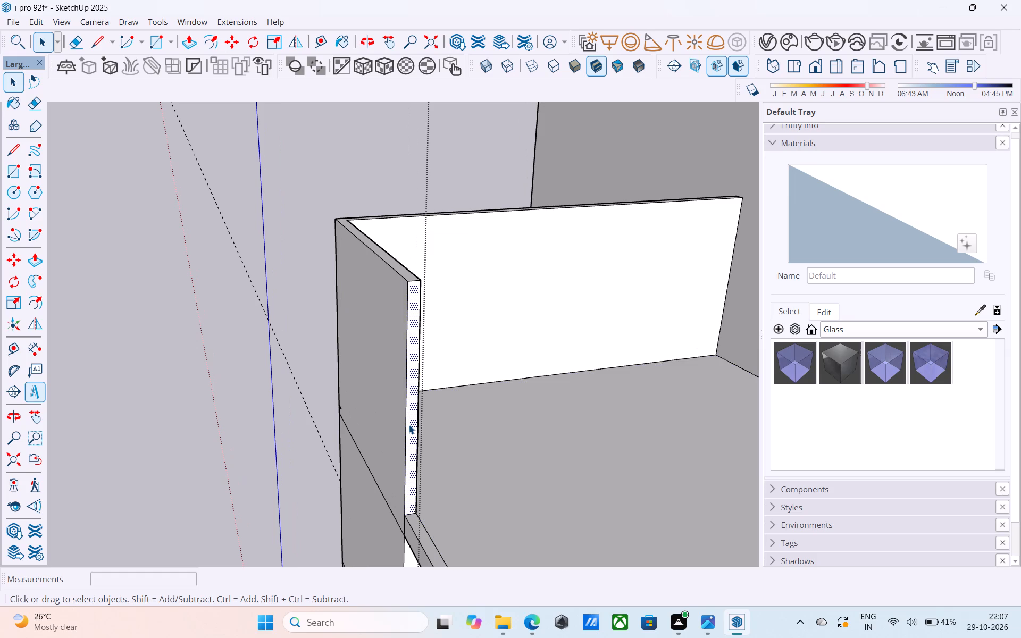
key(p)
click(409, 425)
click(468, 300)
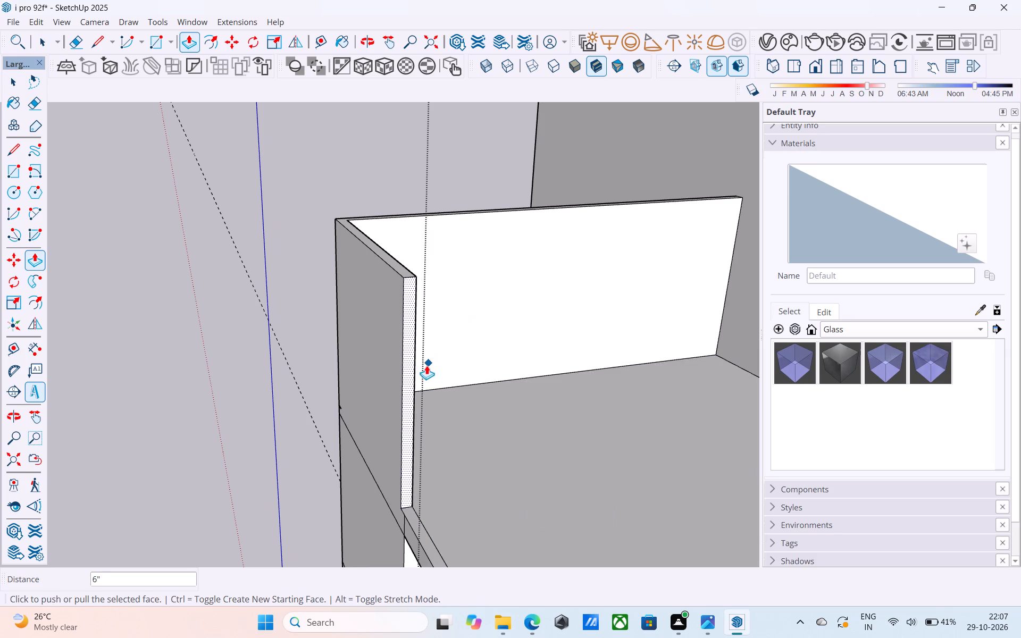
click(421, 367)
click(464, 305)
click(398, 343)
click(442, 274)
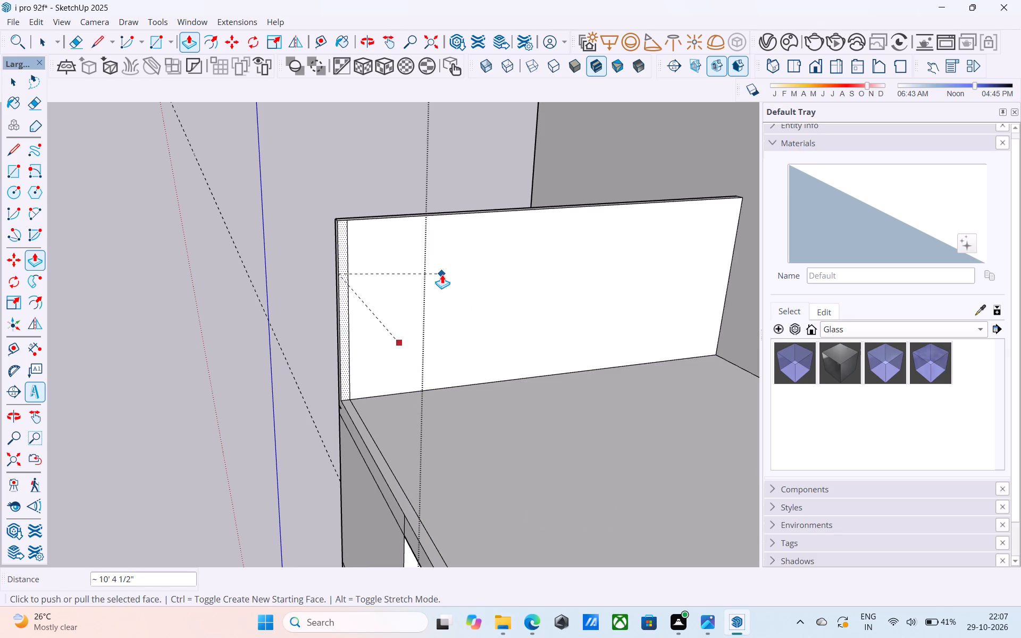
Push the outer face of the remaining wall stub inward by the wall thickness, flush with the short wall's inner face.
middle_drag(391, 323, 453, 337)
middle_drag(450, 351, 509, 396)
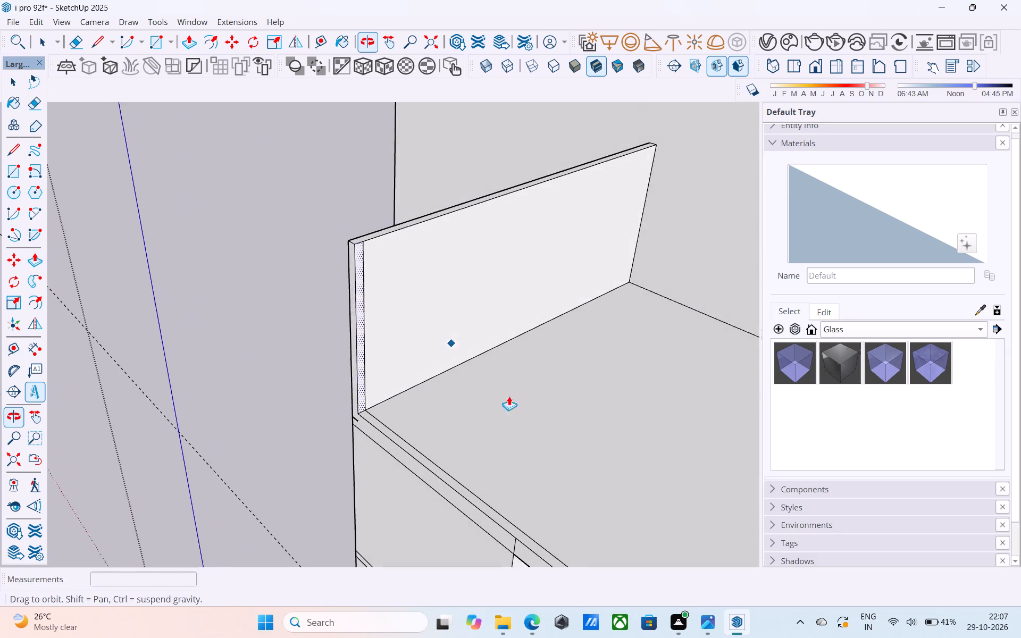
scroll(359, 298, up, 5)
key(space)
scroll(346, 298, up, 4)
click(351, 299)
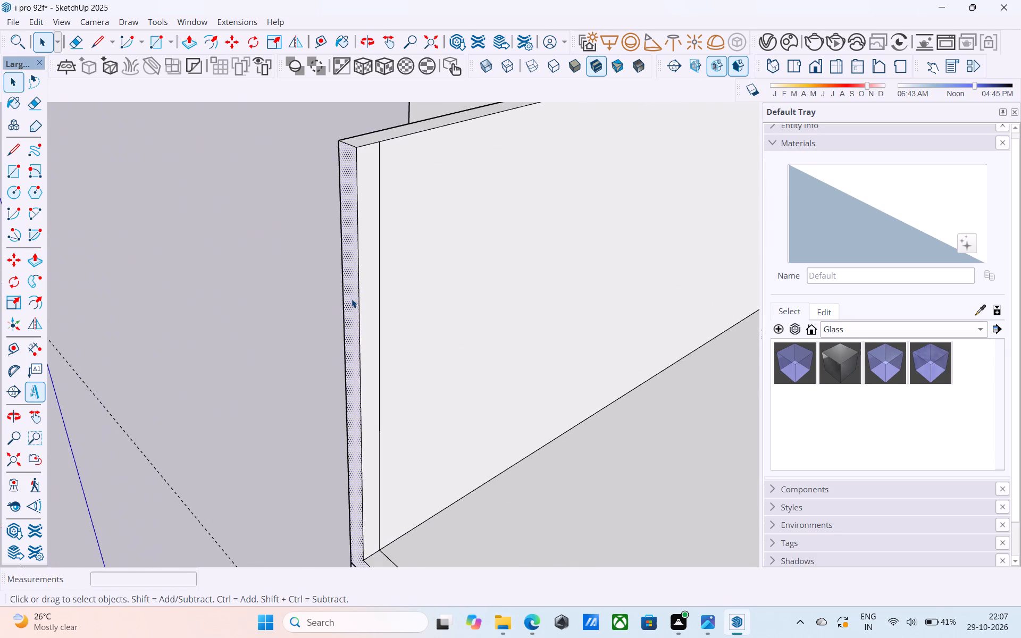
key(p)
click(352, 299)
click(381, 318)
key(space)
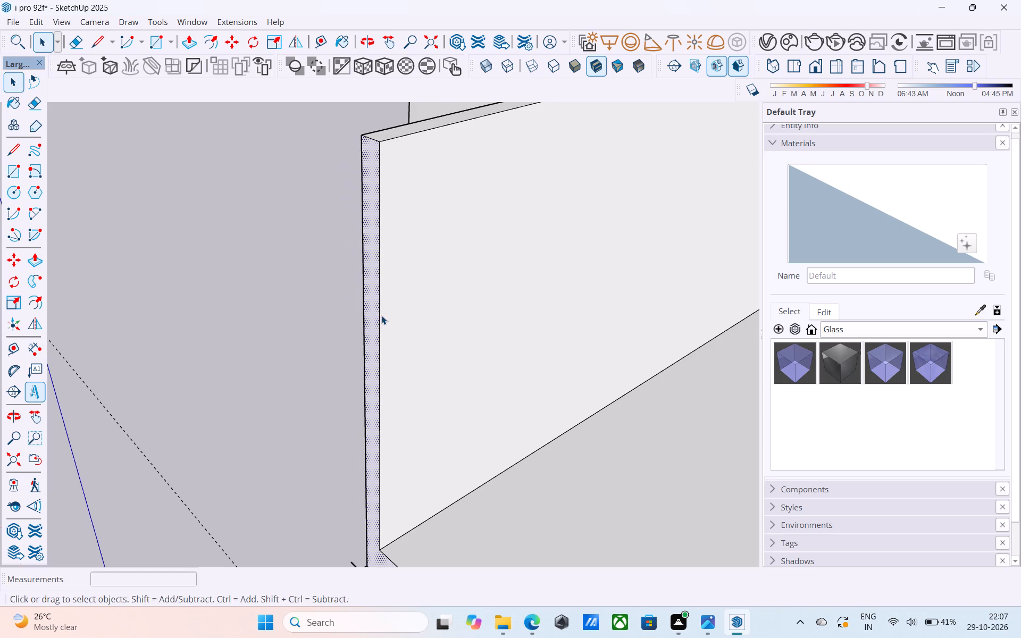
Erase the short stray edge on the recessed face at the terrace slab's rear corner.
middle_drag(381, 315, 359, 309)
scroll(360, 313, down, 9)
scroll(379, 390, up, 5)
middle_drag(381, 395, 481, 380)
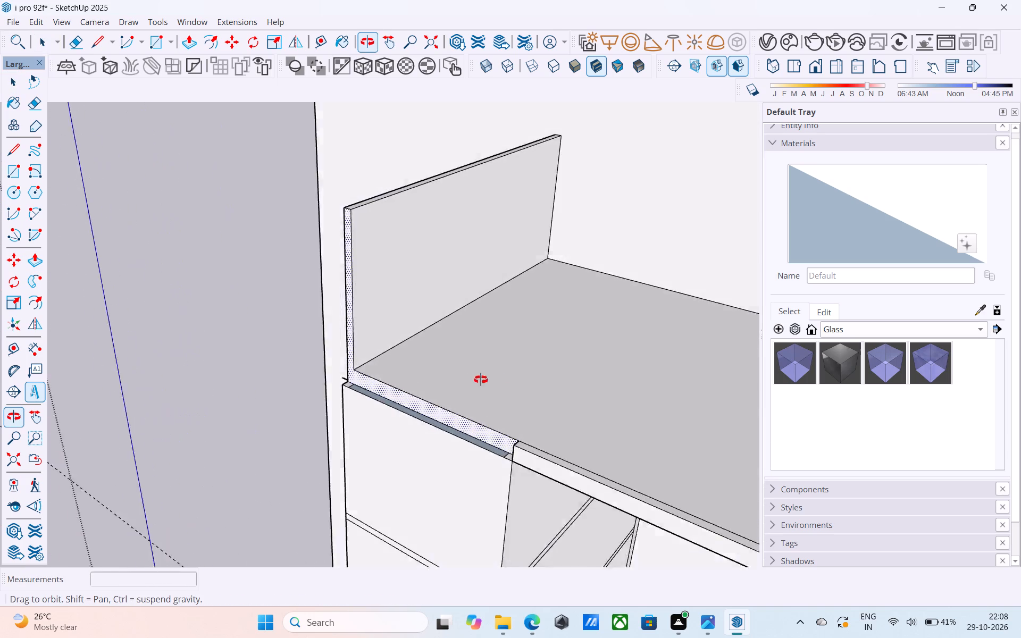
middle_drag(481, 380, 768, 367)
scroll(370, 403, up, 6)
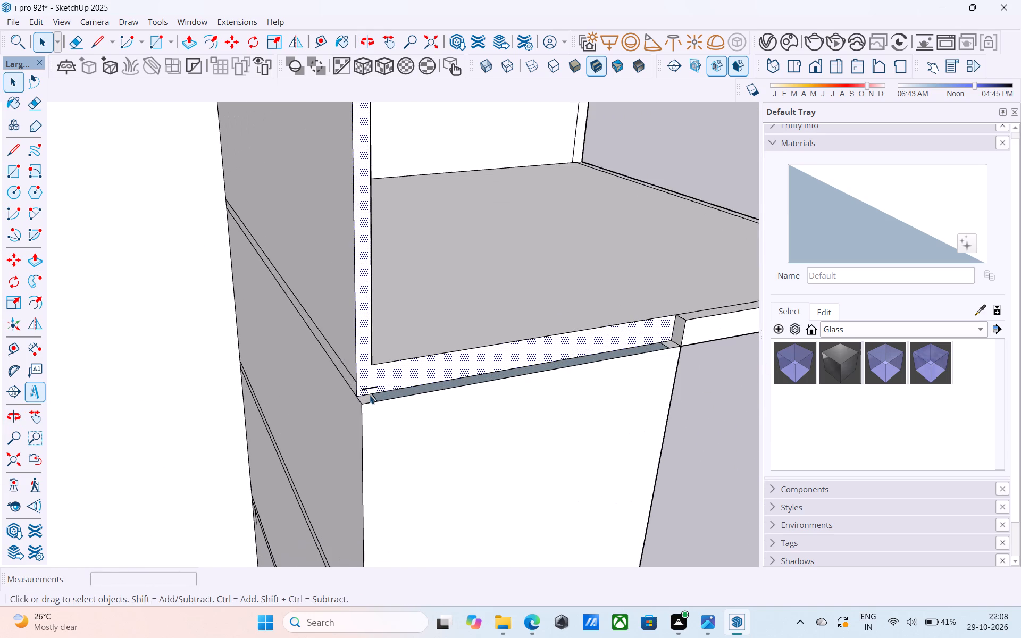
scroll(370, 395, up, 4)
key(e)
click(371, 387)
key(space)
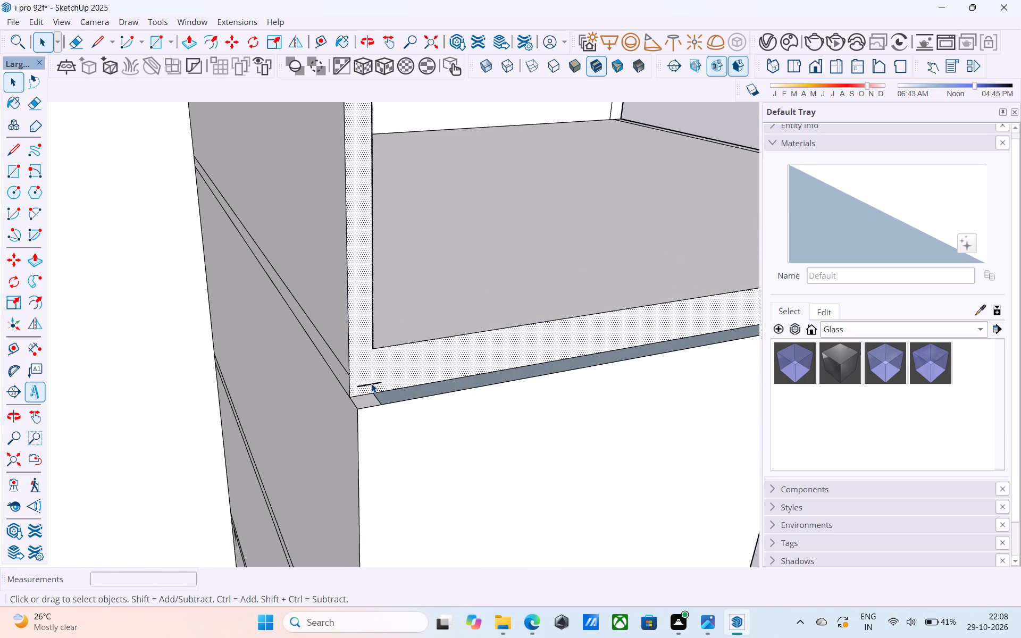
key(e)
drag(370, 379, 376, 388)
Extend the end face of the terrace slab's edge strip across the recess to the outer building corner.
scroll(374, 388, down, 5)
middle_drag(374, 388, 555, 360)
key(space)
scroll(531, 321, up, 4)
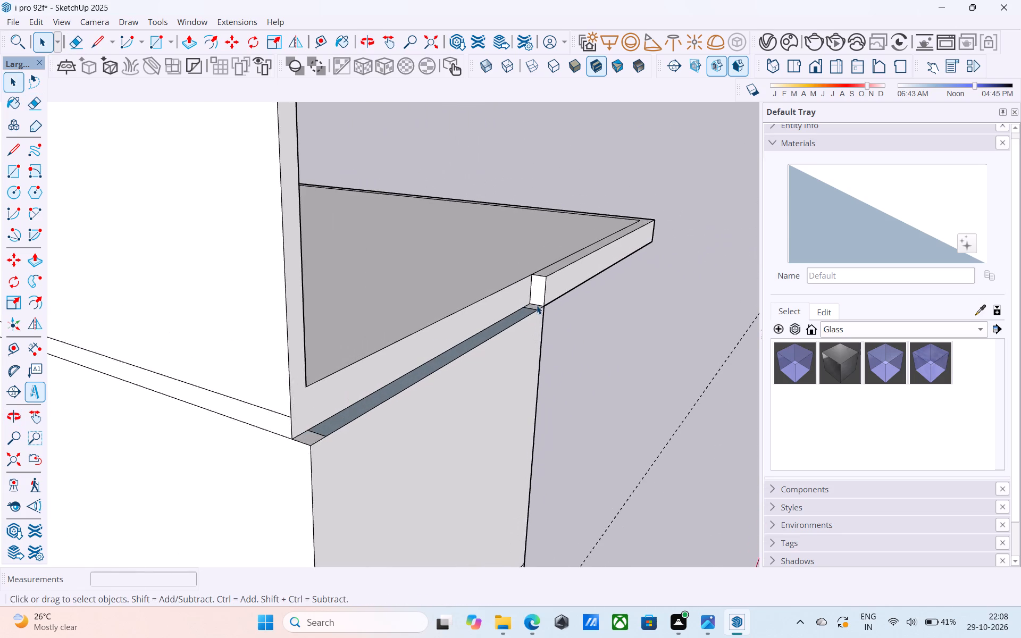
click(539, 297)
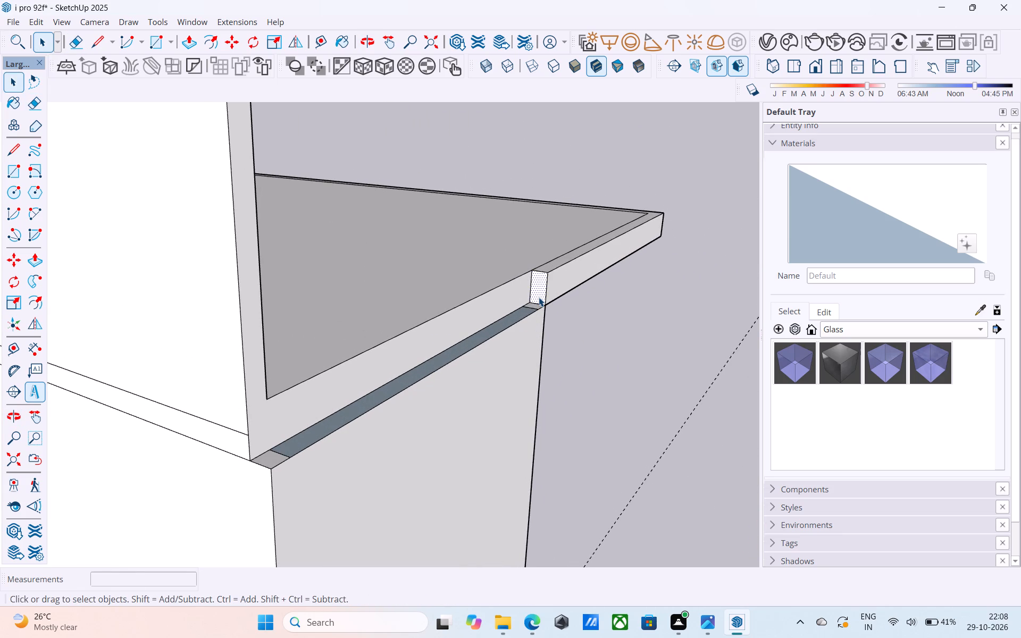
key(p)
click(539, 297)
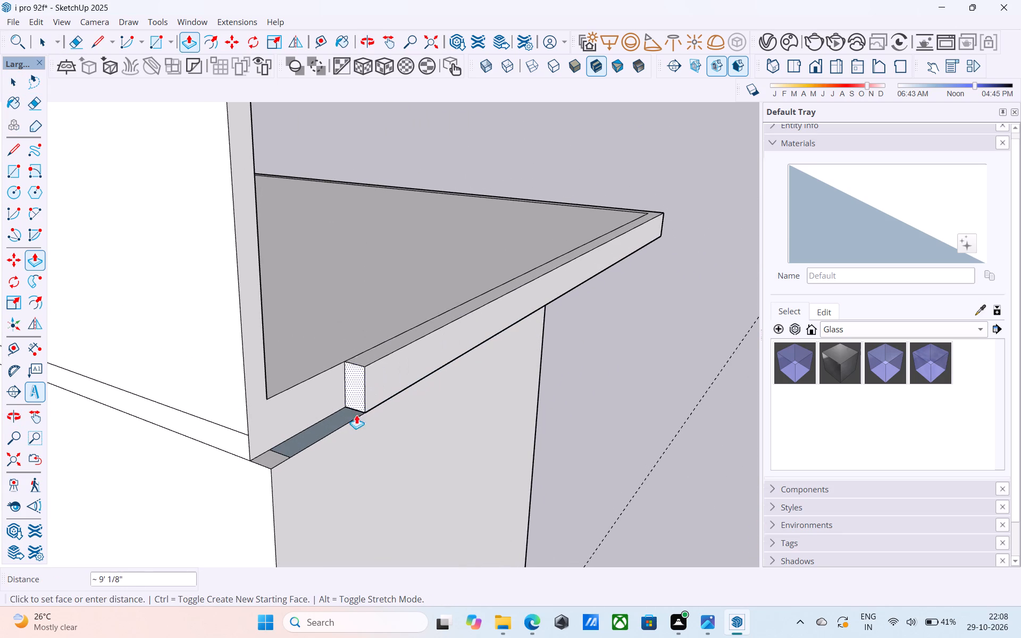
click(242, 419)
key(space)
Examine the opened terrace slab and its border from several sides.
scroll(244, 419, down, 4)
middle_drag(244, 419, 0, 498)
scroll(222, 444, down, 4)
middle_drag(228, 443, 330, 396)
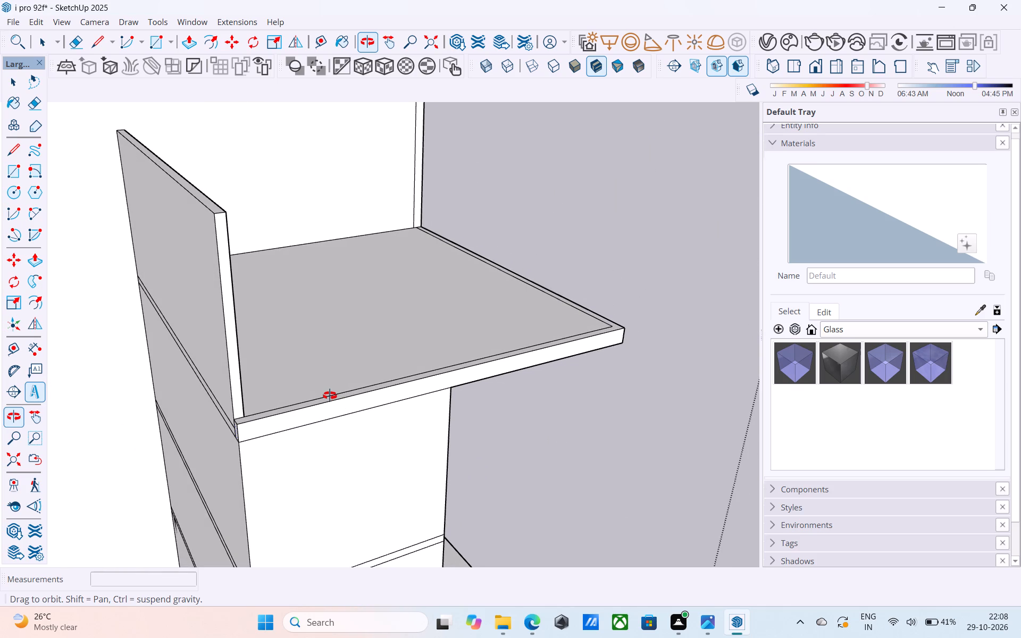
middle_drag(330, 396, 116, 481)
scroll(113, 481, down, 3)
scroll(298, 446, up, 4)
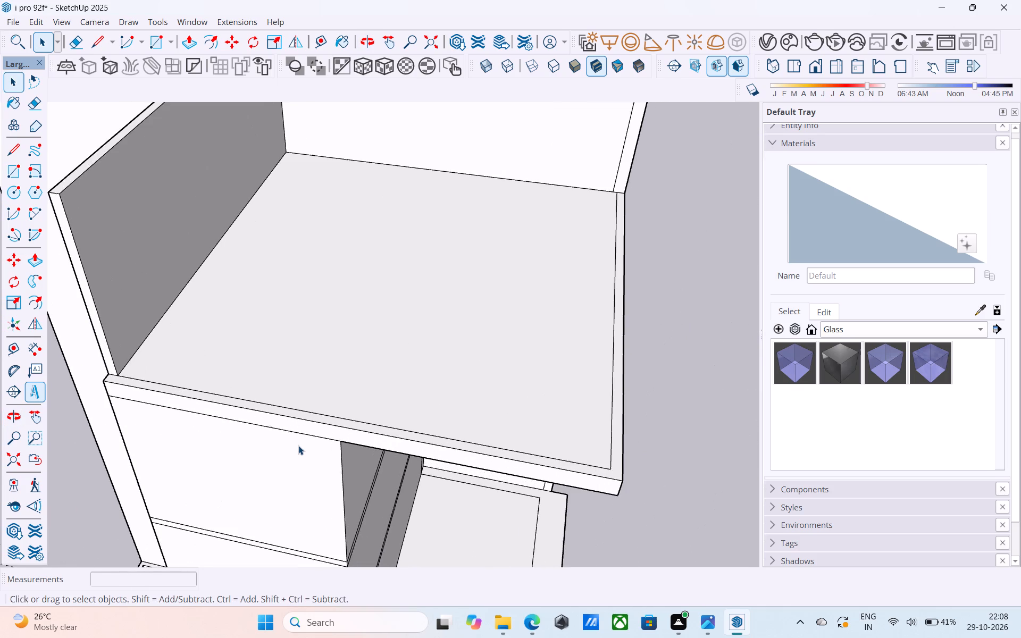
scroll(278, 407, down, 5)
middle_drag(462, 425, 255, 423)
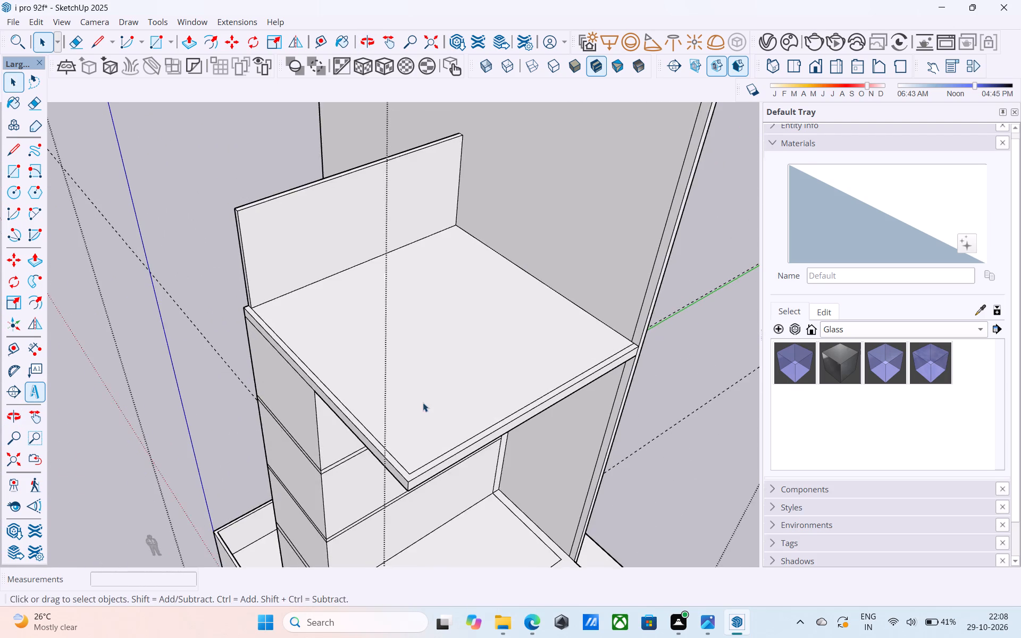
Copy the side and front inset lines on the top slab slightly inward and erase the overlapping bits at their corner.
scroll(423, 402, up, 4)
shift+middle_drag(441, 459, 409, 405)
scroll(356, 451, up, 8)
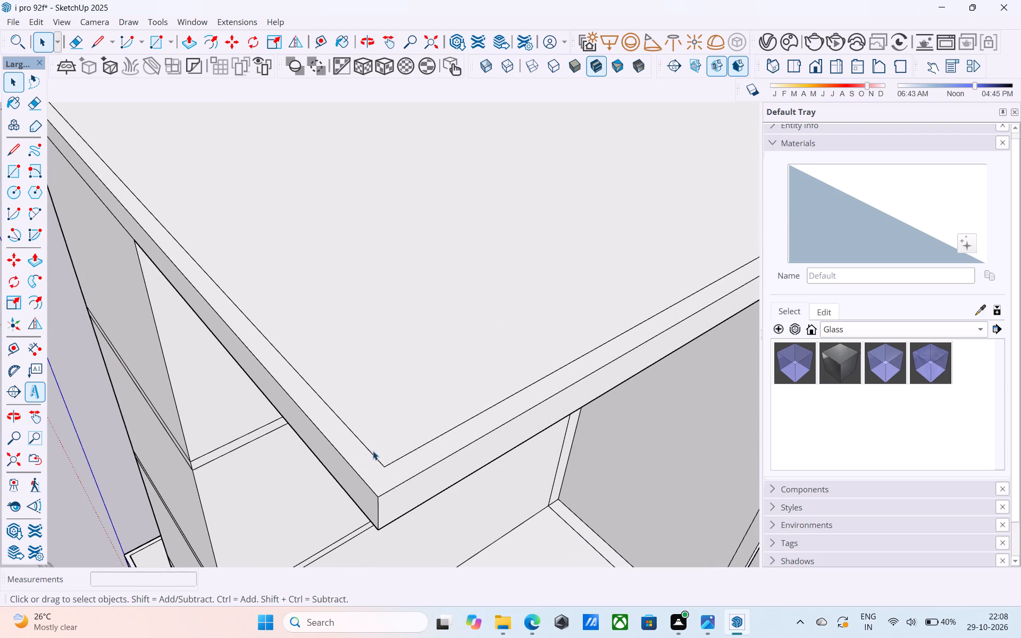
click(371, 451)
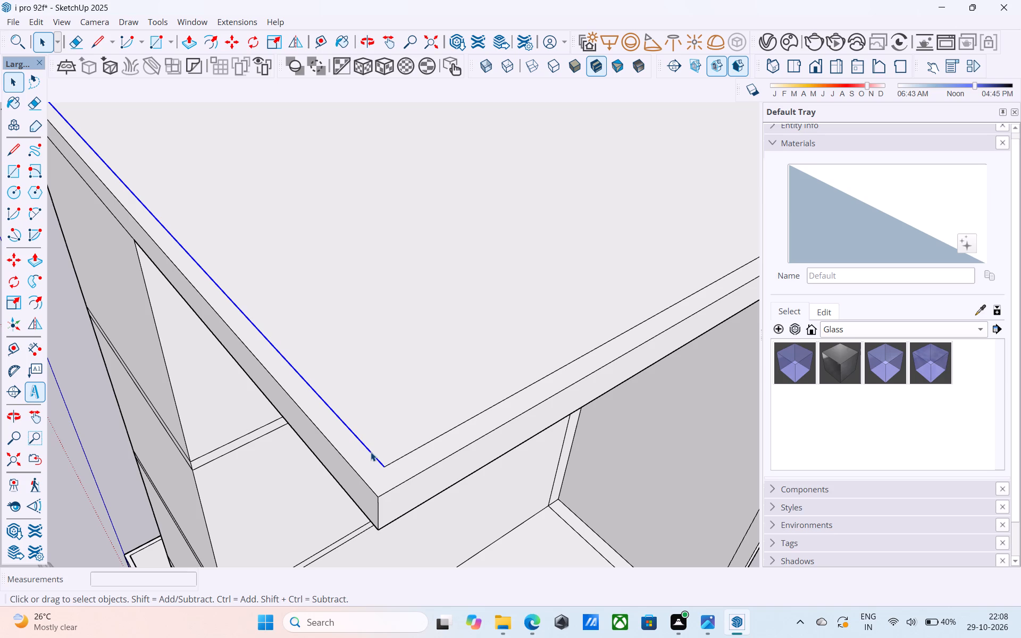
key(m)
click(387, 466)
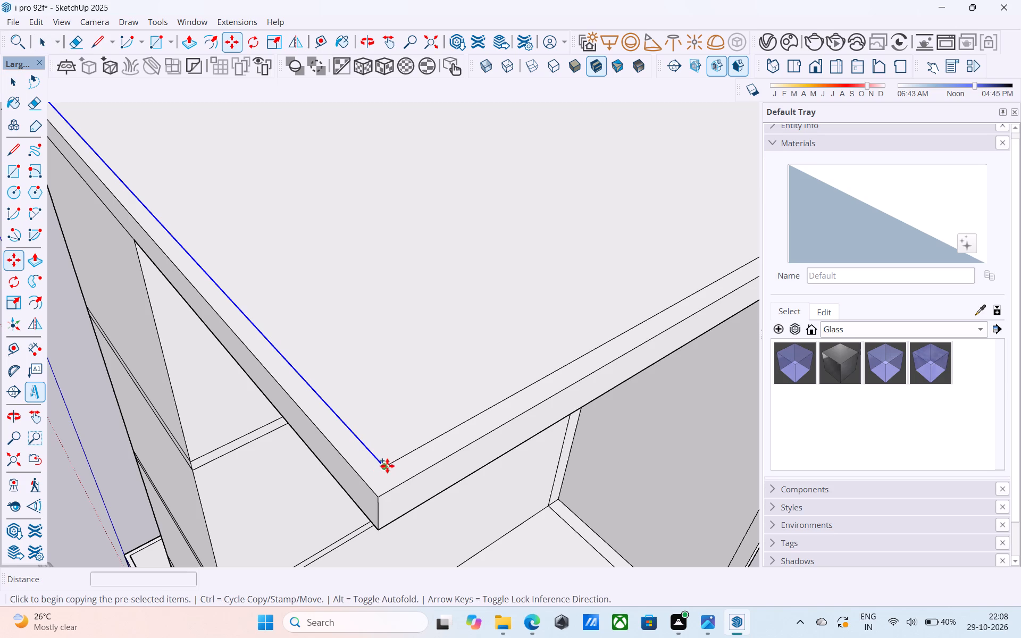
click(408, 455)
key(space)
click(413, 449)
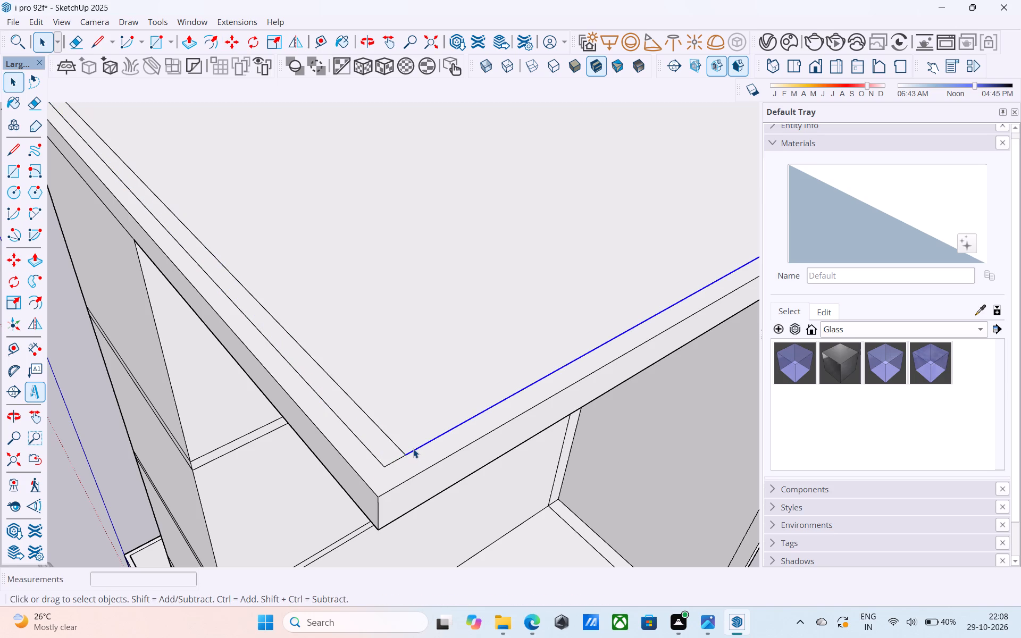
key(m)
click(407, 452)
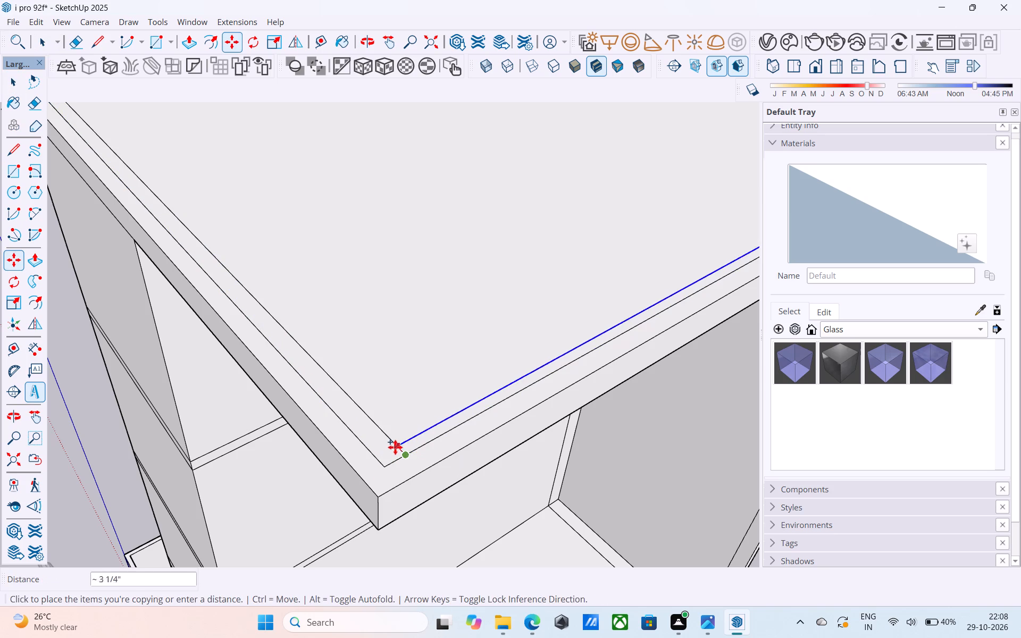
click(391, 443)
key(e)
drag(407, 447, 396, 449)
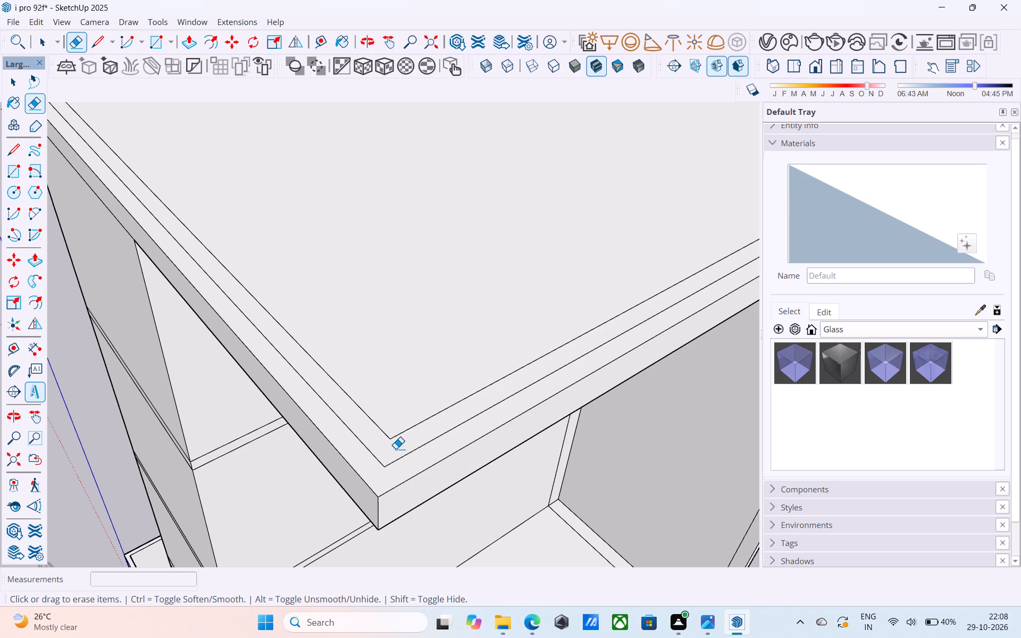
key(space)
Erase the original outer pair of inset lines on the top slab, keeping the inner copies.
scroll(396, 449, down, 13)
middle_drag(348, 497, 345, 489)
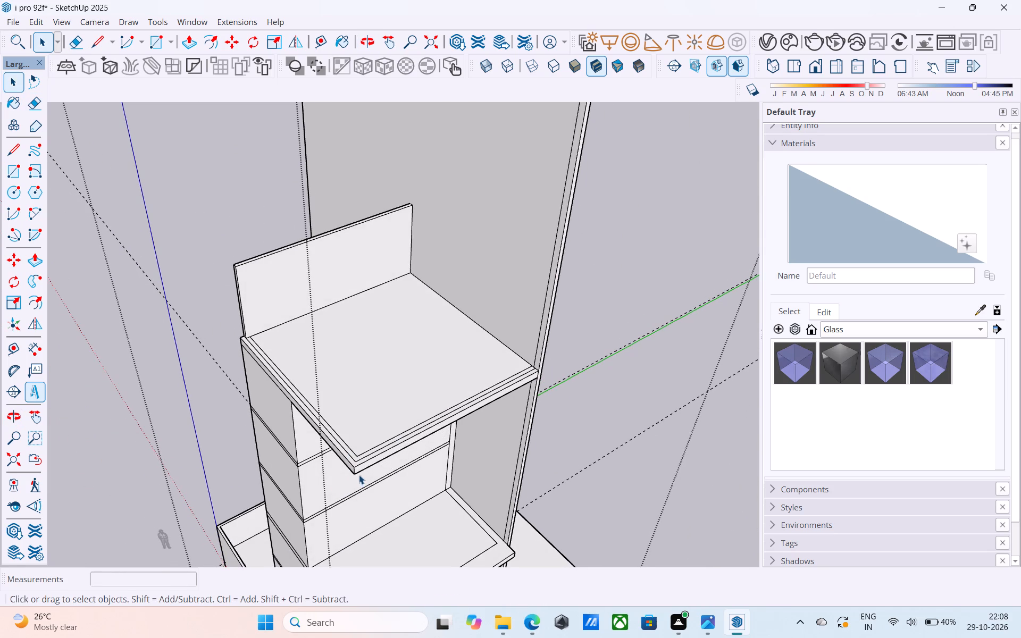
middle_drag(358, 473, 349, 499)
scroll(338, 500, down, 3)
middle_click(338, 500)
scroll(339, 460, up, 9)
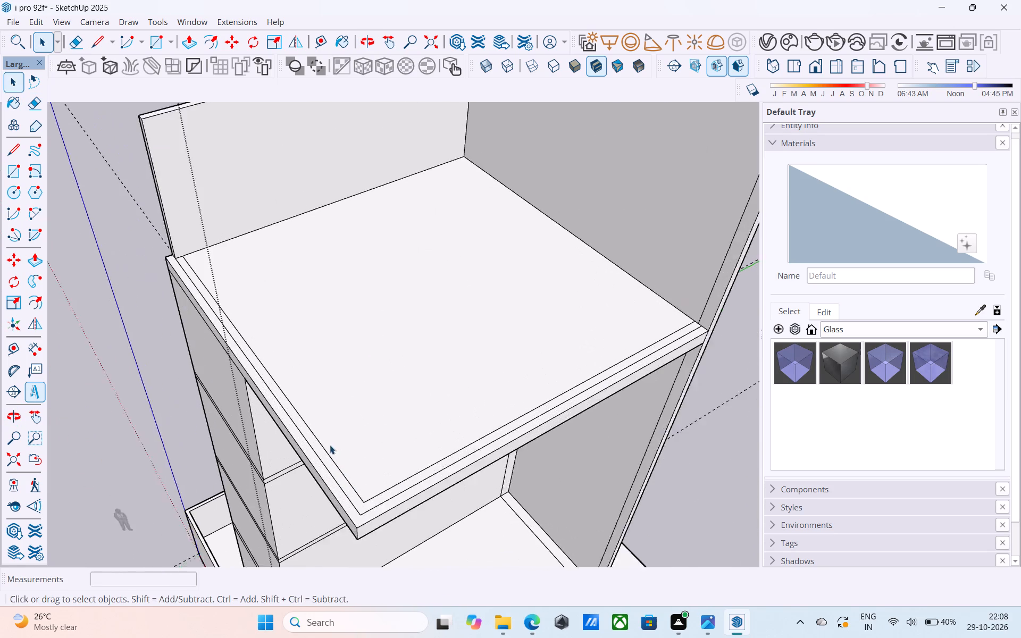
scroll(330, 445, up, 10)
key(e)
click(309, 457)
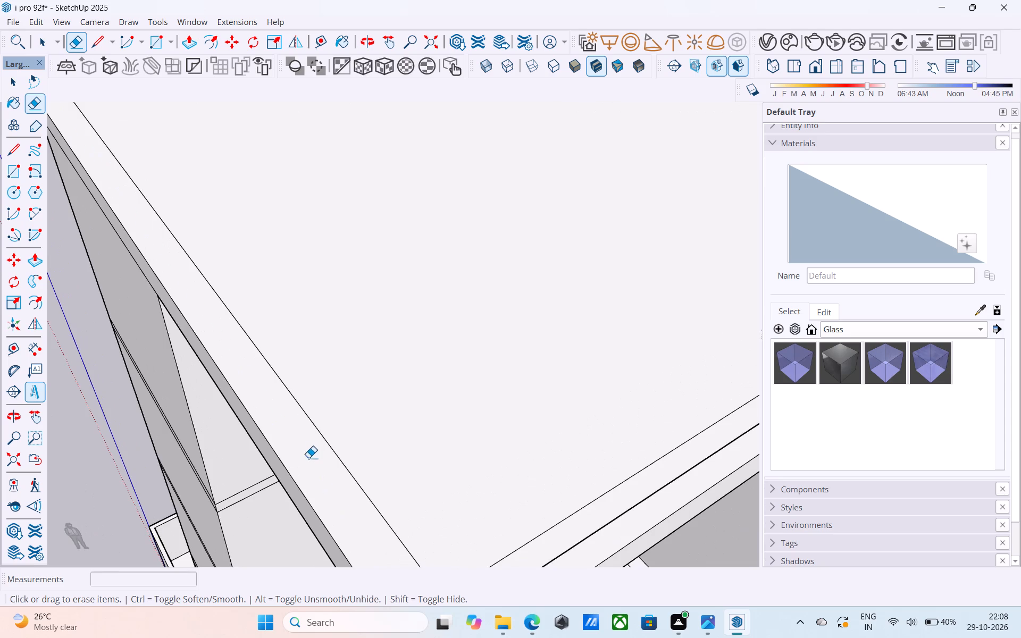
middle_click(282, 452)
scroll(282, 452, down, 6)
scroll(383, 539, up, 3)
drag(387, 543, 398, 555)
key(space)
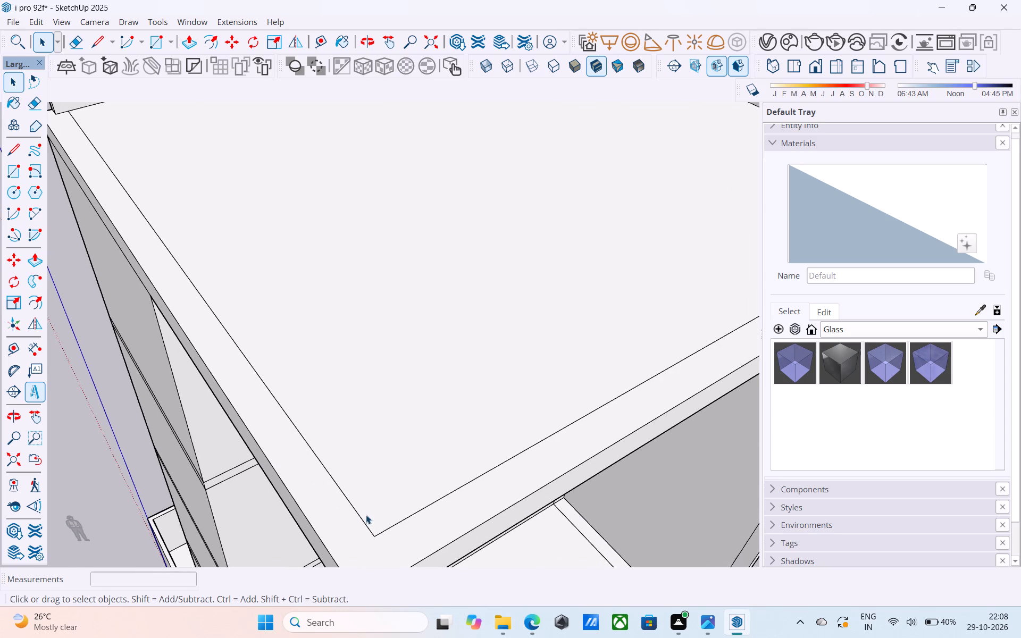
Copy the slab's side inset line 4' inward across the top face.
click(355, 513)
key(m)
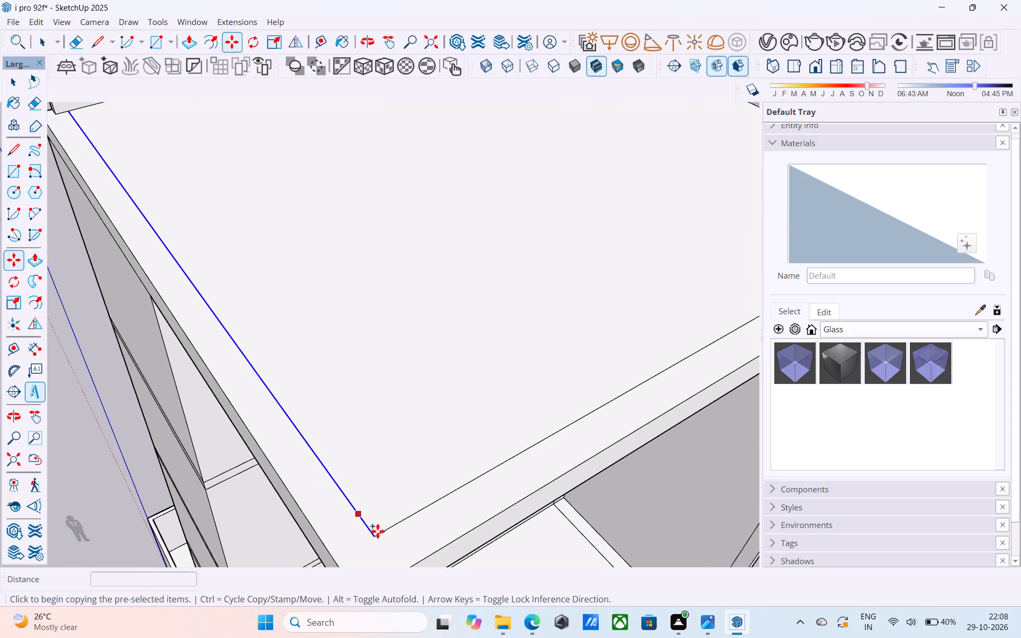
click(374, 535)
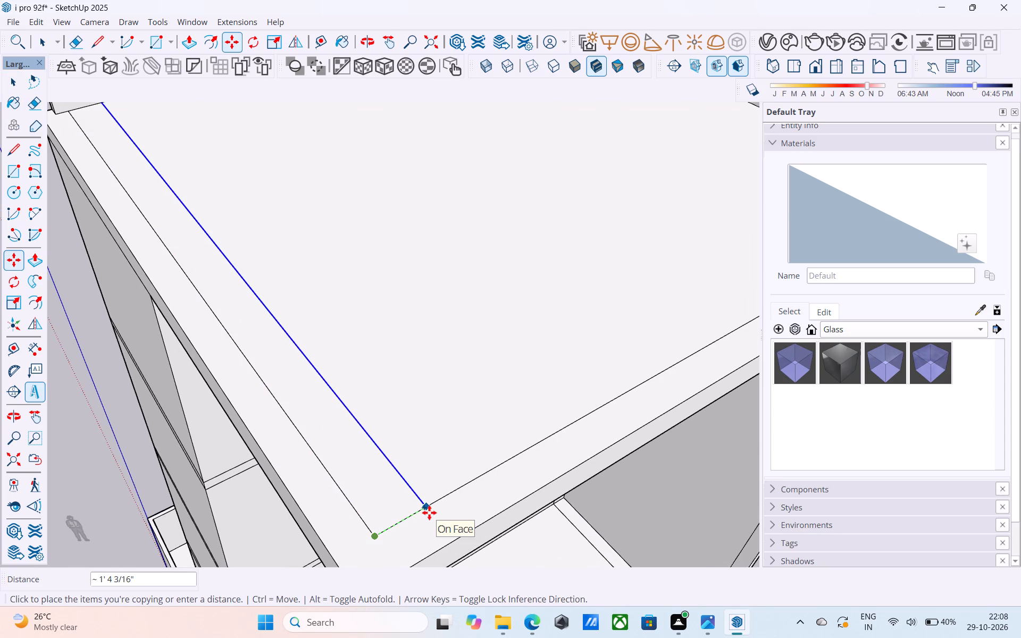
key(4)
key(apostrophe)
key(Return)
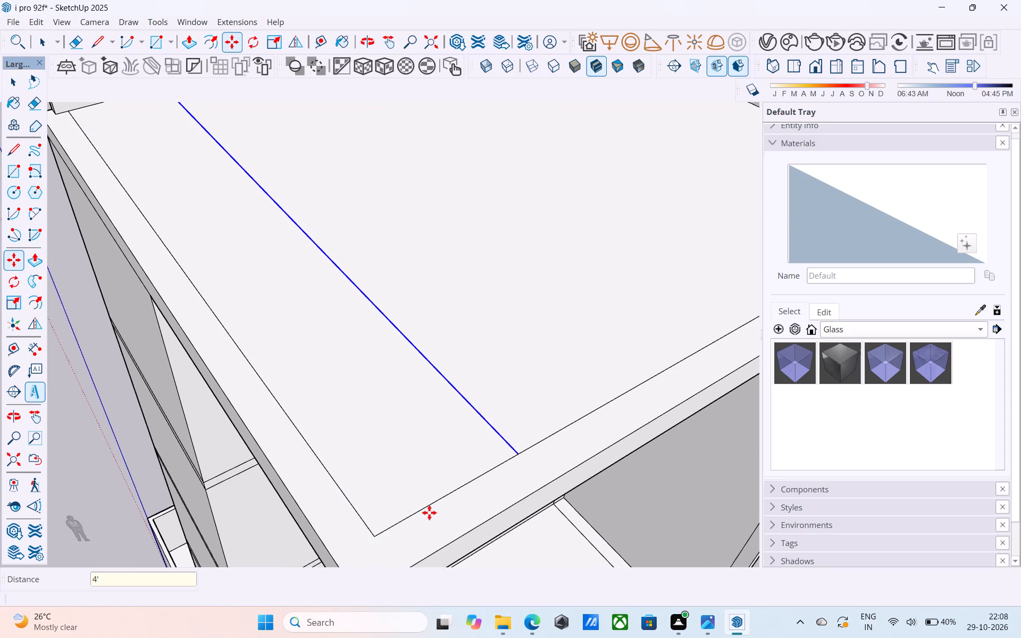
scroll(424, 513, down, 6)
key(space)
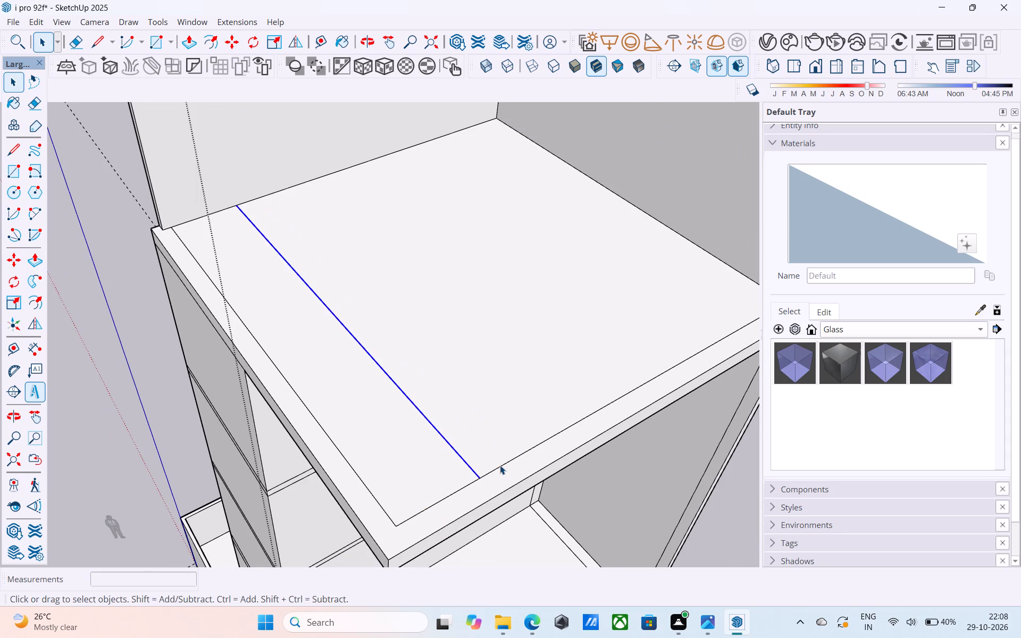
Copy the slab's front inset line 4' inward and erase the excess segments outside the new corner.
click(500, 465)
key(m)
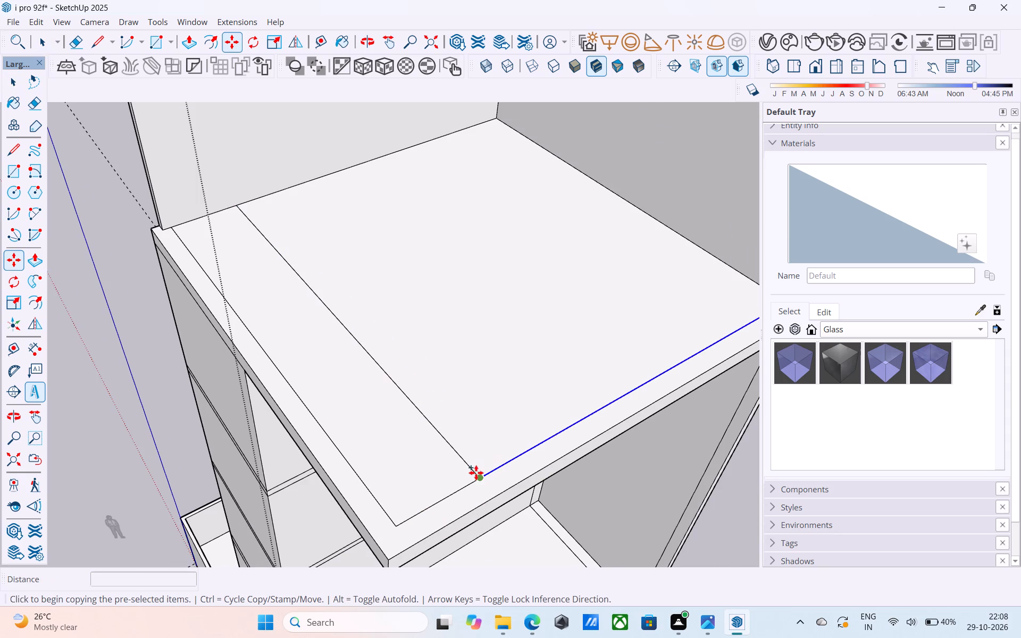
click(476, 473)
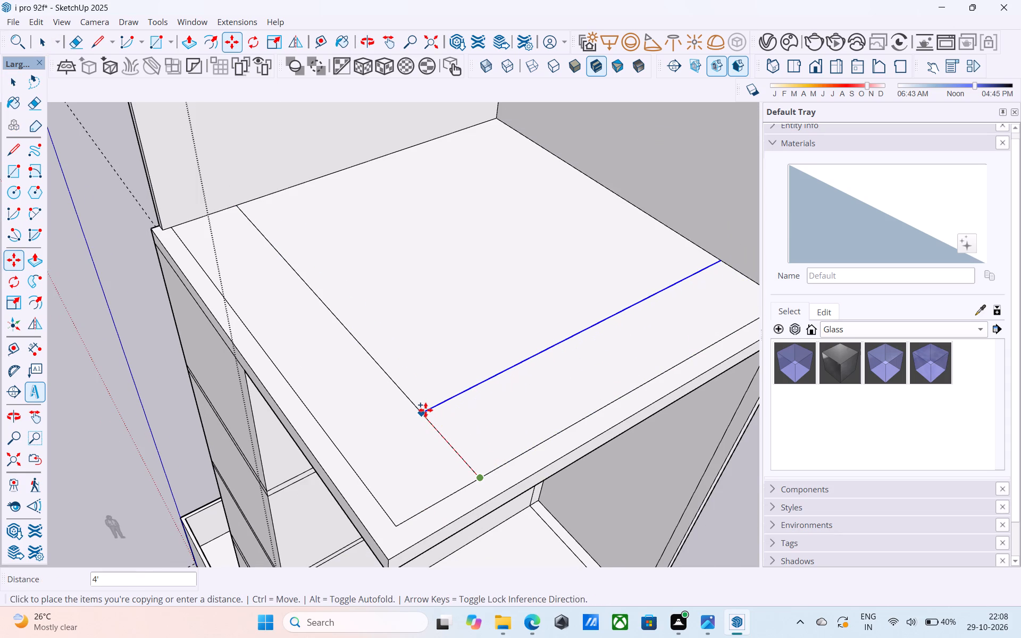
click(425, 410)
key(e)
drag(449, 429, 424, 441)
key(space)
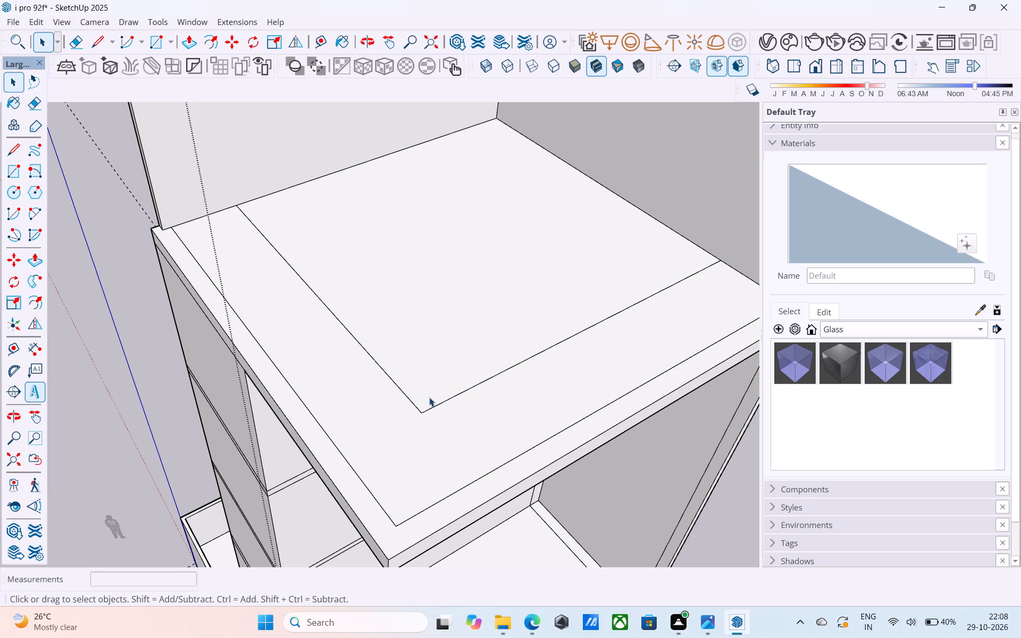
Offset the inner rectangular face on the slab 6" inward to outline the wall thickness.
click(429, 394)
scroll(429, 394, up, 3)
key(f)
click(429, 394)
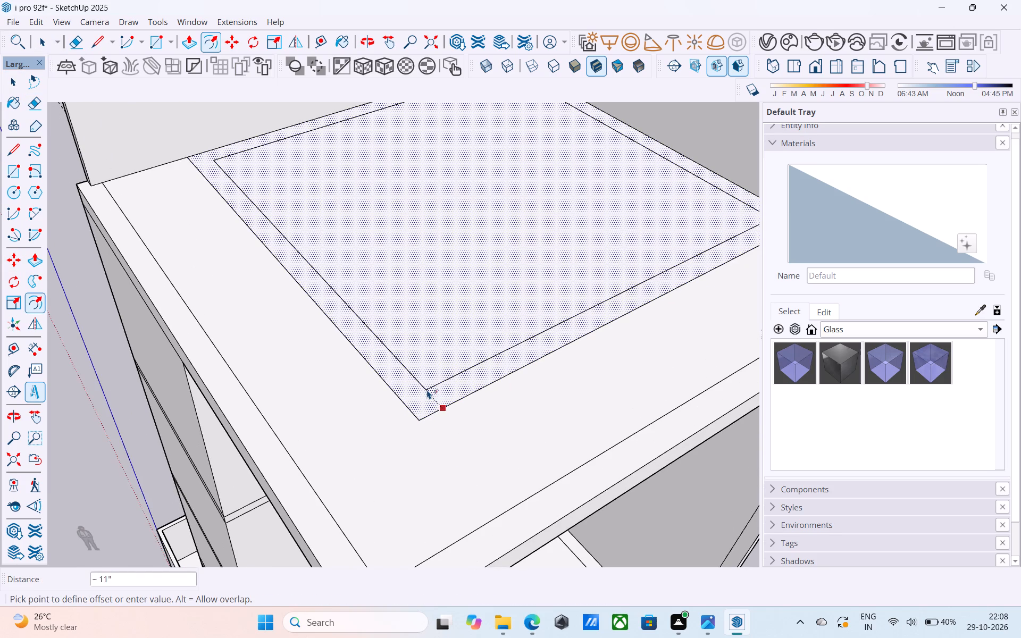
text(6")
key(Return)
key(space)
scroll(427, 390, down, 5)
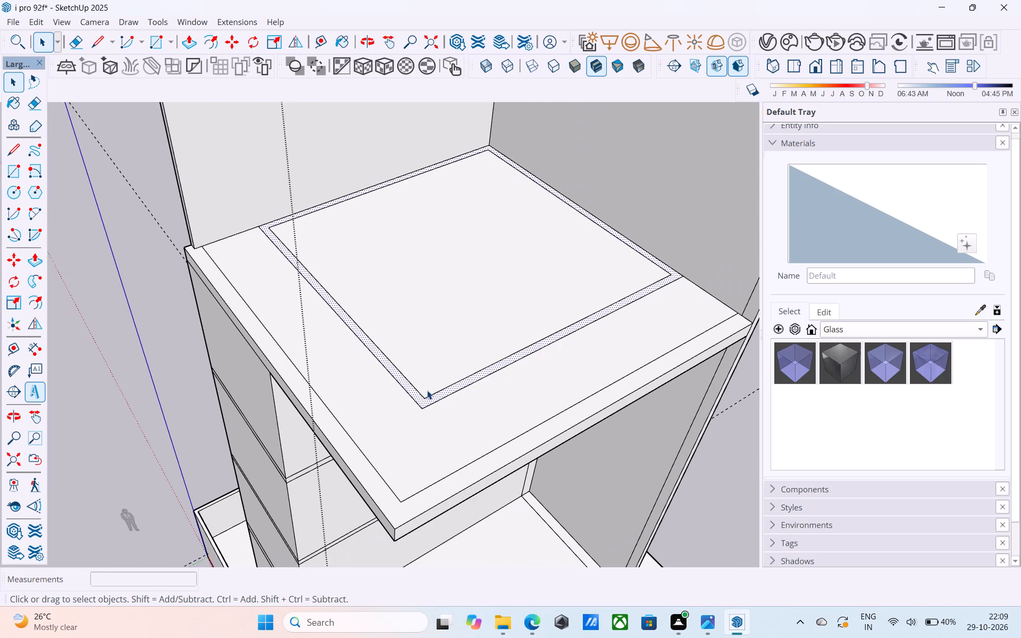
Draw short lines across both ends of the 6" border to separate the L-shaped side and front strip.
key(l)
scroll(517, 376, down, 2)
shift+middle_drag(517, 376, 463, 411)
scroll(576, 329, up, 5)
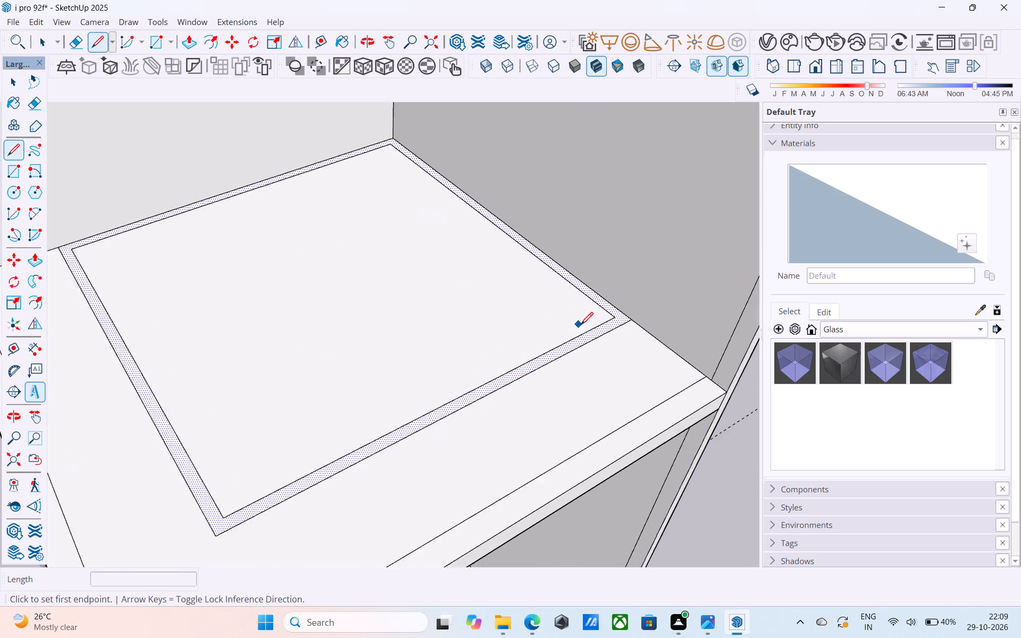
scroll(581, 326, up, 6)
click(640, 309)
click(651, 302)
scroll(651, 302, down, 3)
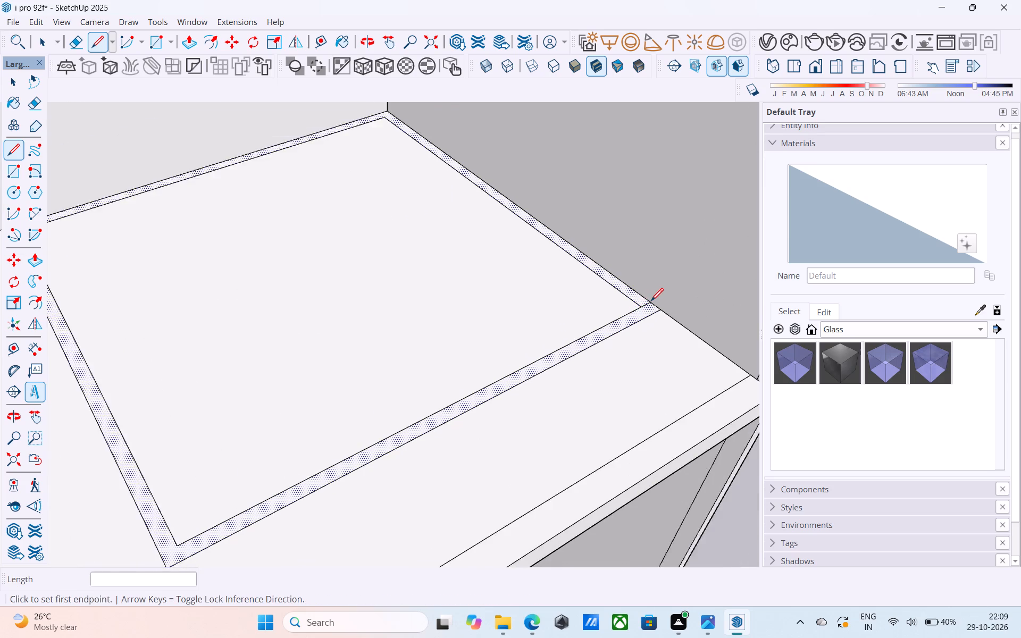
scroll(651, 302, down, 6)
shift+middle_drag(207, 250, 253, 291)
scroll(253, 291, up, 6)
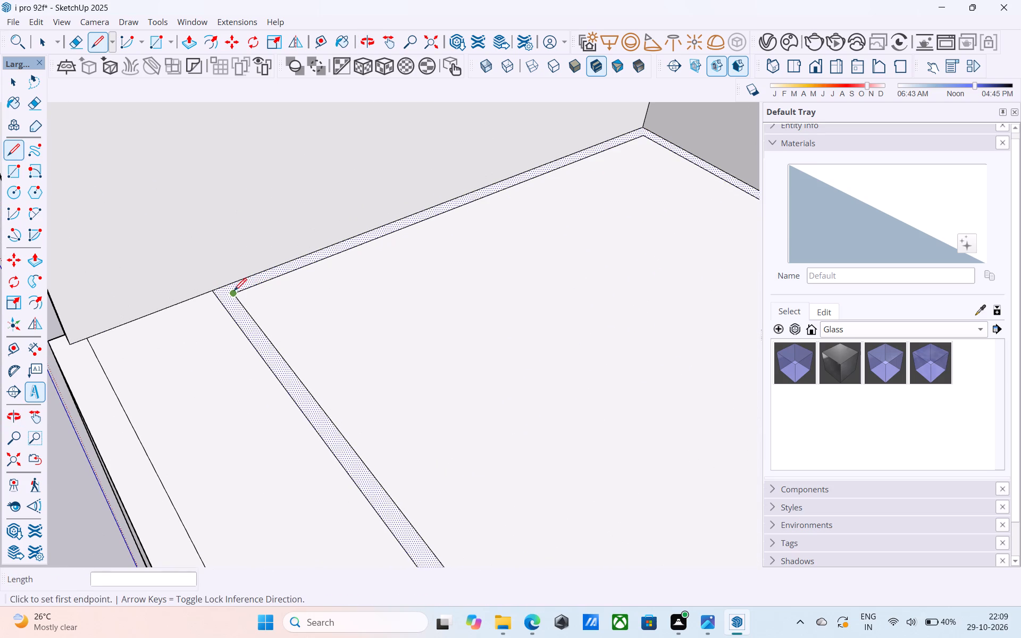
click(234, 292)
click(227, 287)
scroll(174, 221, down, 9)
shift+middle_drag(308, 408, 280, 389)
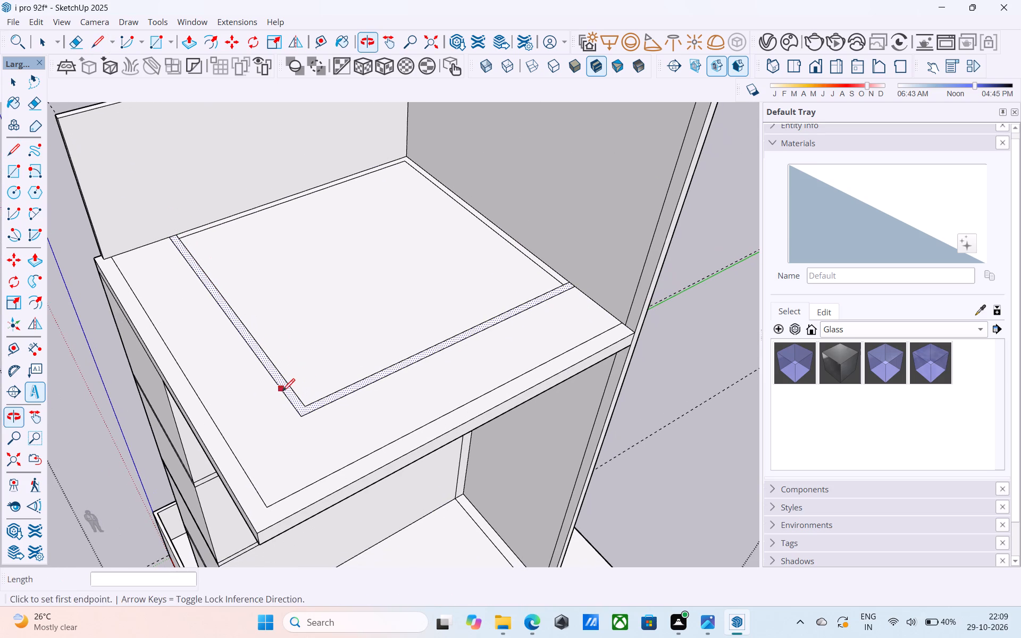
Push/Pull the L-shaped strip up 10' to form the side and front walls.
key(space)
key(p)
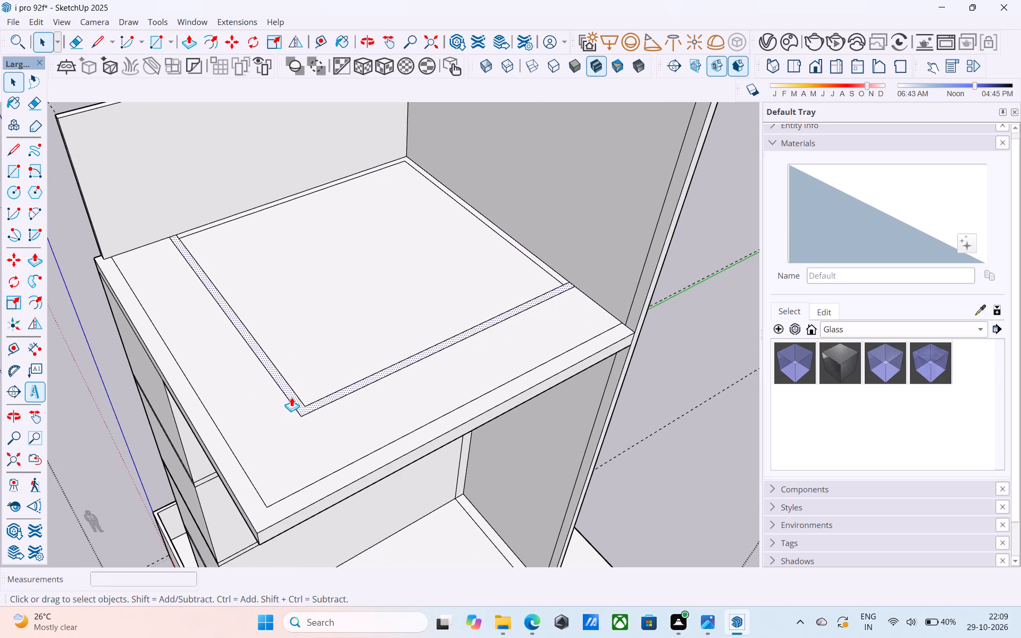
click(291, 397)
scroll(293, 383, down, 4)
scroll(281, 293, up, 2)
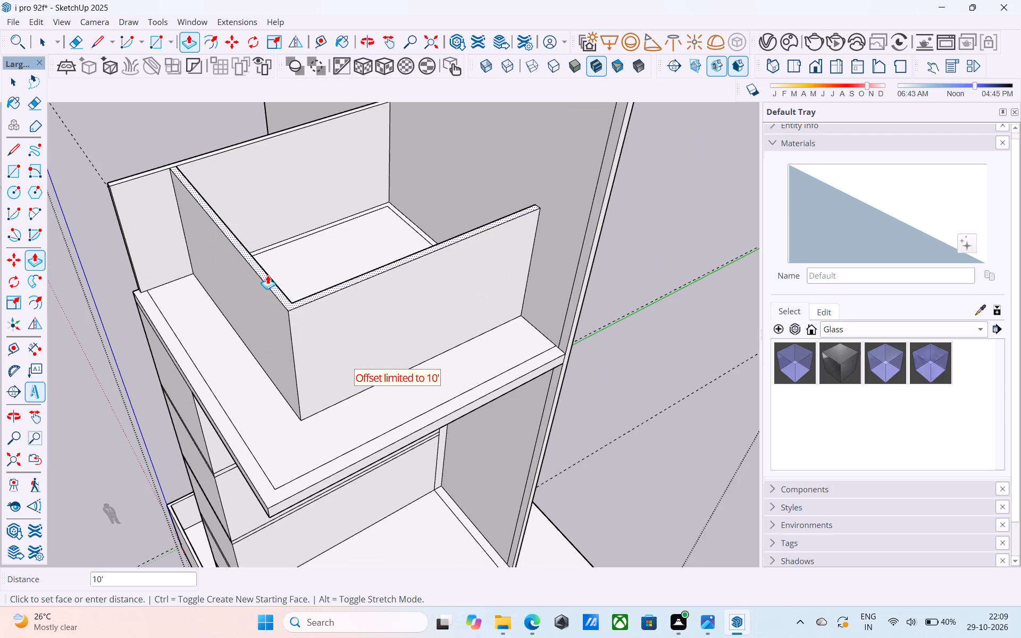
click(267, 275)
scroll(277, 287, down, 4)
middle_drag(284, 303, 308, 274)
scroll(314, 300, down, 3)
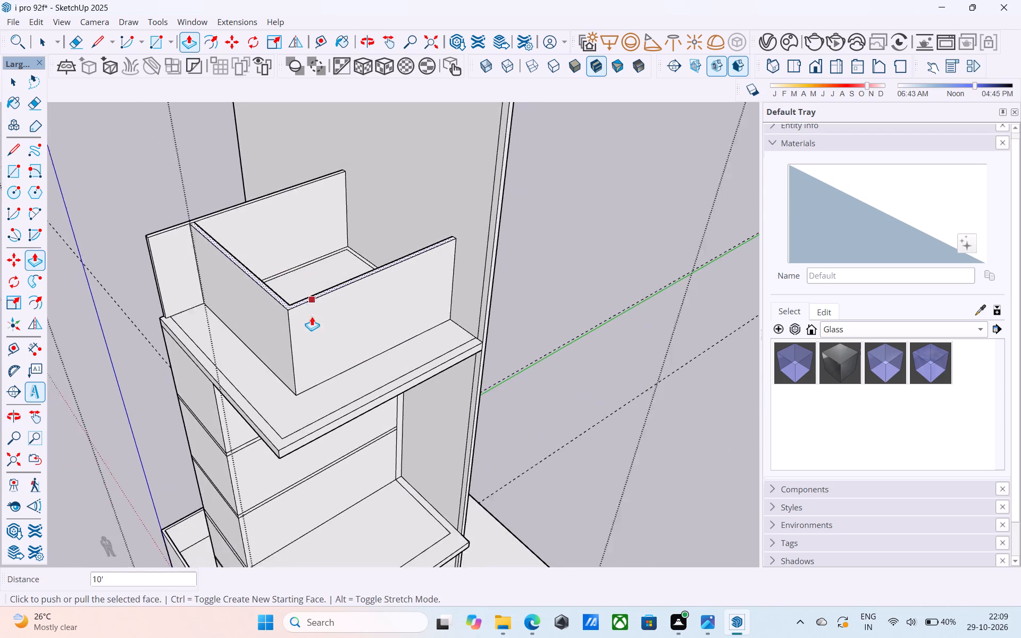
Push the narrow end face of the back wall in to line up with the slab's side inset line.
middle_drag(308, 330, 304, 302)
middle_drag(320, 341, 358, 362)
key(space)
middle_drag(363, 381, 285, 310)
scroll(281, 384, up, 12)
scroll(279, 387, down, 2)
shift+middle_drag(279, 387, 282, 391)
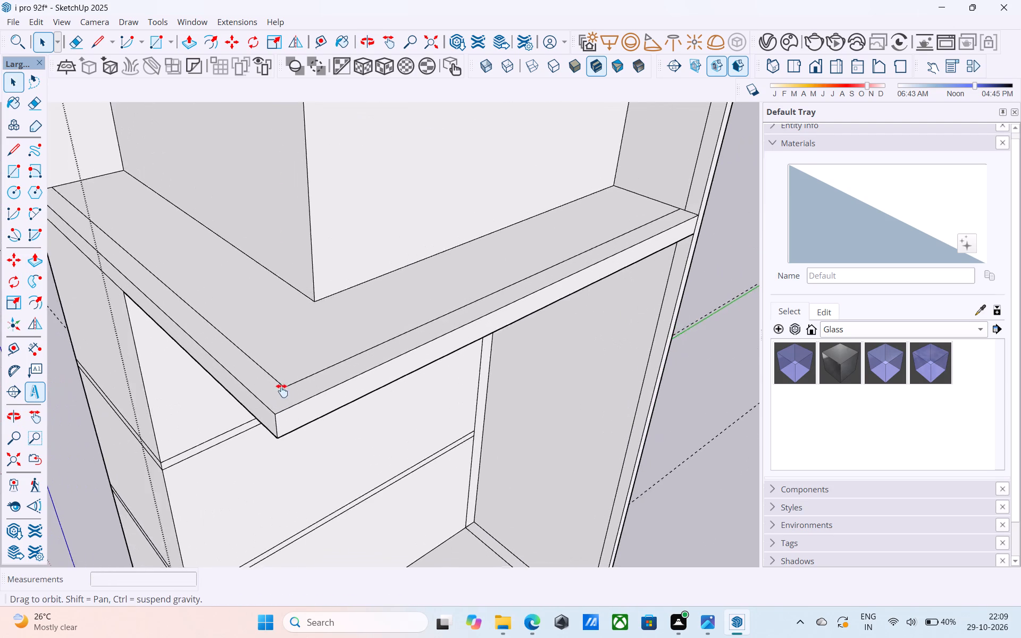
shift+middle_drag(282, 391, 304, 413)
shift+middle_drag(307, 416, 723, 469)
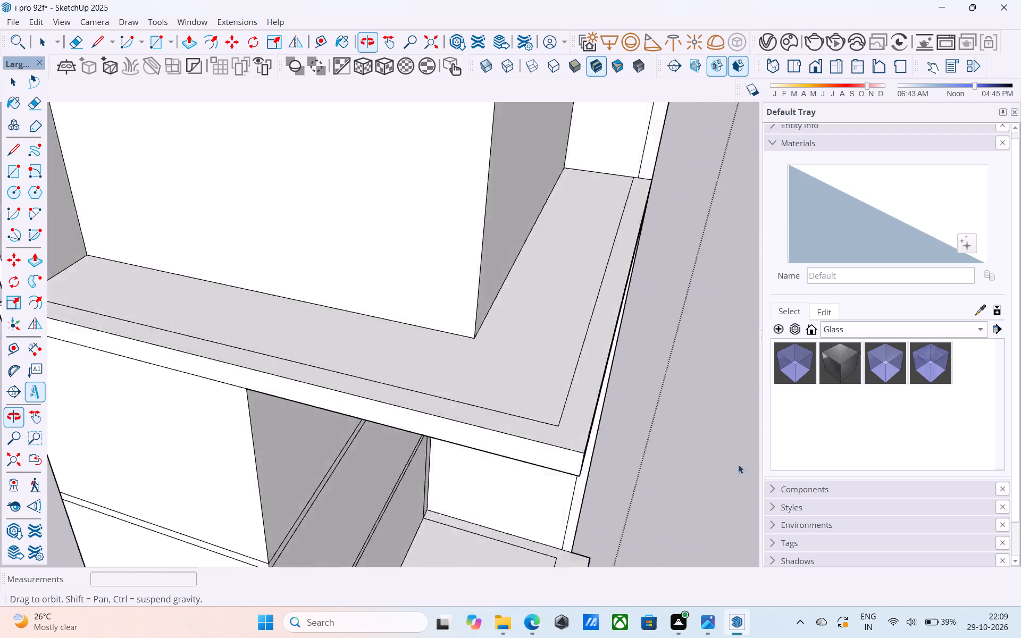
scroll(614, 388, down, 5)
shift+middle_drag(414, 374, 432, 409)
scroll(302, 378, up, 12)
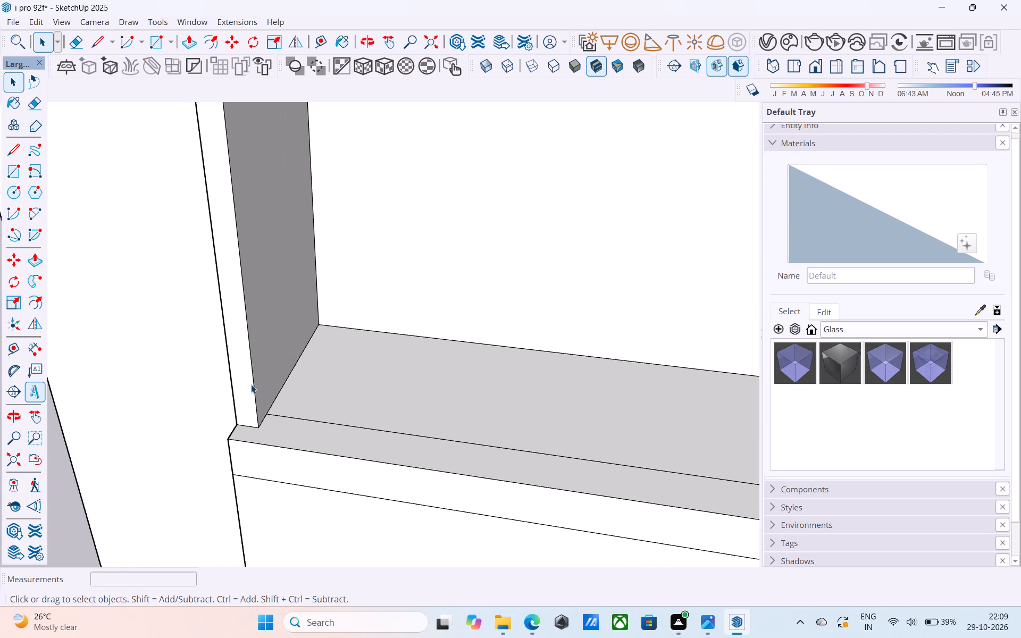
click(251, 384)
key(p)
click(250, 393)
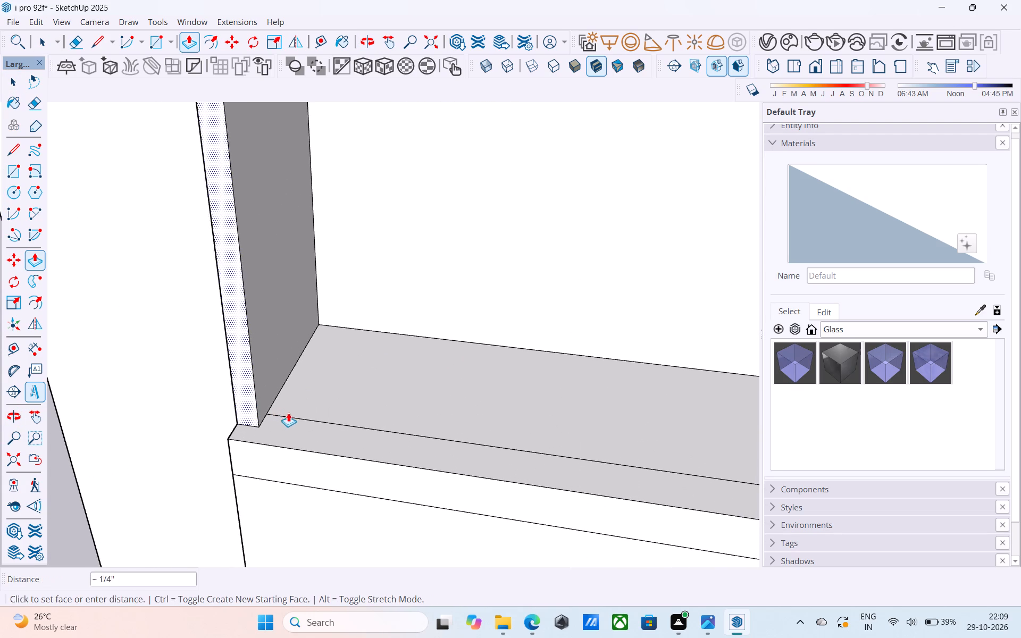
click(305, 416)
key(space)
Copy the slab's front inset line 3" inward toward the new front wall.
scroll(304, 416, down, 4)
middle_drag(303, 416, 152, 386)
scroll(150, 384, down, 7)
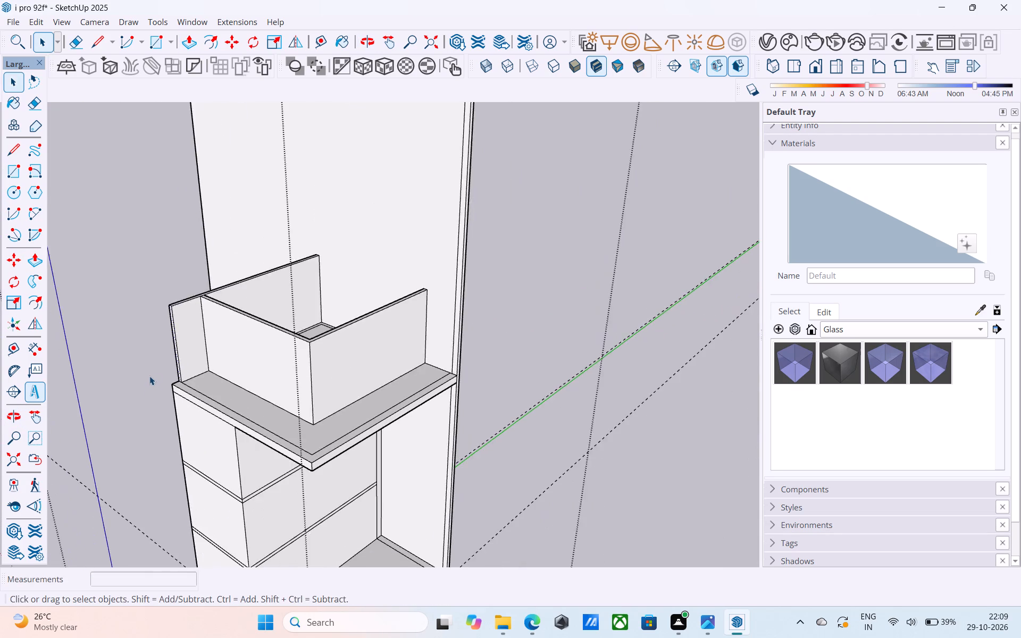
scroll(149, 376, down, 4)
middle_drag(366, 376, 294, 399)
scroll(233, 416, down, 4)
middle_drag(182, 439, 241, 414)
scroll(221, 441, up, 17)
click(244, 410)
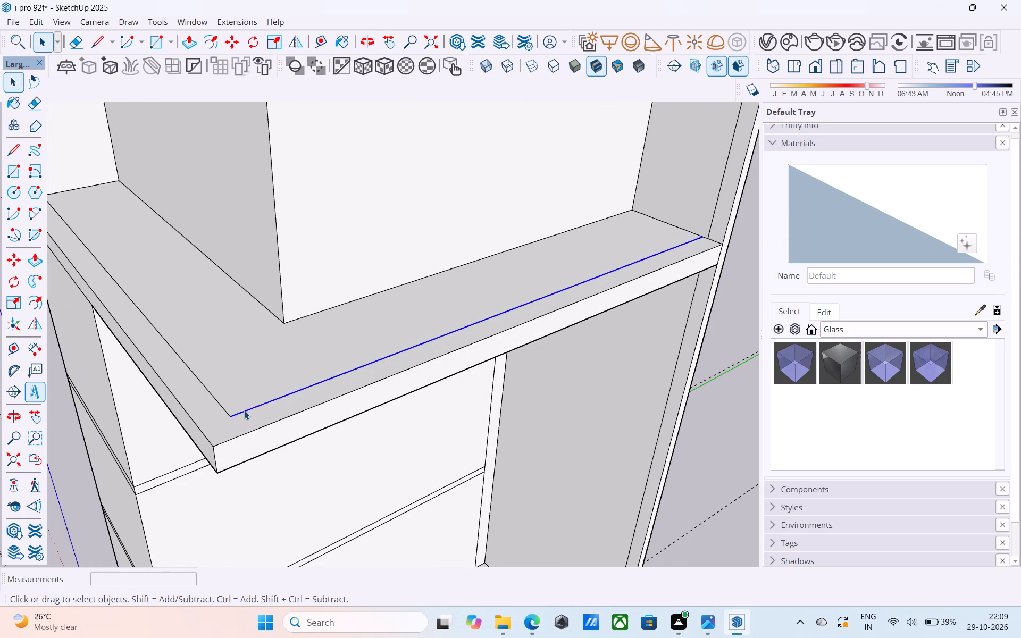
shift+middle_drag(244, 410, 269, 429)
key(m)
scroll(268, 430, up, 4)
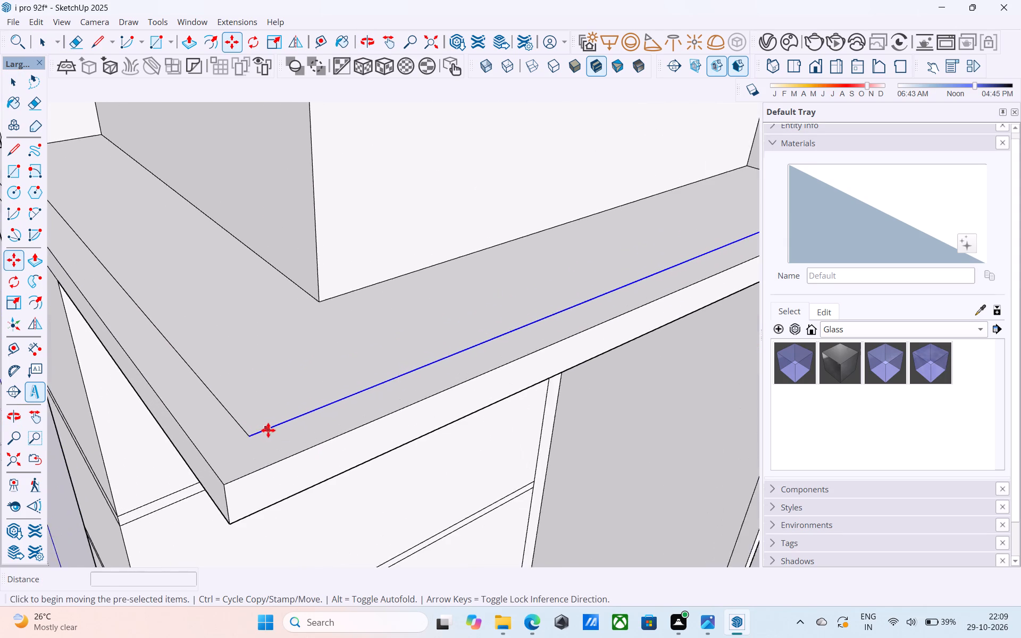
scroll(268, 430, up, 1)
click(255, 431)
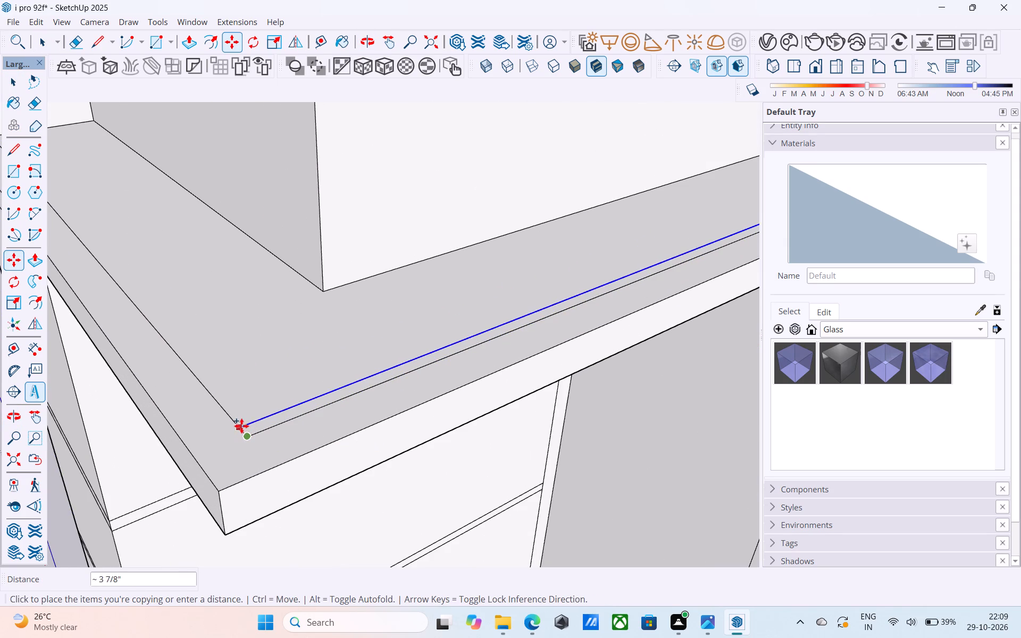
text(3")
key(Return)
key(space)
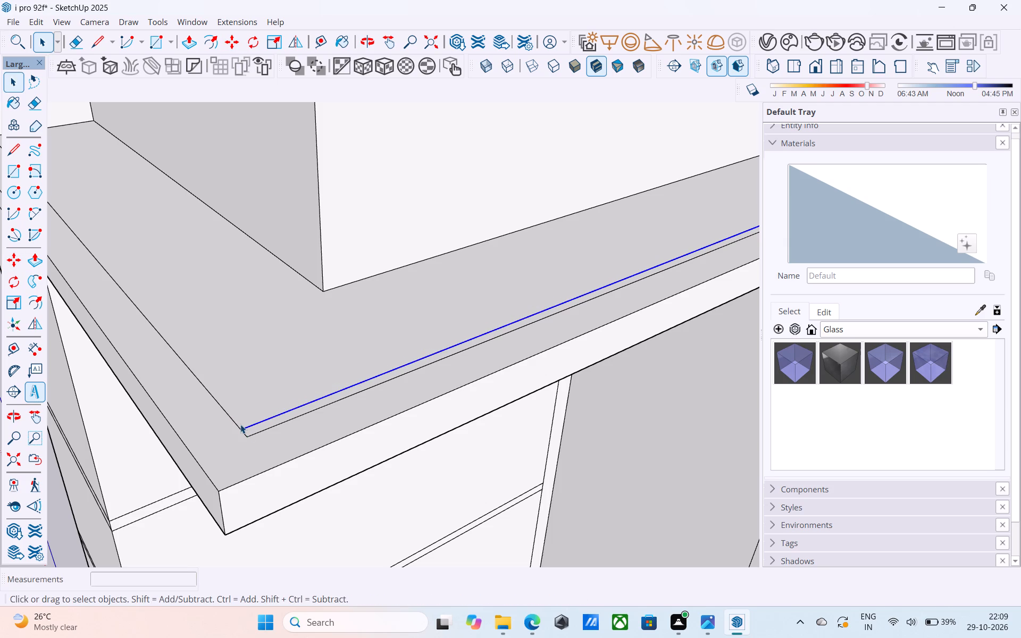
Copy the slab's side inset line 3" inward toward the upper storey's side wall.
key(space)
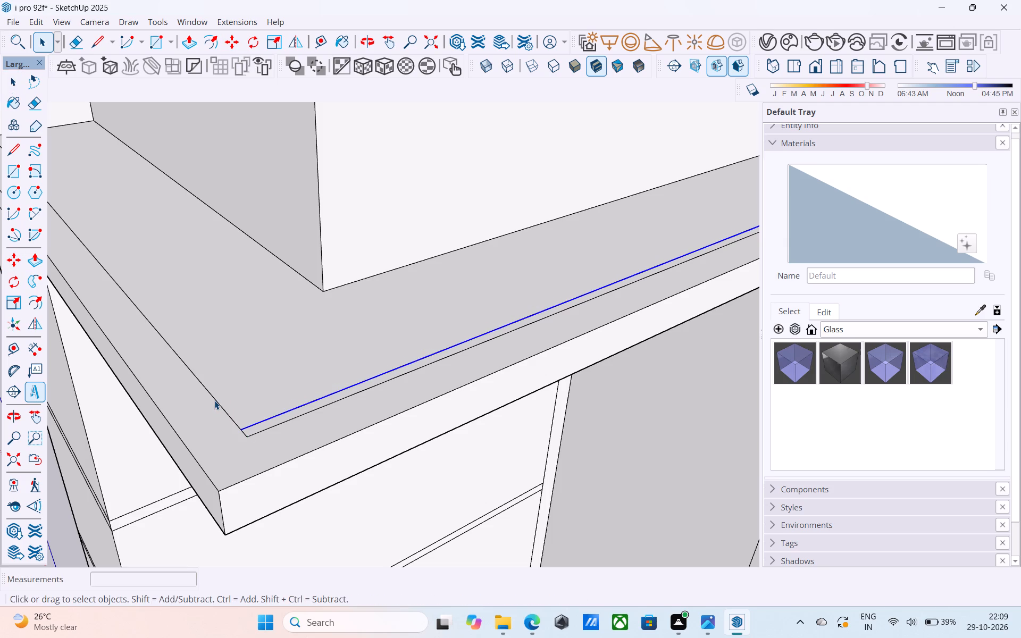
click(214, 400)
key(m)
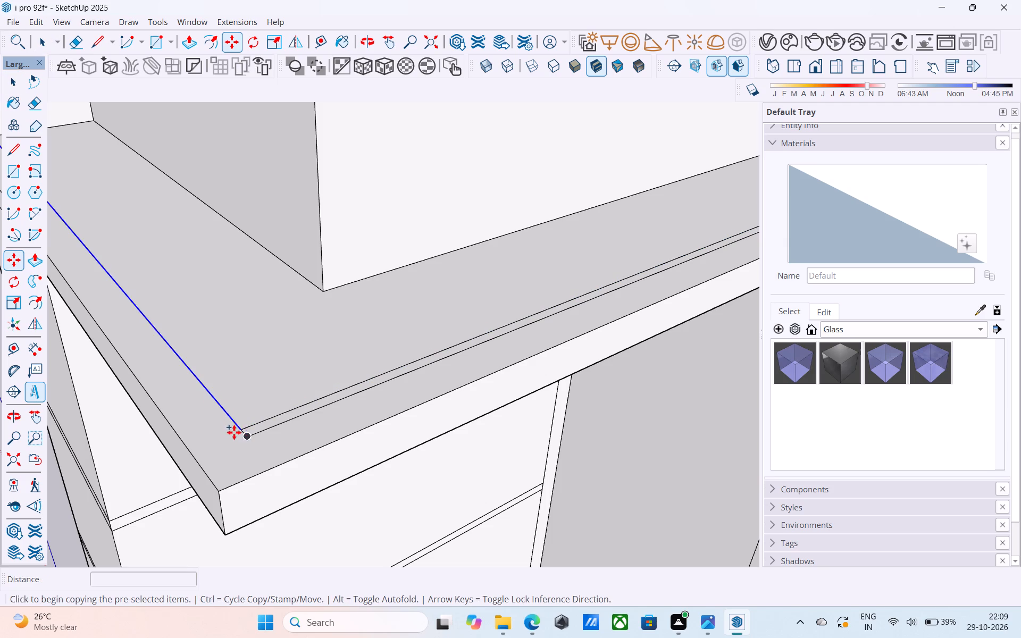
click(240, 429)
click(254, 425)
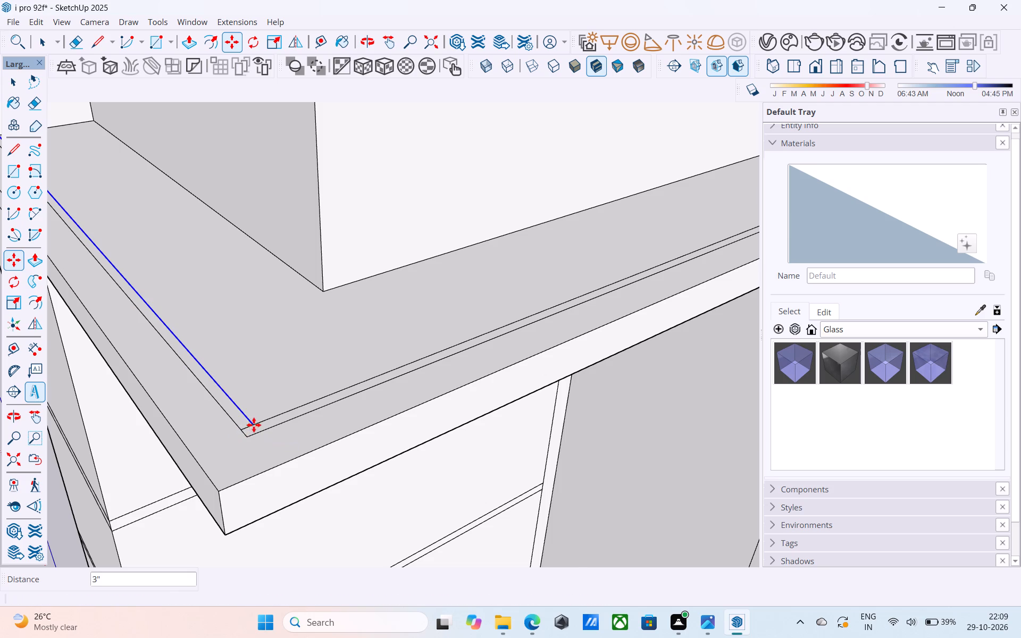
Erase the short crossing line ends at the slab corner to join the two 3" strips into one L-shaped strip.
scroll(253, 428, up, 5)
key(e)
drag(246, 429, 237, 423)
key(space)
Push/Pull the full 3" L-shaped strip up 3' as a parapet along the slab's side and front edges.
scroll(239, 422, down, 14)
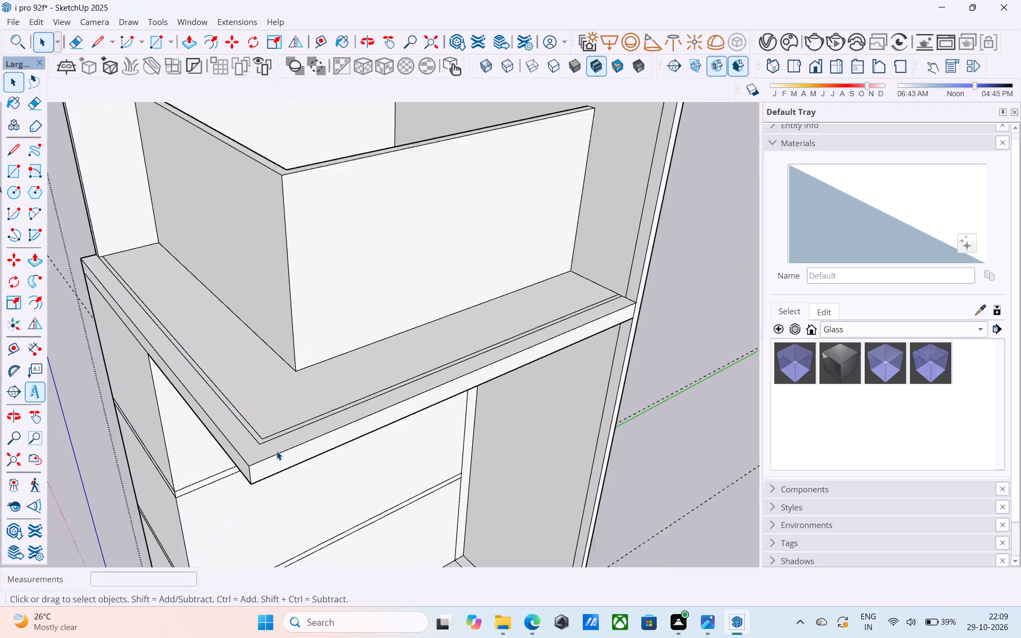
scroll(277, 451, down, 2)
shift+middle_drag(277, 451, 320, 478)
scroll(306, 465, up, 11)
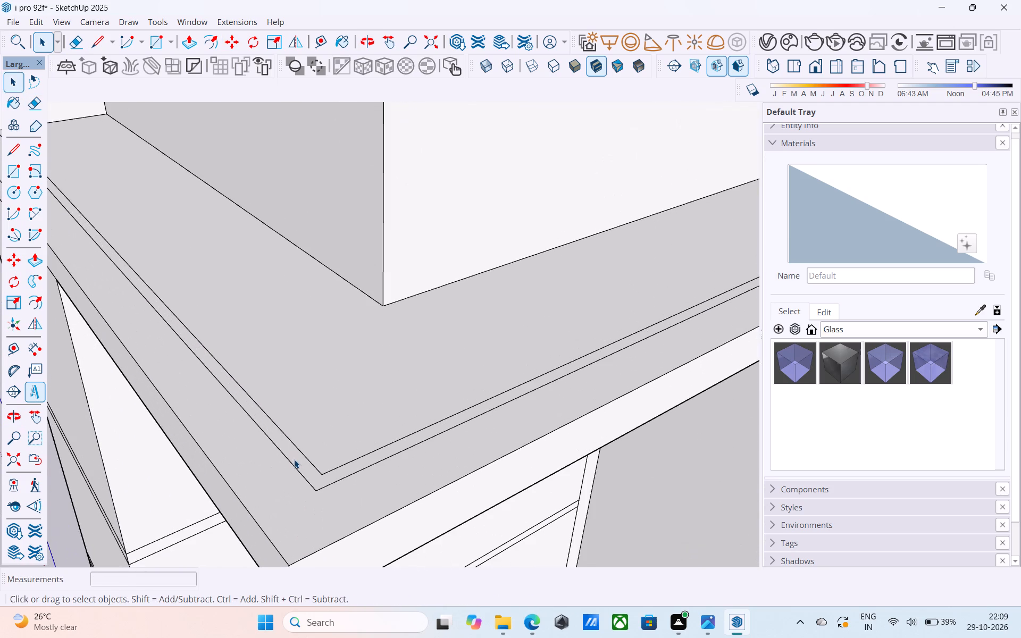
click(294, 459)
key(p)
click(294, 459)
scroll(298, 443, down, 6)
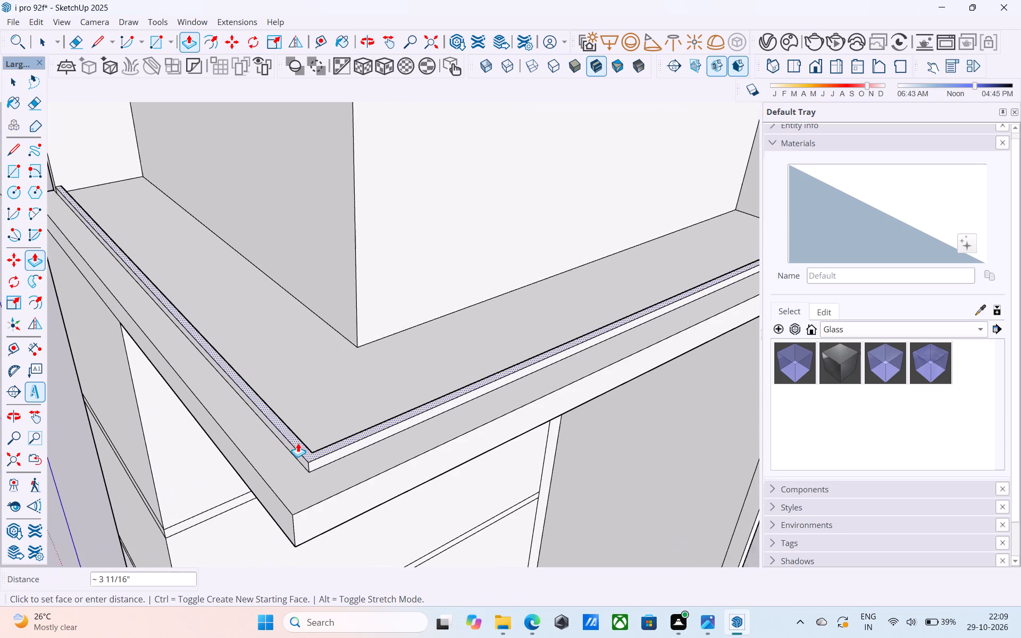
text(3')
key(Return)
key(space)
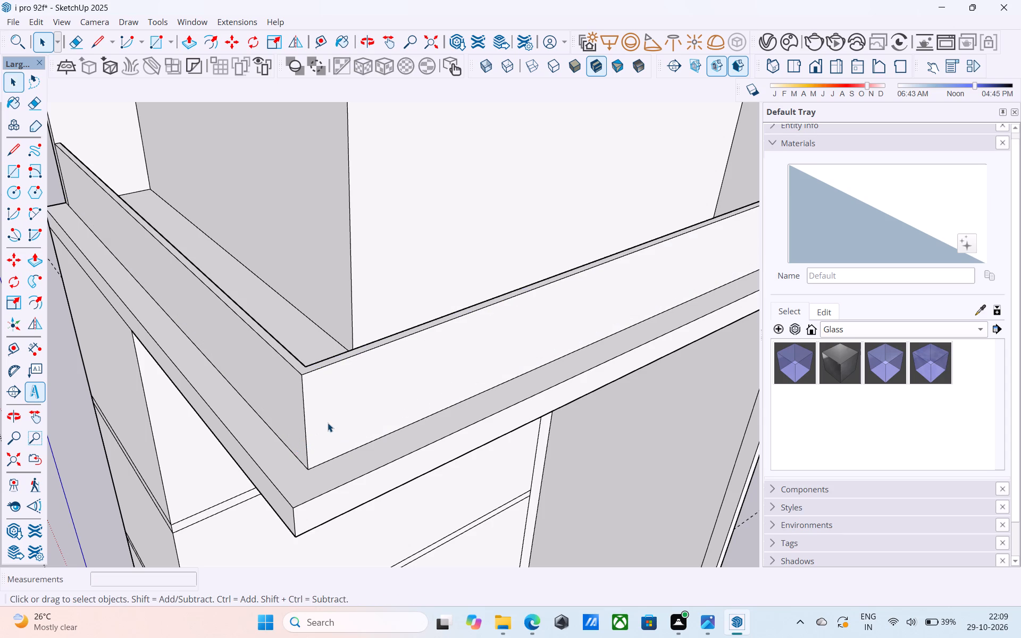
Examine the 3' parapet and its relation to the upper walls and the storeys below from several angles.
scroll(328, 423, down, 6)
middle_click(336, 439)
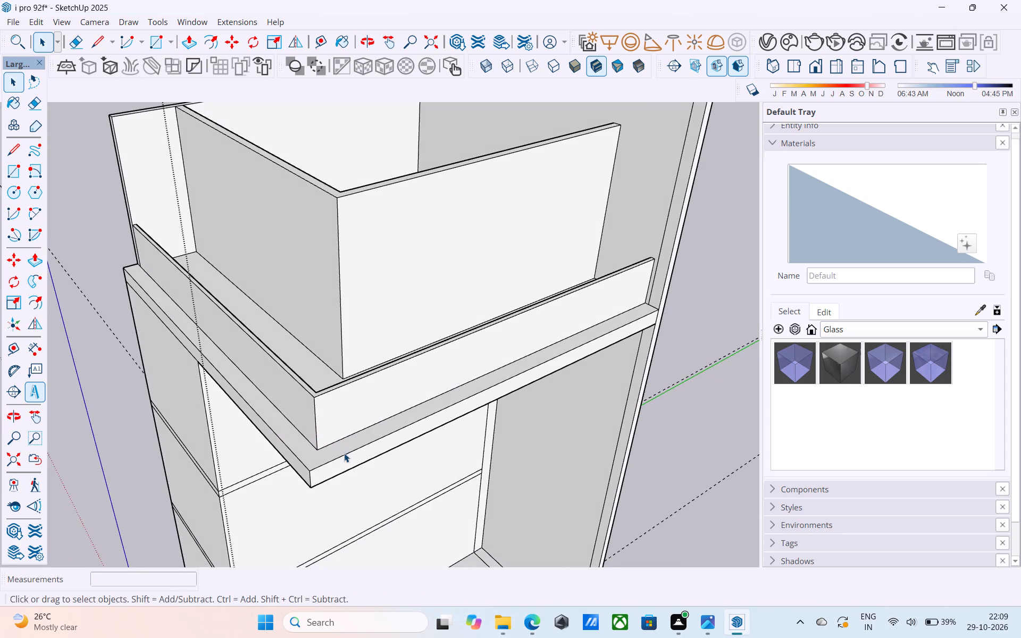
scroll(357, 442, down, 6)
middle_drag(358, 442, 383, 494)
scroll(384, 492, up, 3)
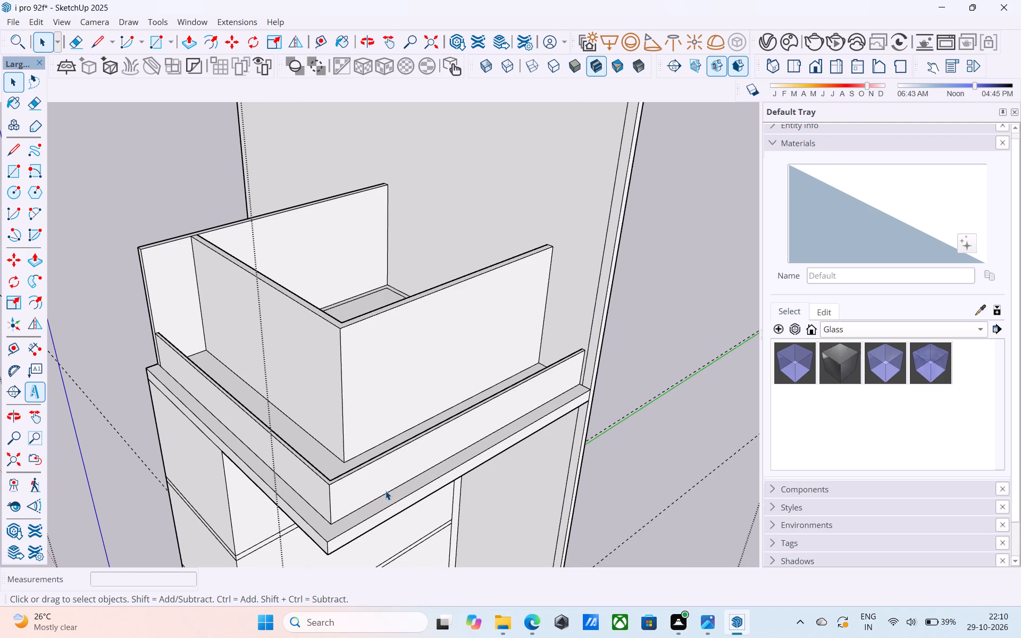
key(space)
scroll(390, 379, down, 5)
middle_drag(390, 379, 395, 401)
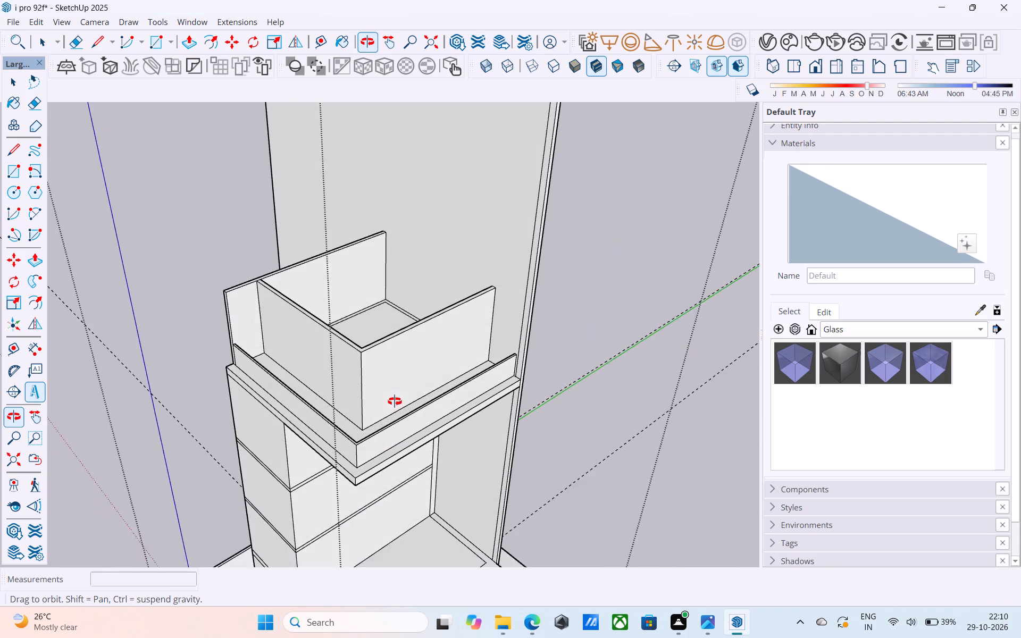
middle_drag(395, 401, 422, 390)
shift+middle_drag(422, 389, 447, 411)
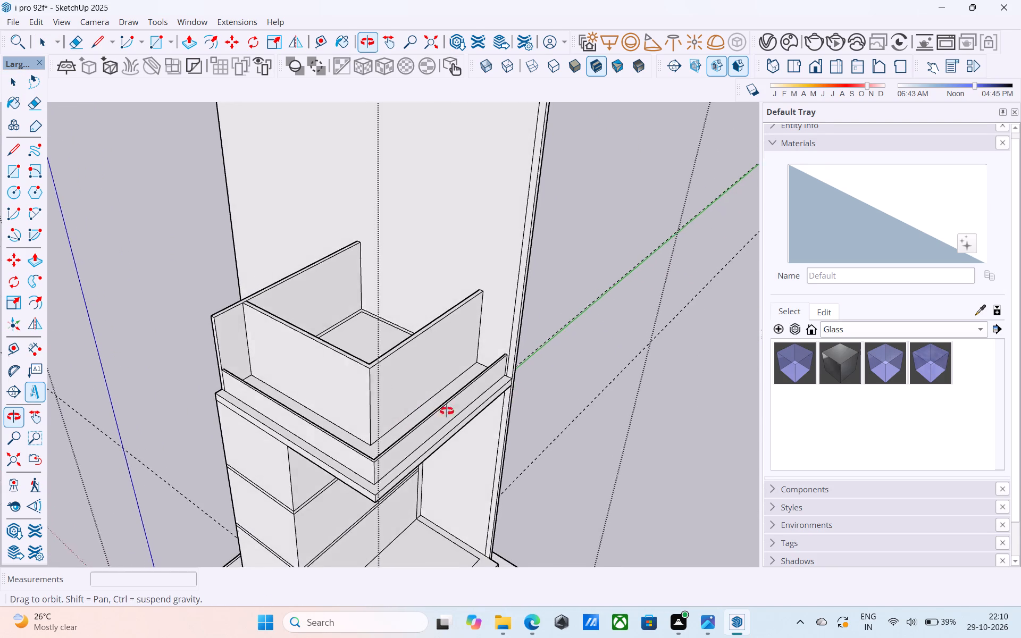
shift+middle_drag(447, 411, 456, 394)
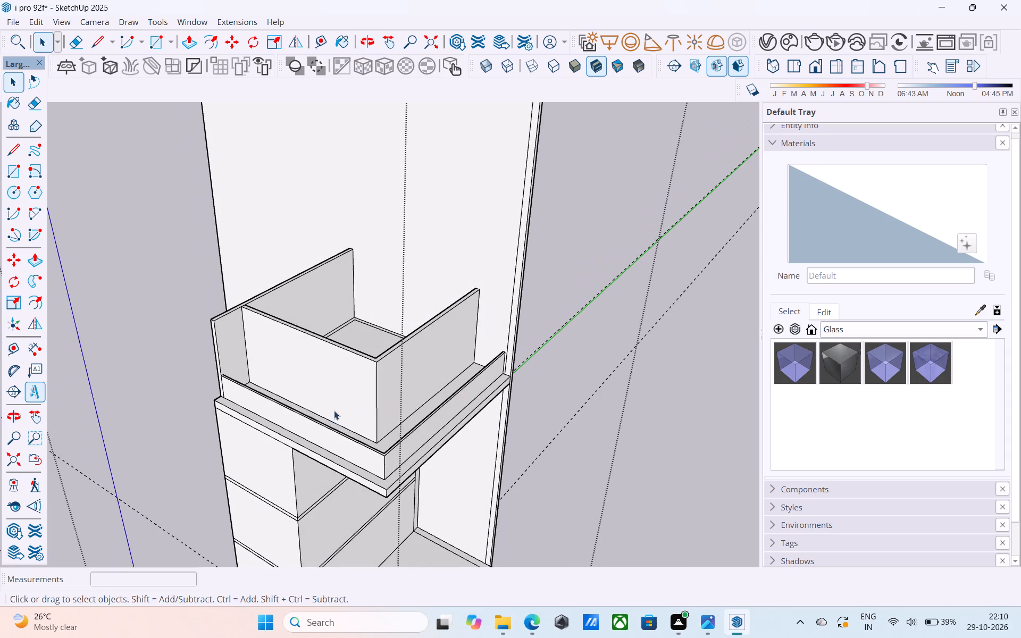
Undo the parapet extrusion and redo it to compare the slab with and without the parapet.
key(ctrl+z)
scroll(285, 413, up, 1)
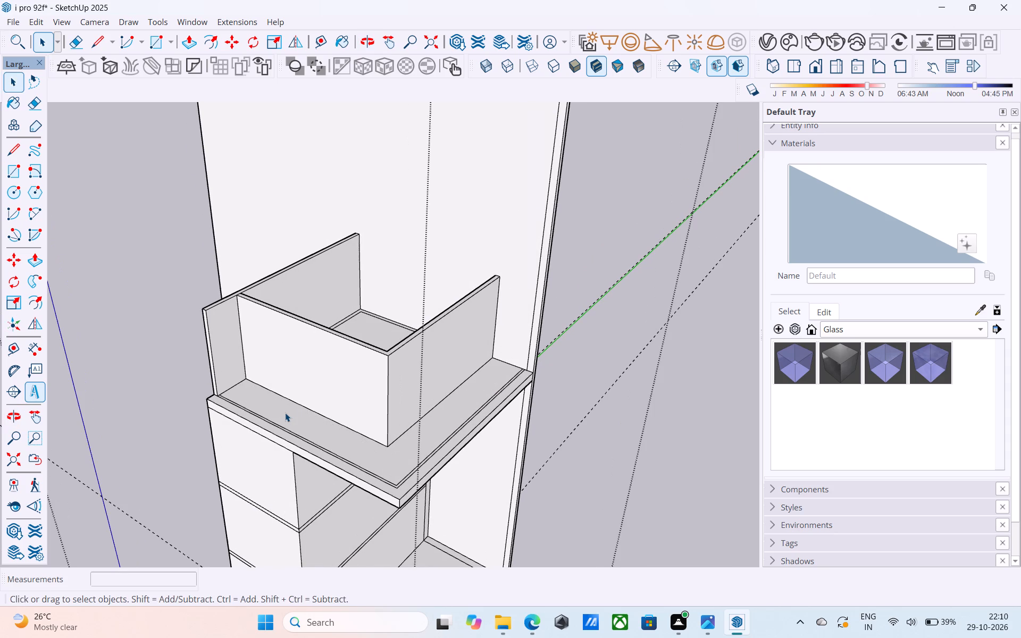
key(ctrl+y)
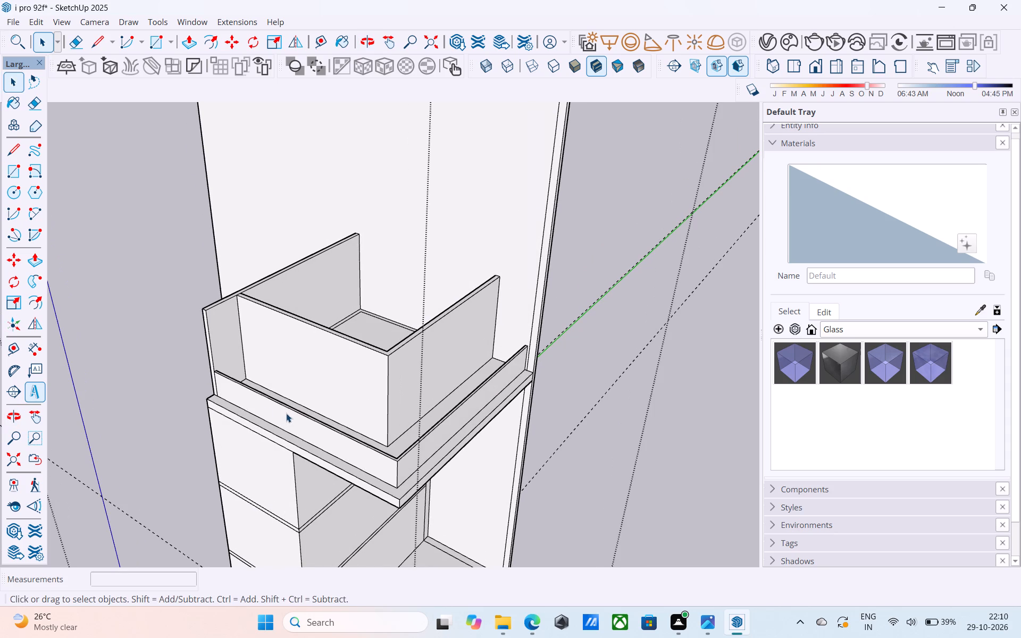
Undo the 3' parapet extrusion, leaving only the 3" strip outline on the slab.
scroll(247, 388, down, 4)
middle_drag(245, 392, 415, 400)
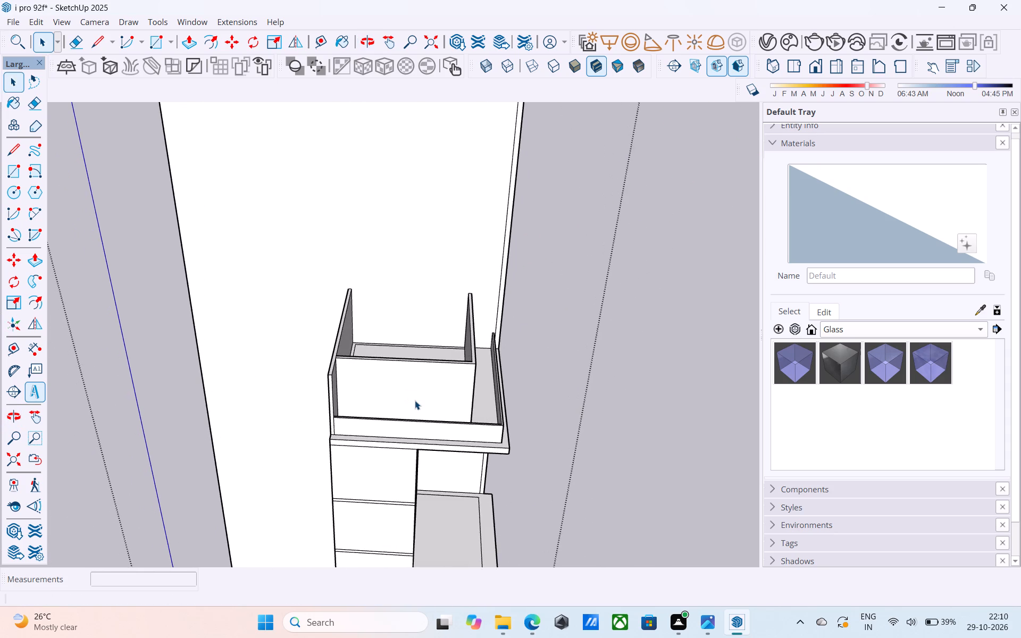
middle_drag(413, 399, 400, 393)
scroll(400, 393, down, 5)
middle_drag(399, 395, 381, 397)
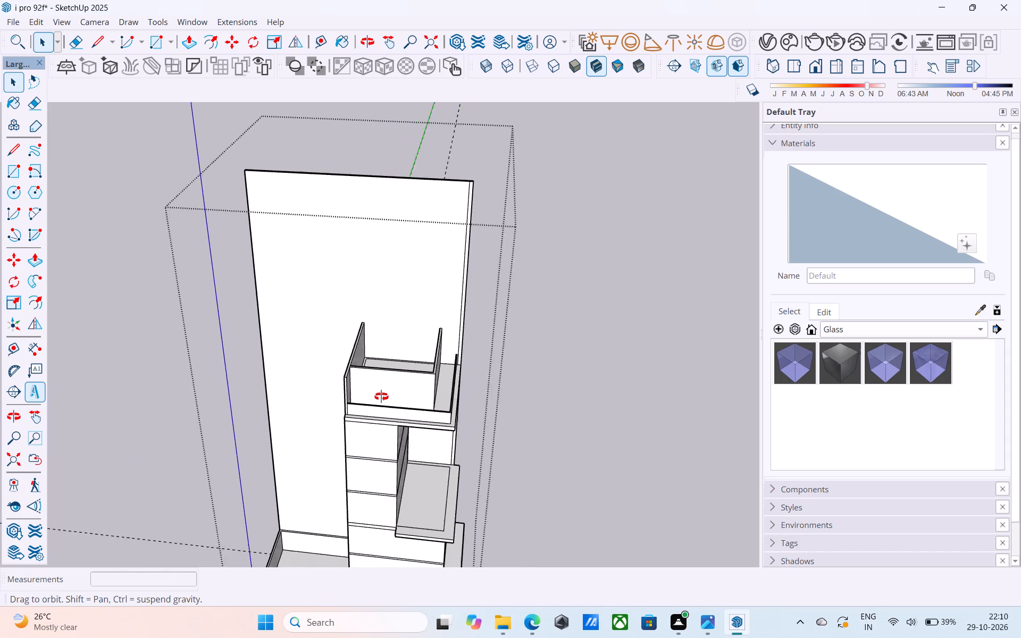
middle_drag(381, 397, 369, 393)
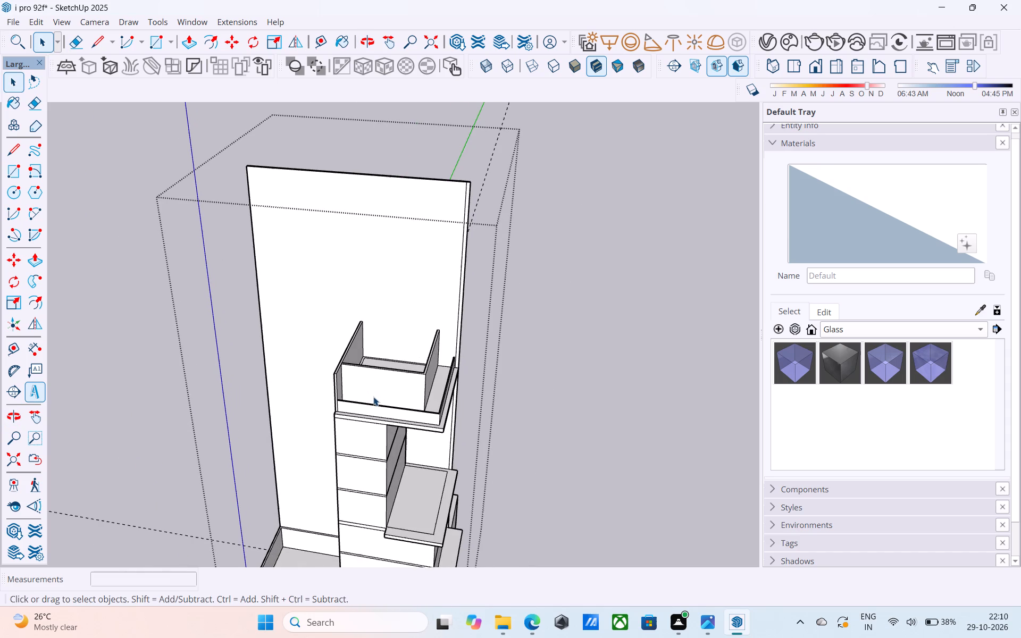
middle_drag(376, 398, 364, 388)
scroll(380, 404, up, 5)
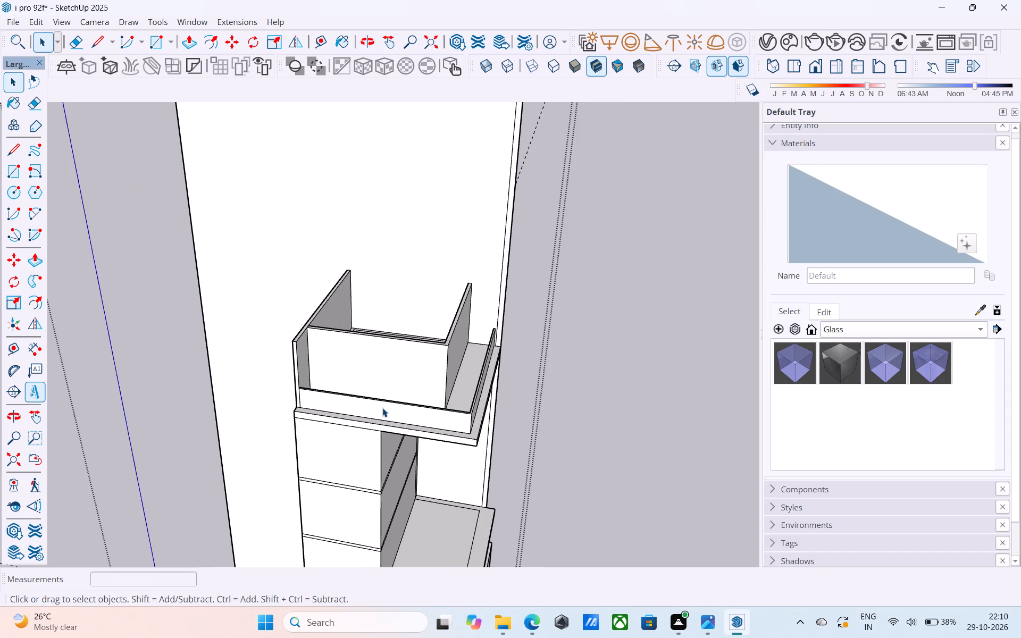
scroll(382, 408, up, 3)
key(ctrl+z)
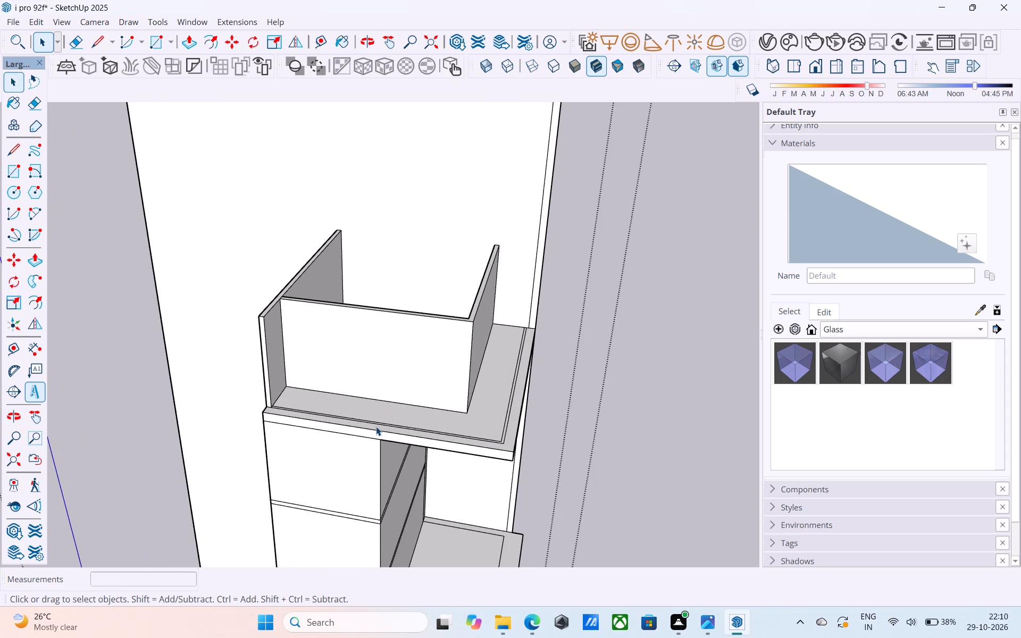
Draw a line from the lower wall's corner up the slab's side edge and across the top to the inner inset line, splitting the strip.
key(l)
scroll(376, 426, up, 6)
click(381, 450)
scroll(383, 449, up, 4)
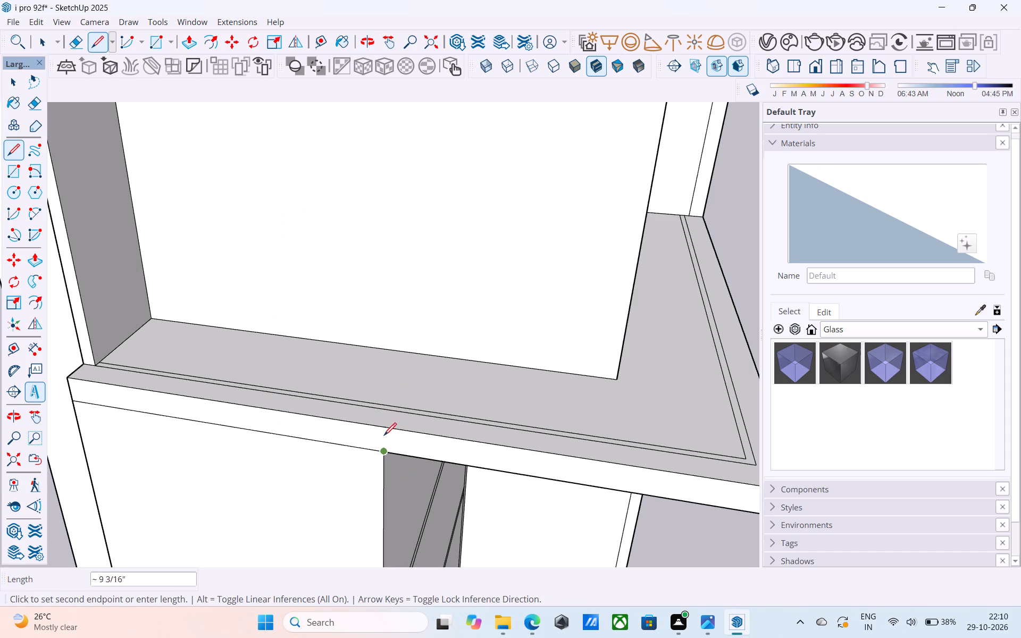
click(382, 430)
click(382, 430)
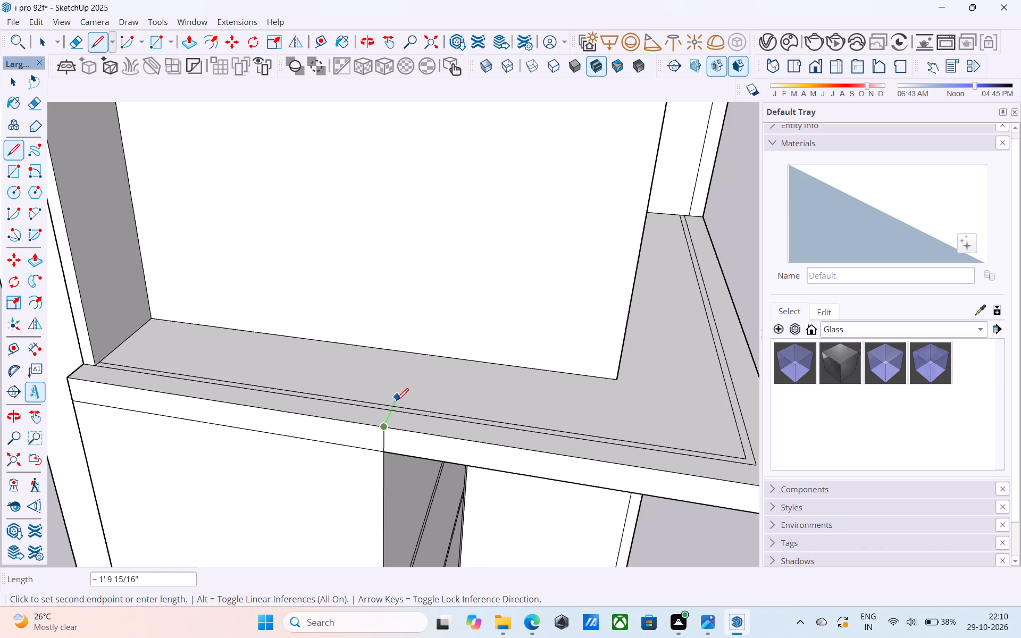
scroll(392, 404, up, 5)
click(392, 407)
key(space)
Push/Pull the 3" strip from the dividing line around the corner and along the front up 3' as a parapet.
click(400, 410)
scroll(294, 406, down, 3)
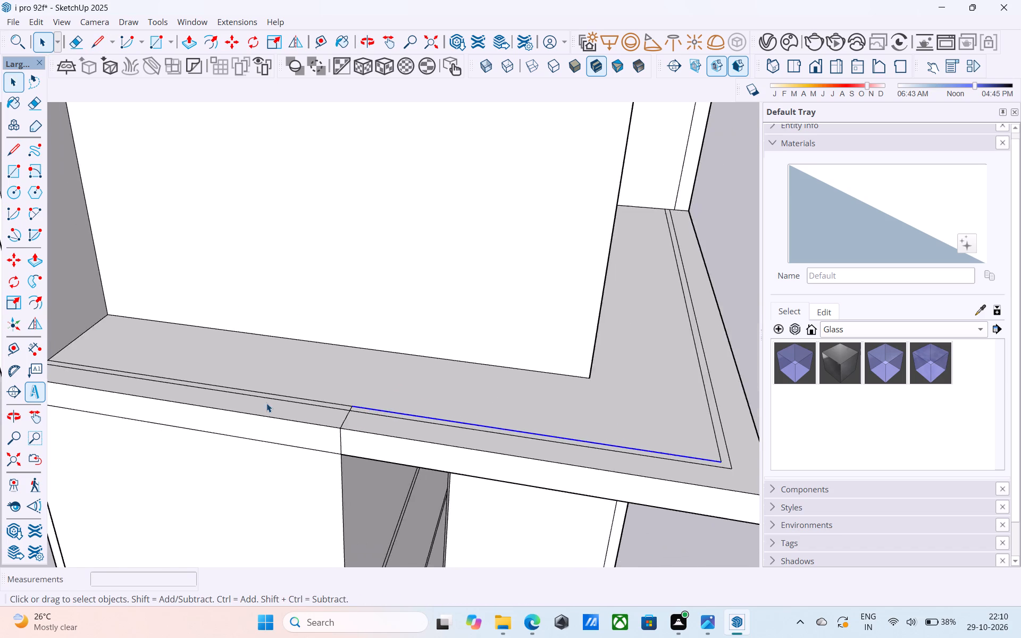
scroll(266, 403, down, 6)
middle_drag(449, 421, 355, 424)
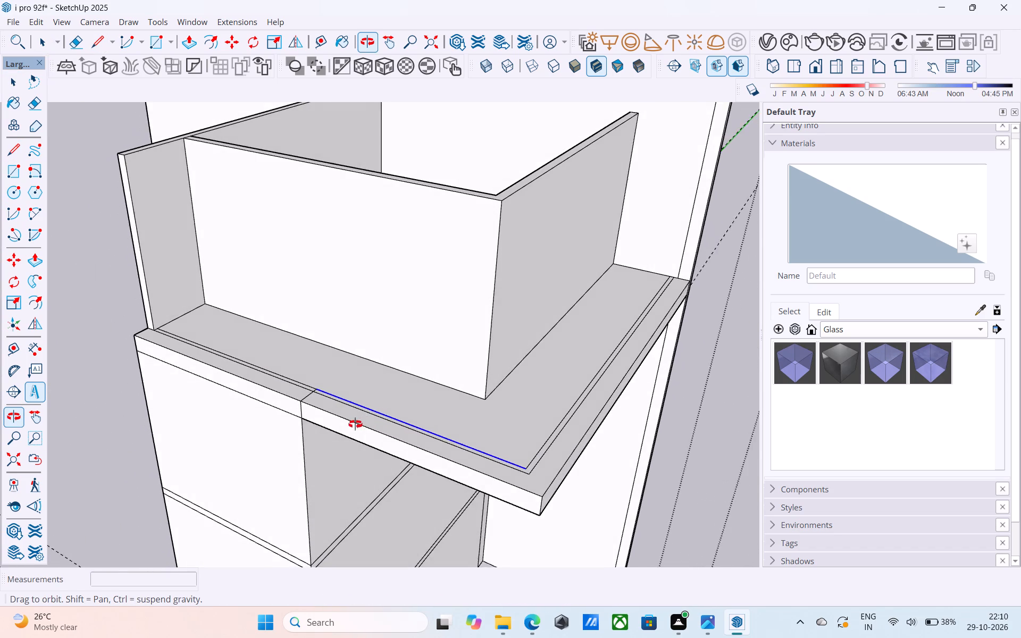
middle_drag(355, 424, 410, 454)
scroll(411, 454, up, 7)
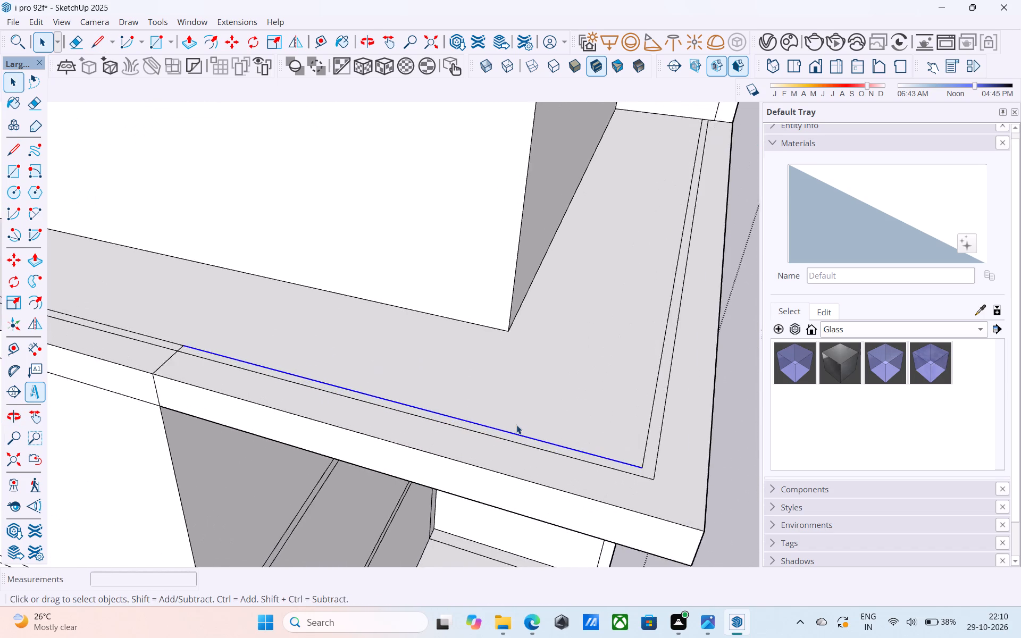
scroll(516, 425, up, 3)
click(504, 441)
key(p)
click(504, 441)
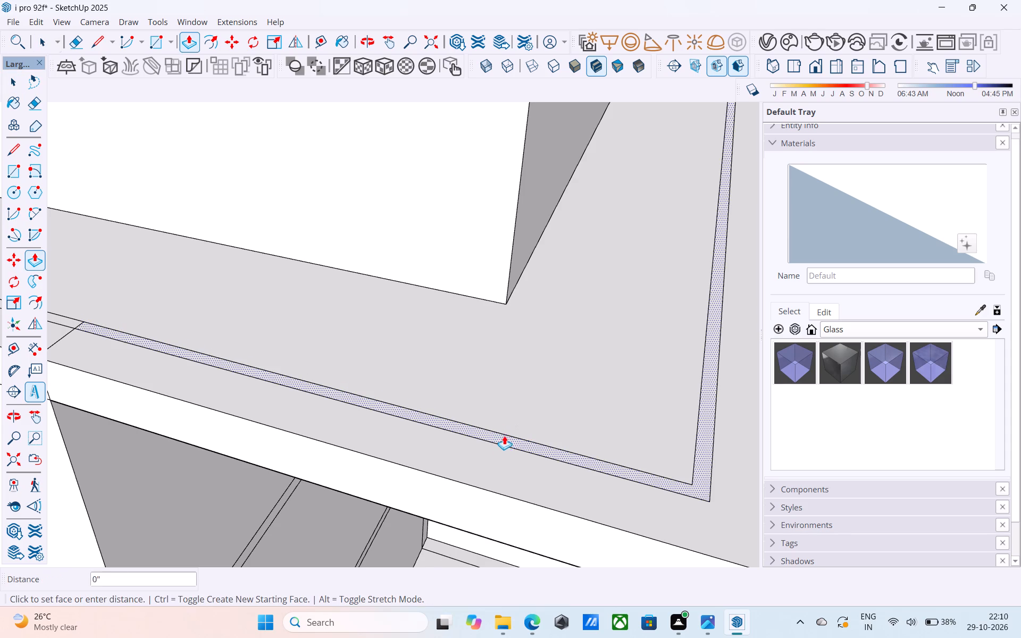
text(3')
key(Return)
key(space)
Copy the inner vertical edge of the side parapet's open end 3" along its inner face.
scroll(504, 425, down, 6)
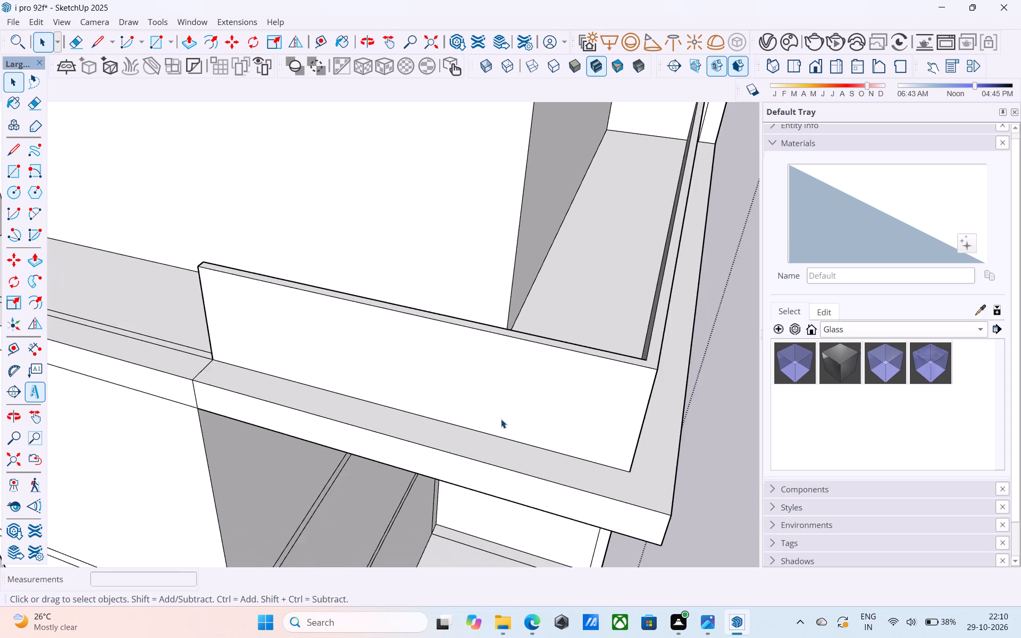
scroll(501, 419, down, 7)
middle_drag(499, 419, 480, 445)
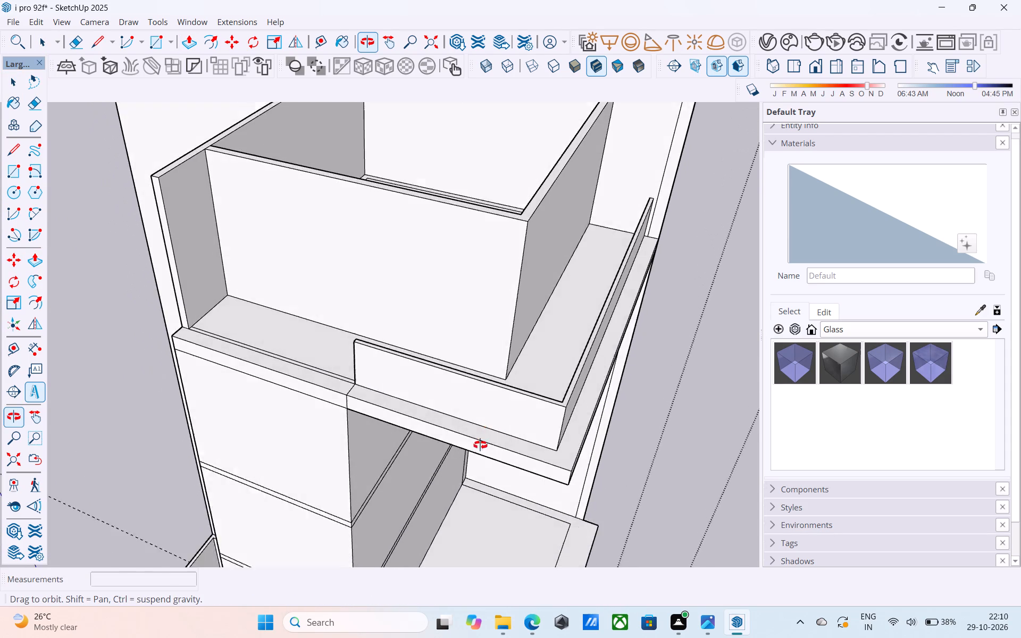
middle_drag(480, 445, 833, 439)
scroll(499, 408, up, 6)
middle_drag(483, 380, 642, 399)
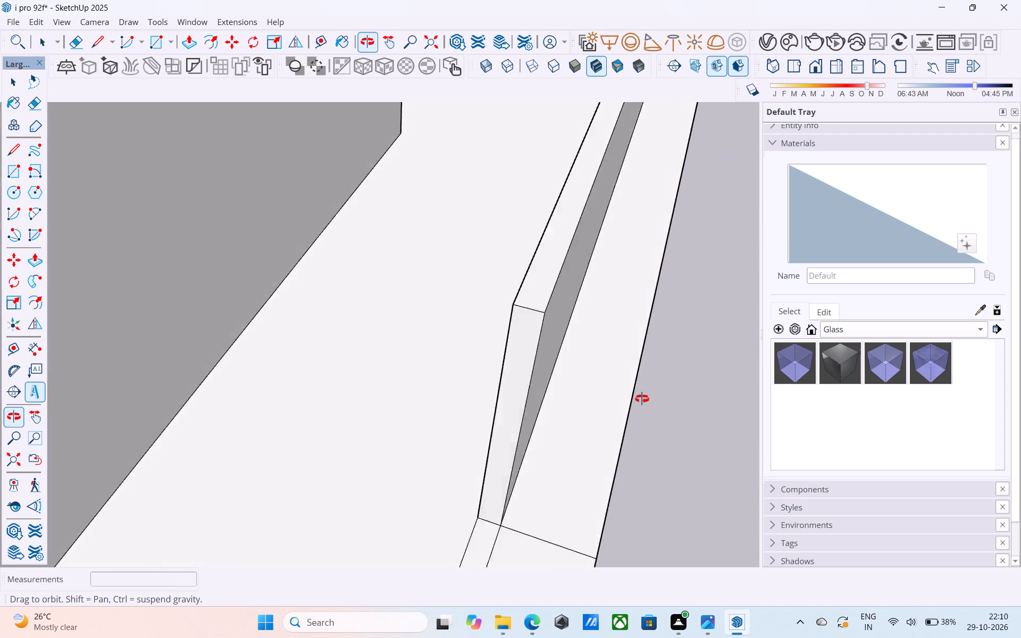
middle_drag(642, 399, 655, 401)
scroll(593, 342, up, 2)
shift+middle_drag(592, 341, 572, 362)
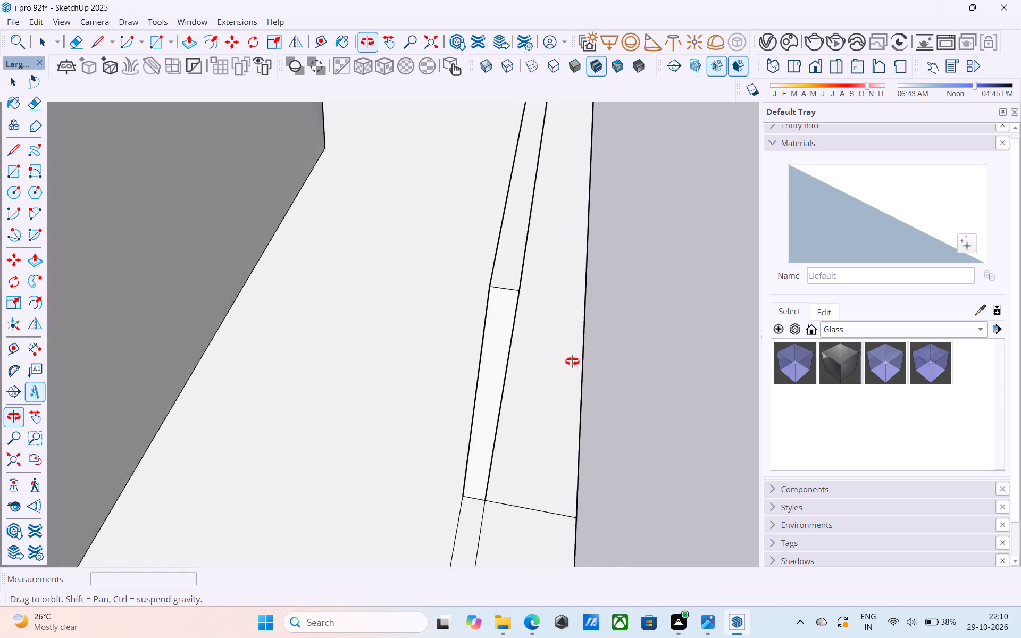
shift+middle_drag(572, 362, 608, 362)
click(531, 301)
shift+middle_drag(531, 301, 522, 371)
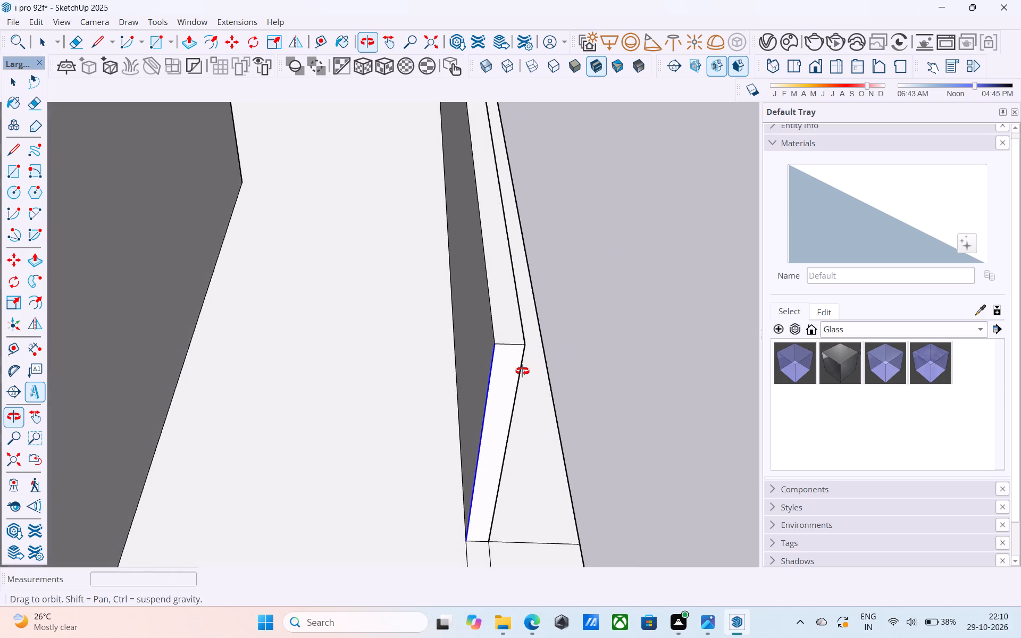
shift+middle_drag(522, 371, 549, 374)
key(m)
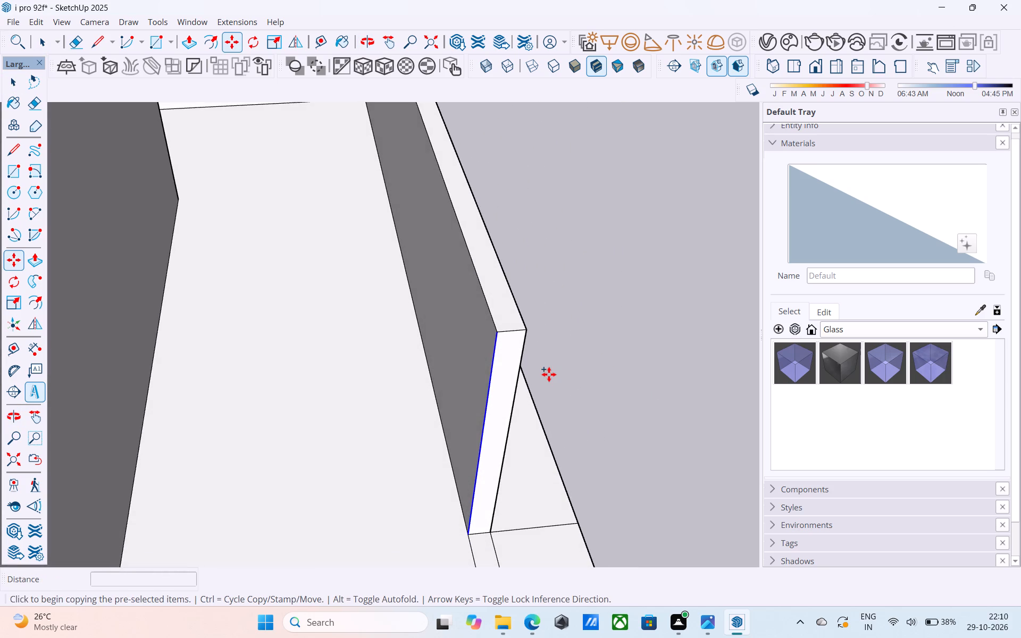
click(503, 328)
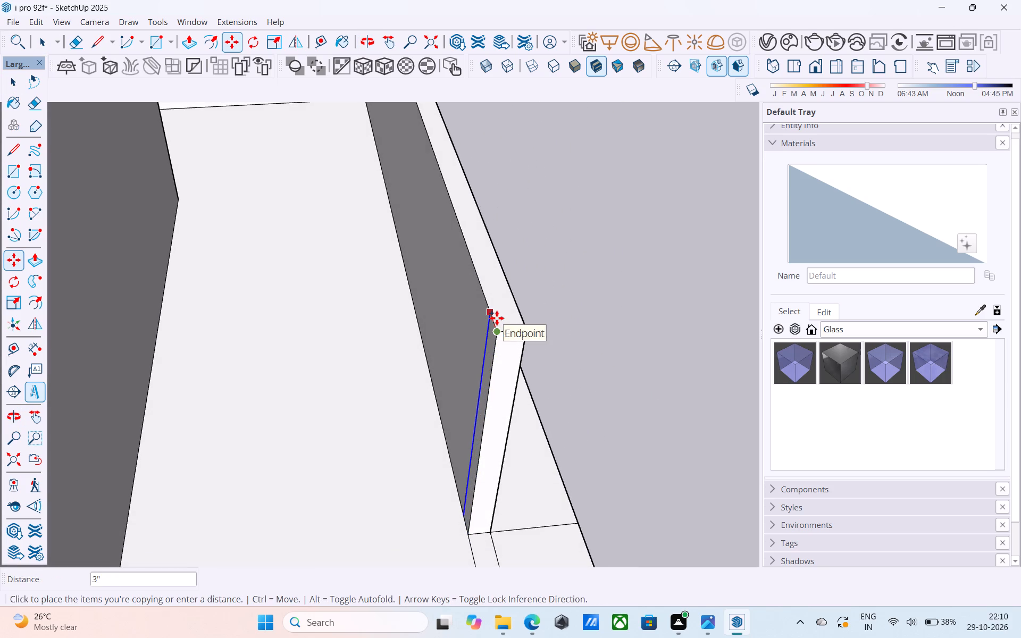
click(497, 317)
key(space)
Push/Pull the 3" wide strip at the parapet's end inward to meet the upper storey's side wall.
click(493, 326)
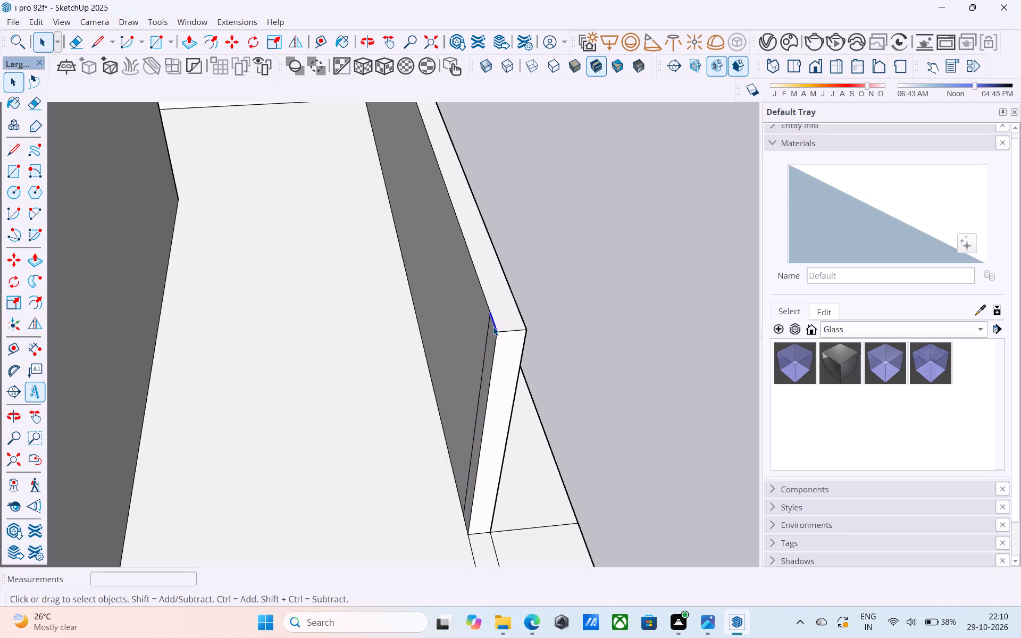
click(493, 326)
key(p)
click(493, 333)
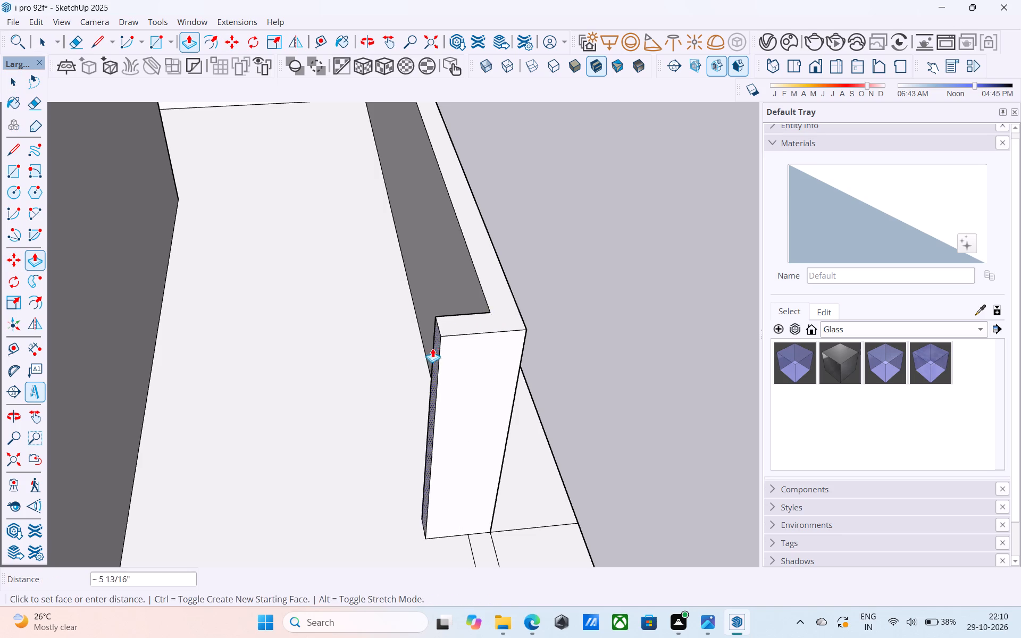
middle_drag(423, 350, 167, 360)
click(156, 353)
scroll(327, 326, down, 4)
key(space)
middle_drag(402, 348, 238, 348)
scroll(242, 348, down, 3)
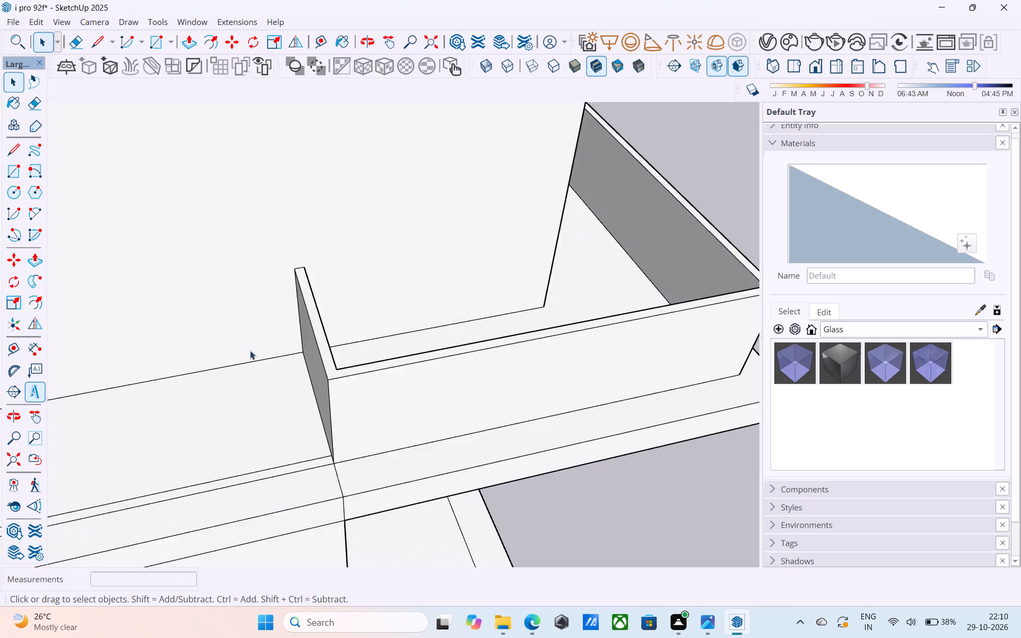
Undo the 3' high parapet so only the flat 3" inset strip remains on the top slab.
scroll(250, 350, down, 13)
middle_drag(436, 394, 169, 279)
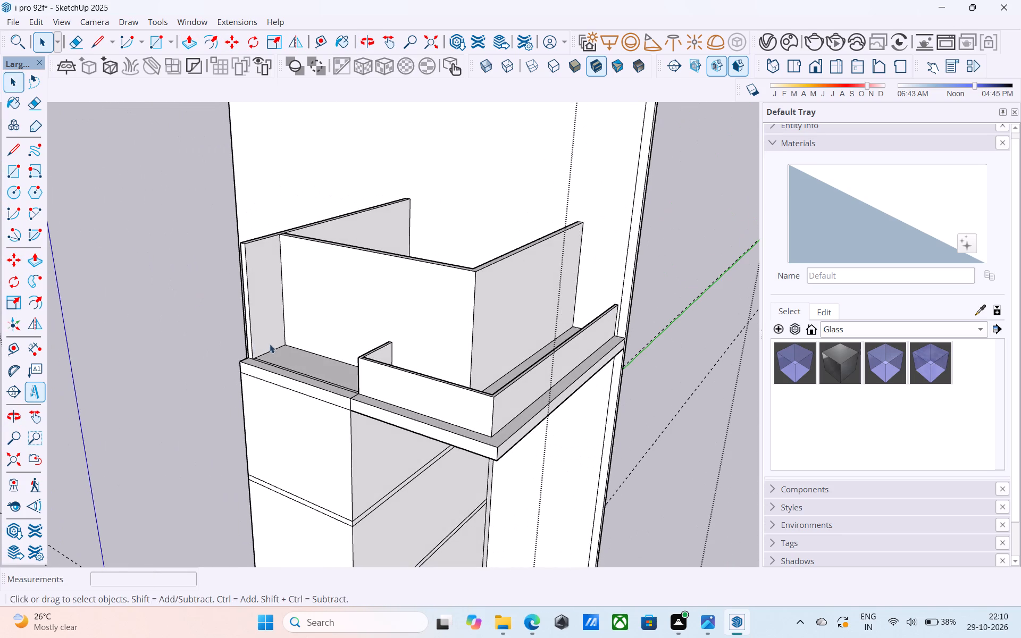
scroll(312, 337, down, 4)
middle_drag(312, 337, 304, 325)
scroll(312, 295, down, 5)
scroll(328, 322, up, 2)
key(ctrl+z)
key(ctrl+z)
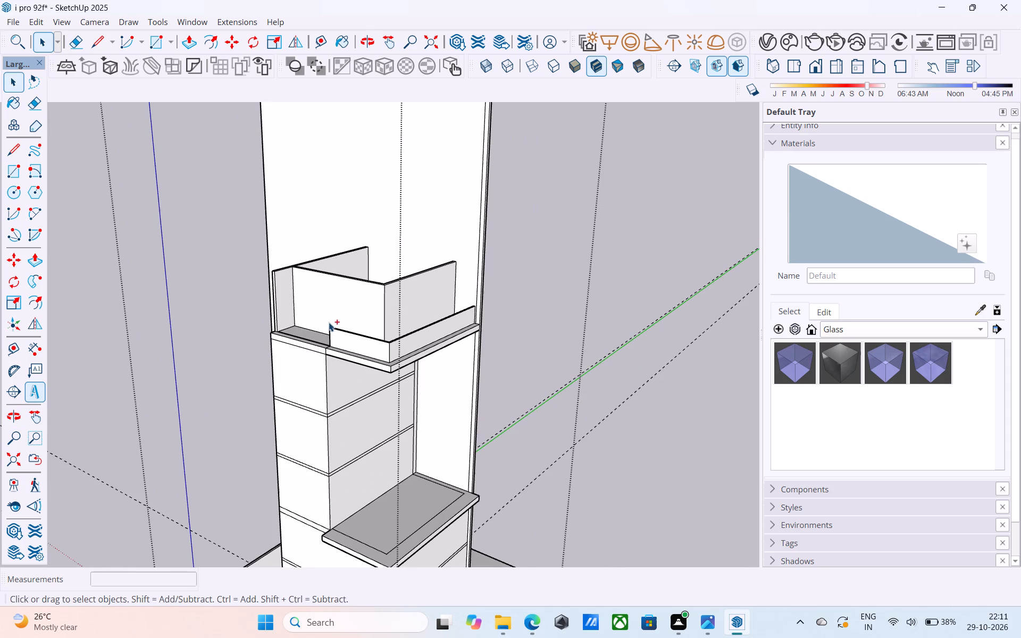
key(ctrl+z)
Push/Pull the top slab's front edge face, from the dividing line to the corner, outward to the lower slab's front edge.
scroll(376, 373, up, 5)
click(378, 365)
click(379, 363)
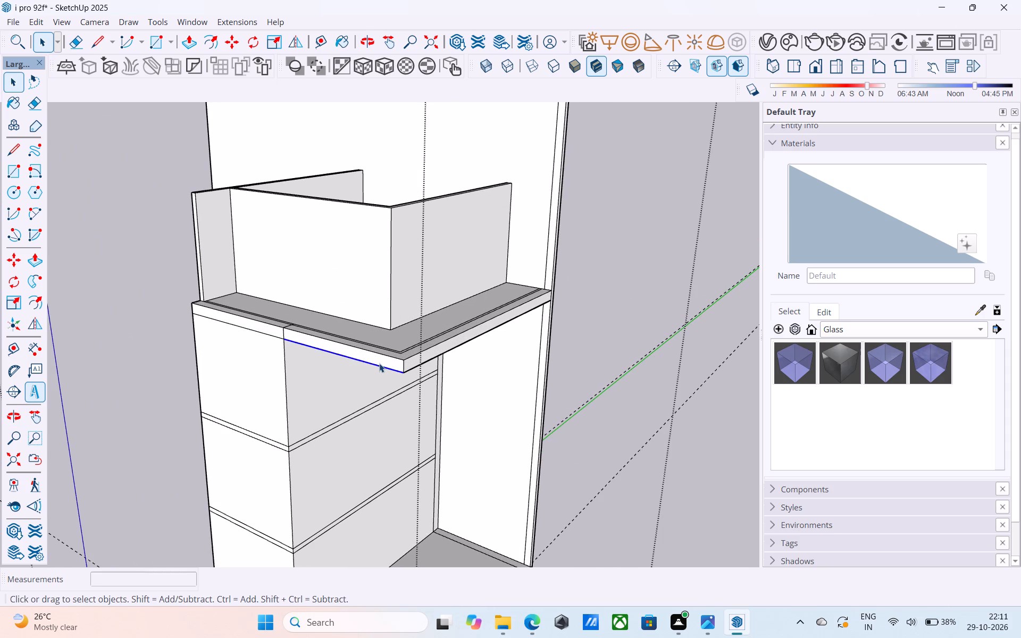
key(p)
click(379, 363)
scroll(364, 370, down, 8)
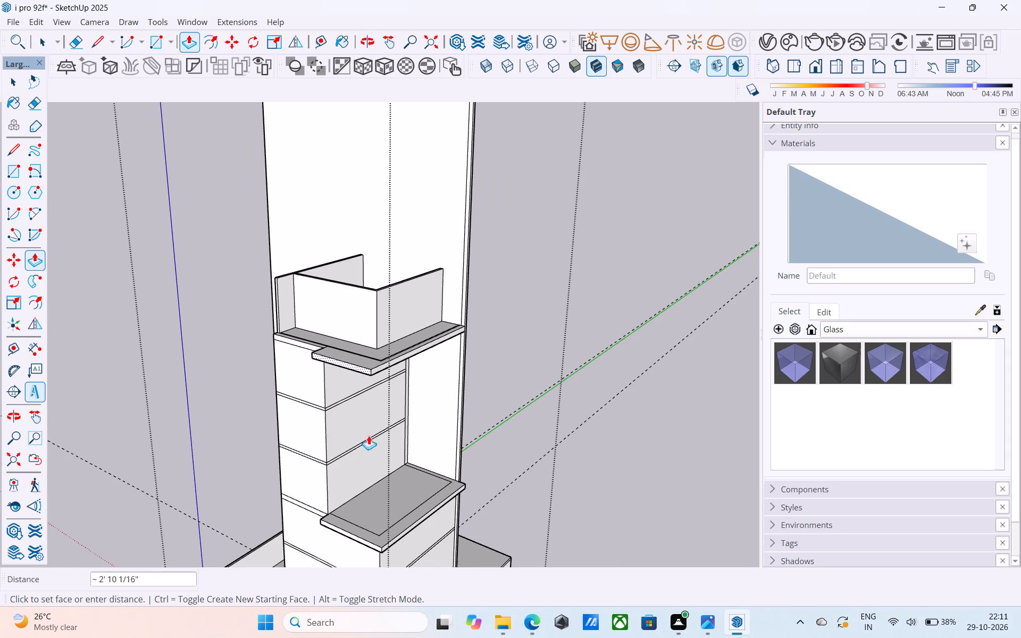
click(349, 531)
key(space)
scroll(389, 371, up, 7)
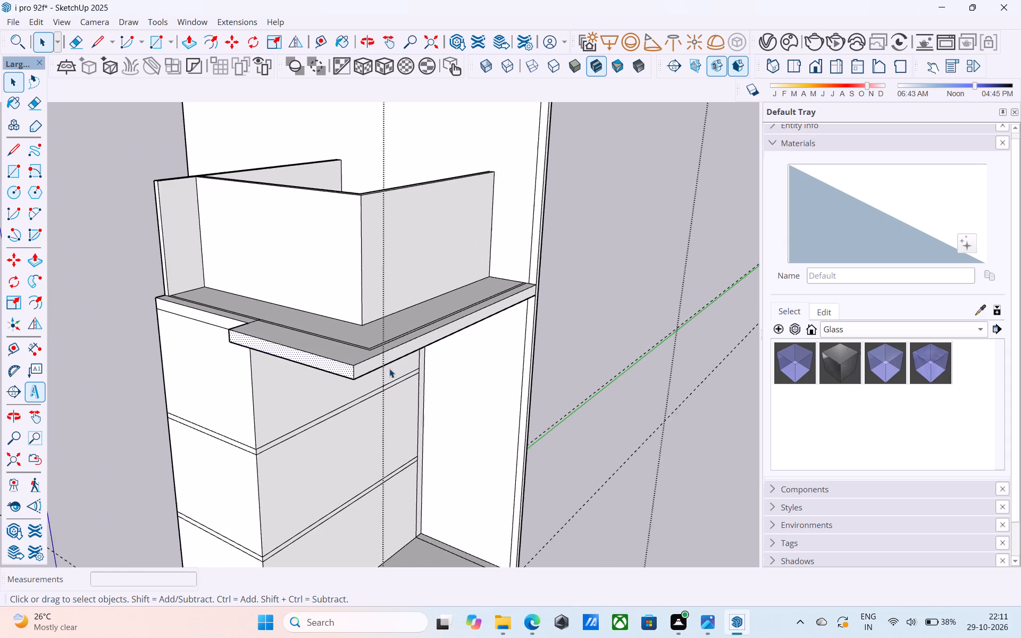
Push/Pull the top slab's long side face outward to line up with the lower slab's side edge.
click(389, 354)
key(p)
click(389, 354)
scroll(393, 370, down, 8)
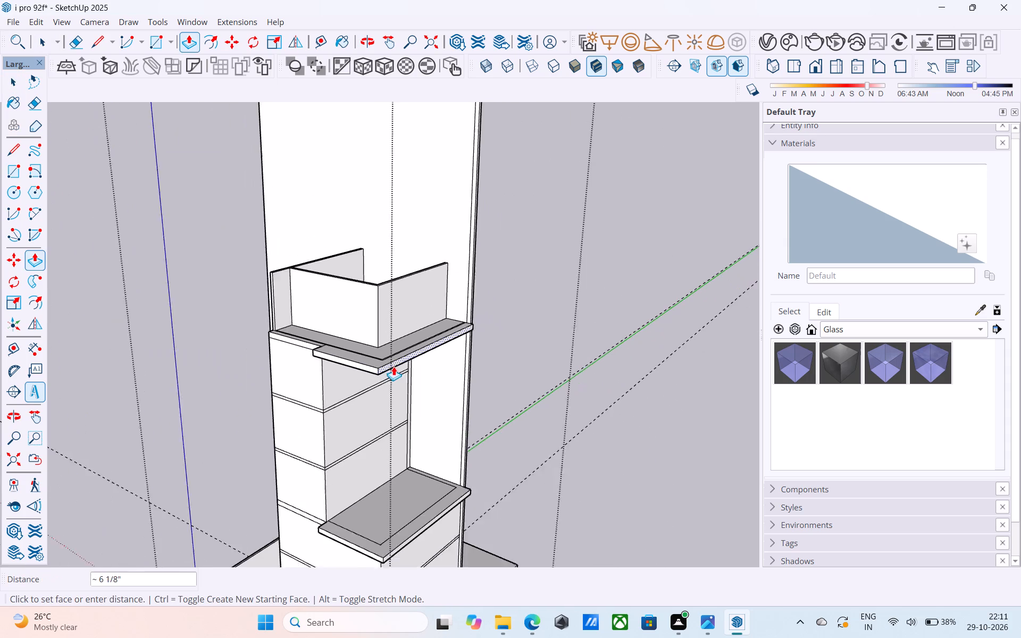
scroll(394, 366, down, 1)
scroll(424, 507, up, 4)
click(420, 514)
key(space)
Erase the old inset and former edge lines crossing the top of the enlarged balcony slab.
scroll(418, 510, down, 3)
middle_drag(418, 510, 435, 567)
scroll(402, 459, up, 9)
key(e)
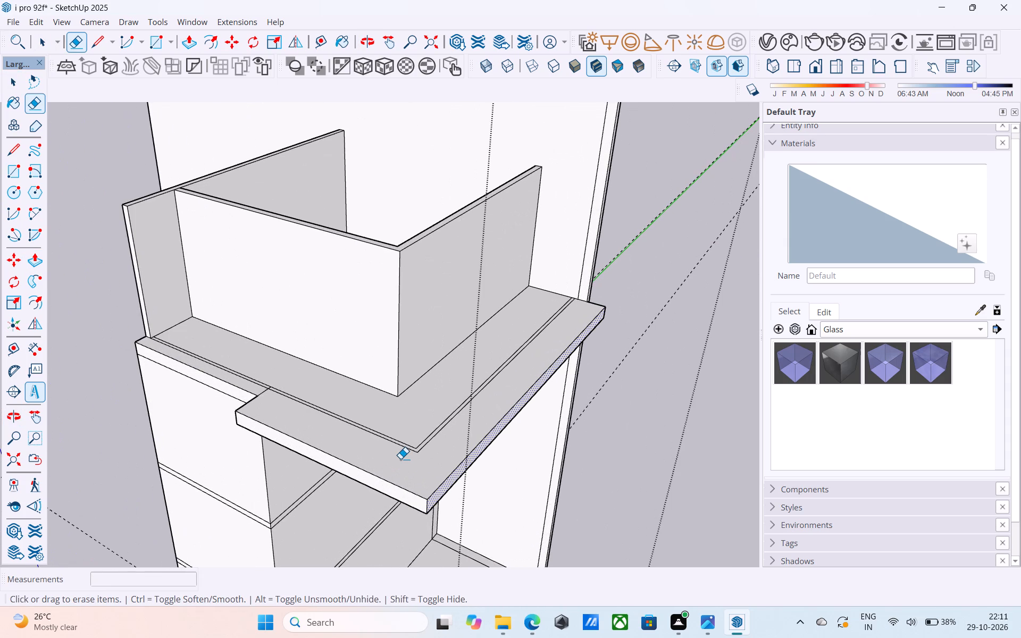
drag(390, 447, 392, 440)
drag(436, 451, 420, 437)
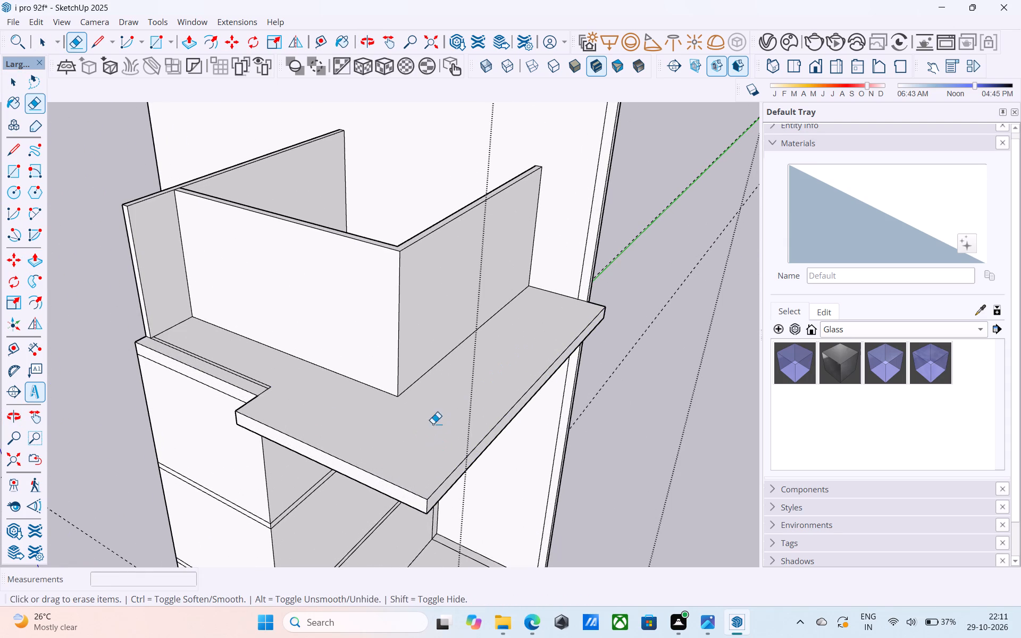
Copy the short top edge at the slab's notch 3" inward onto the balcony floor.
scroll(315, 416, up, 1)
middle_drag(315, 416, 589, 374)
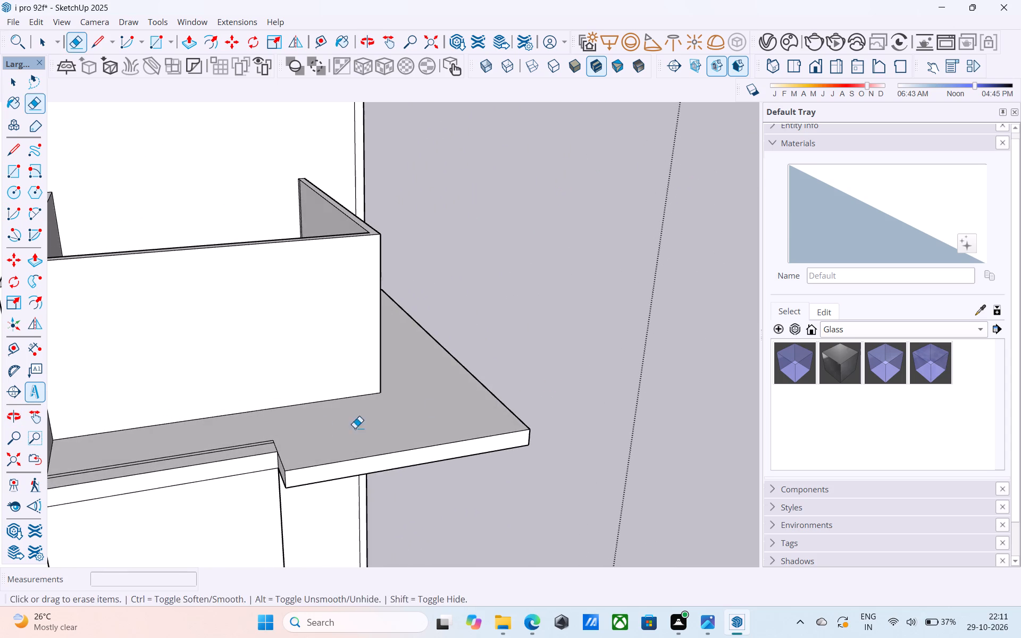
key(space)
scroll(271, 459, up, 7)
click(292, 463)
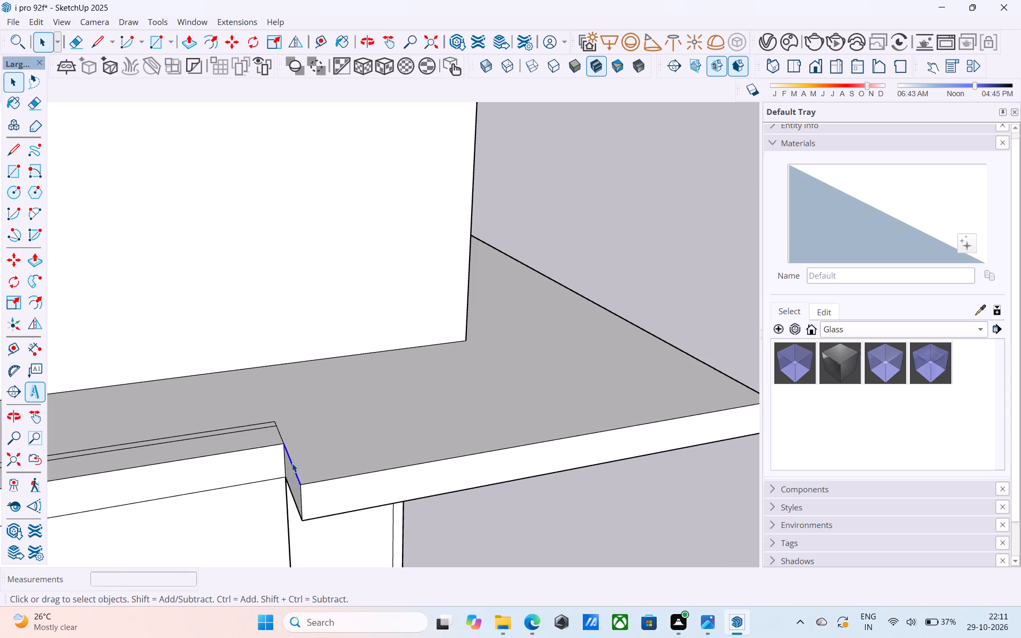
key(m)
click(298, 484)
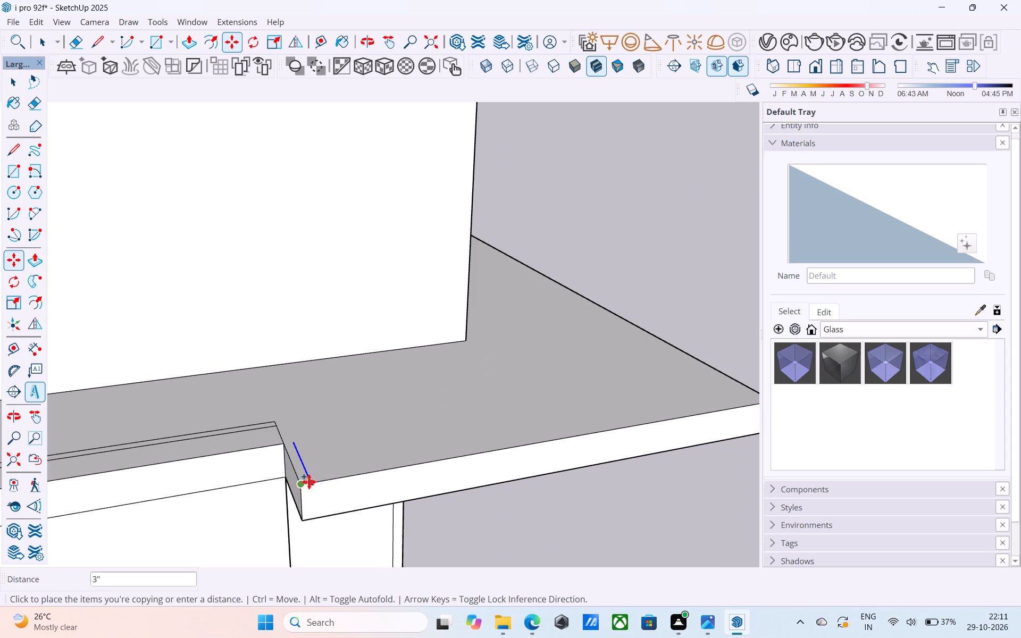
click(309, 482)
key(space)
Copy the extended slab's front top edge inward to form a narrow border strip.
click(334, 477)
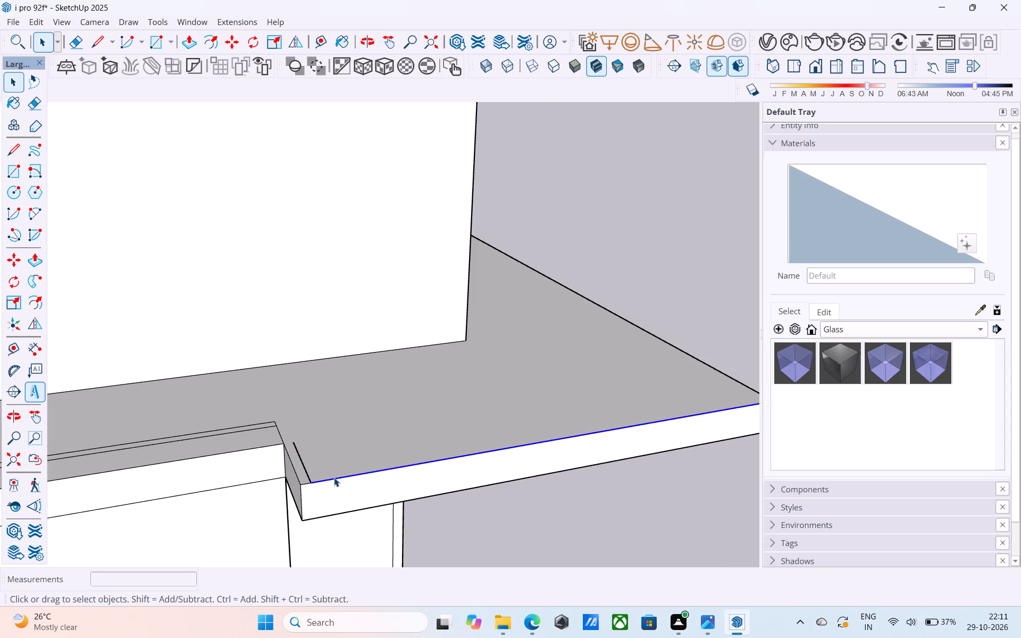
key(m)
scroll(320, 488, up, 6)
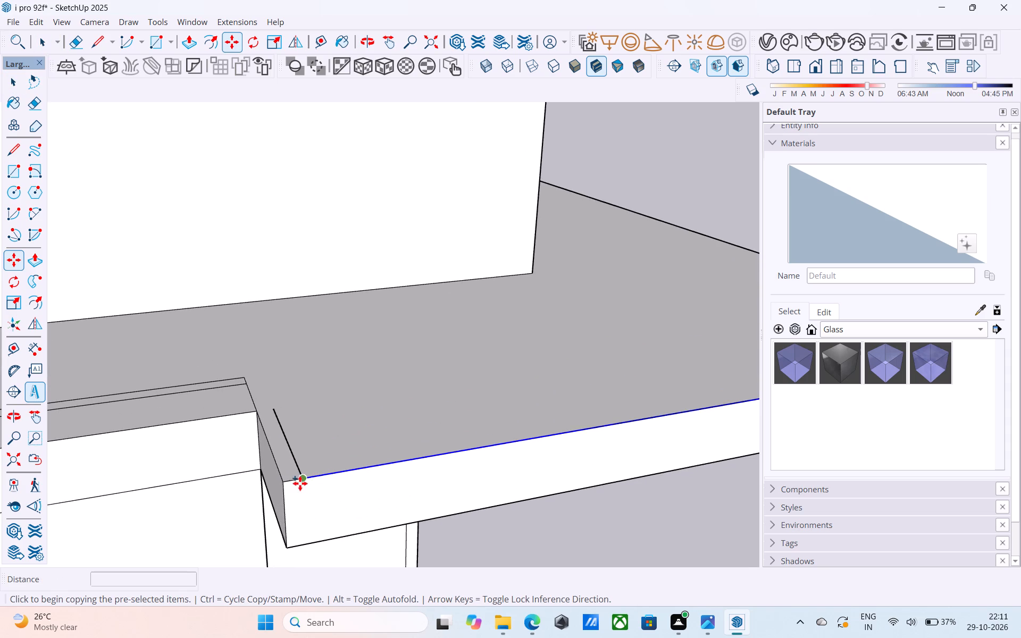
click(300, 483)
click(295, 470)
Copy the slab's long side top edge inward to form a matching border strip along that side.
middle_click(213, 450)
scroll(213, 450, down, 9)
middle_drag(499, 410, 239, 427)
scroll(224, 404, down, 5)
middle_drag(431, 456, 414, 449)
scroll(421, 454, up, 3)
key(space)
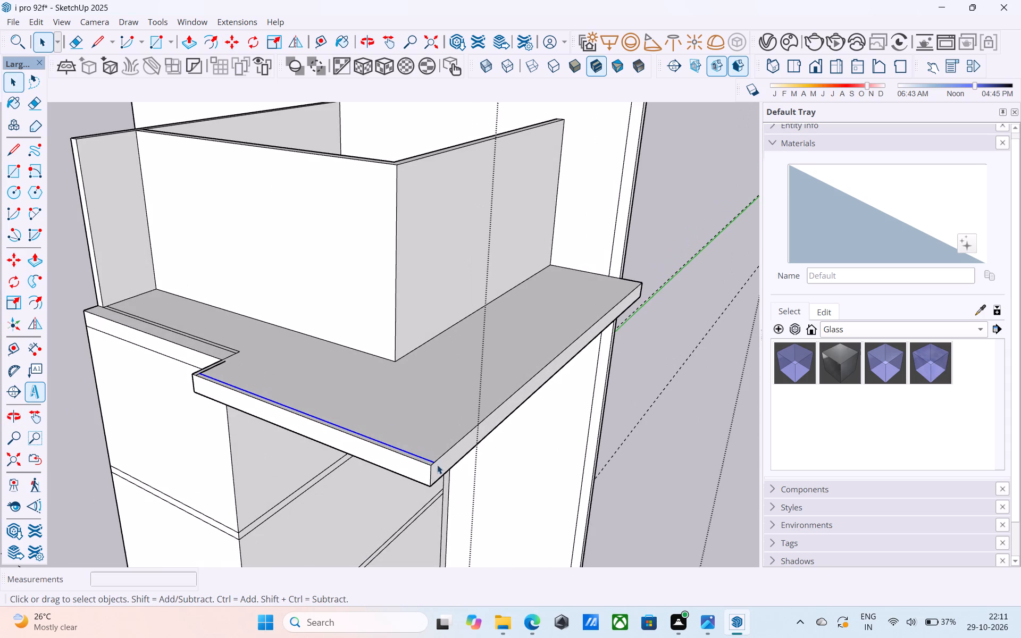
click(441, 457)
scroll(441, 456, up, 4)
key(m)
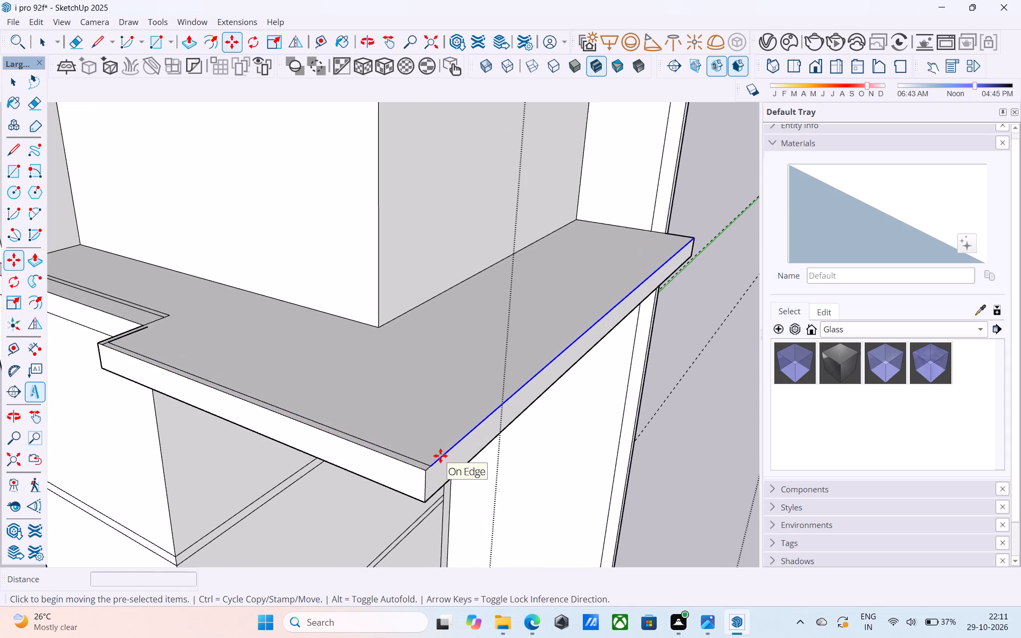
scroll(440, 456, up, 4)
click(425, 467)
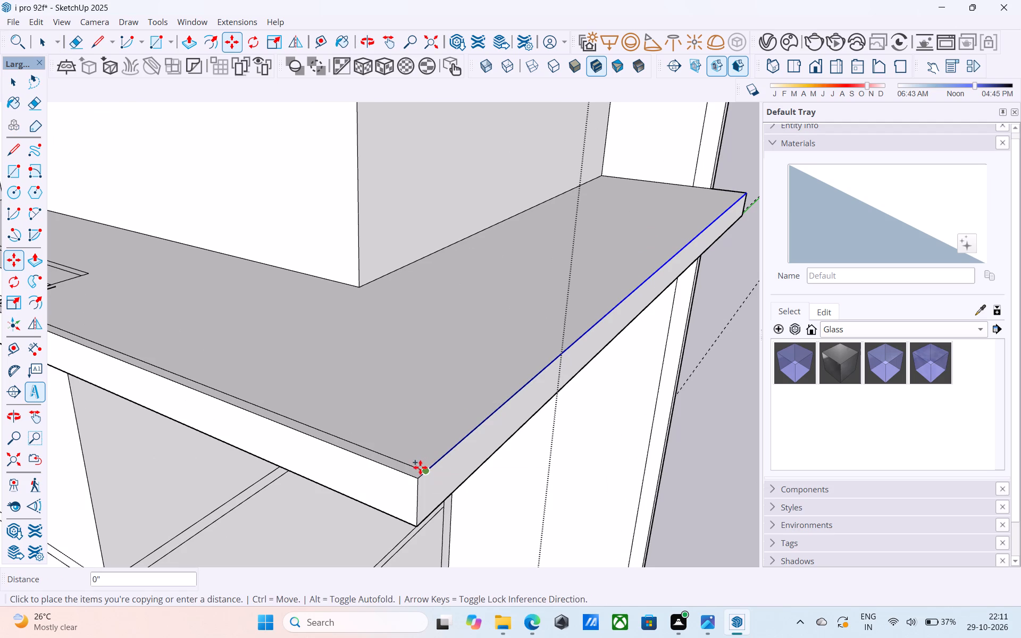
click(414, 466)
Erase the overrunning line stubs where the front and side border lines meet at the slab's outer corner.
key(e)
scroll(432, 465, up, 5)
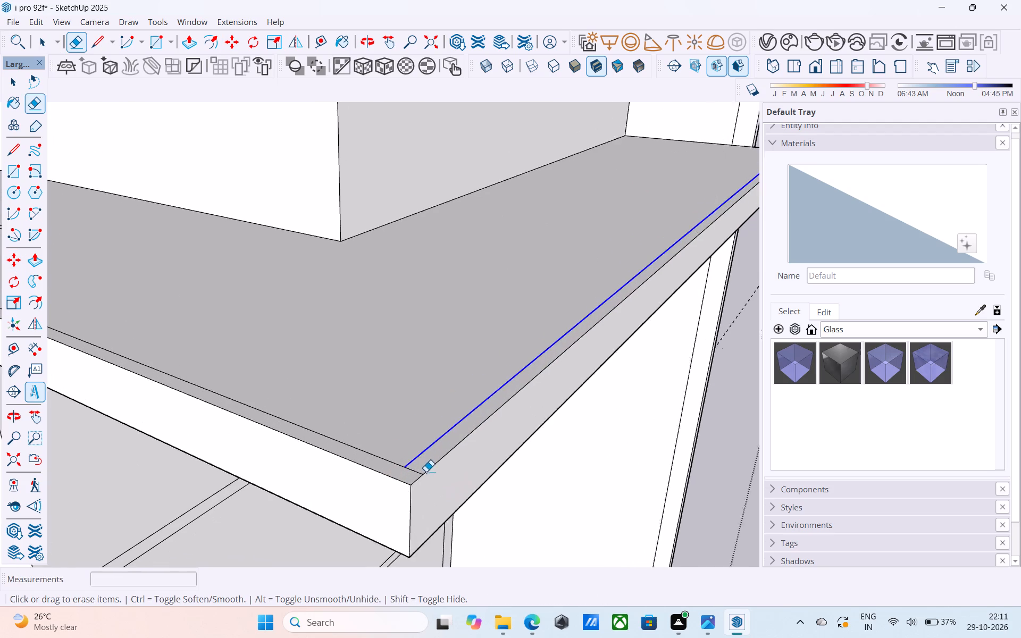
scroll(426, 472, up, 1)
drag(410, 473, 415, 468)
scroll(433, 457, down, 17)
key(space)
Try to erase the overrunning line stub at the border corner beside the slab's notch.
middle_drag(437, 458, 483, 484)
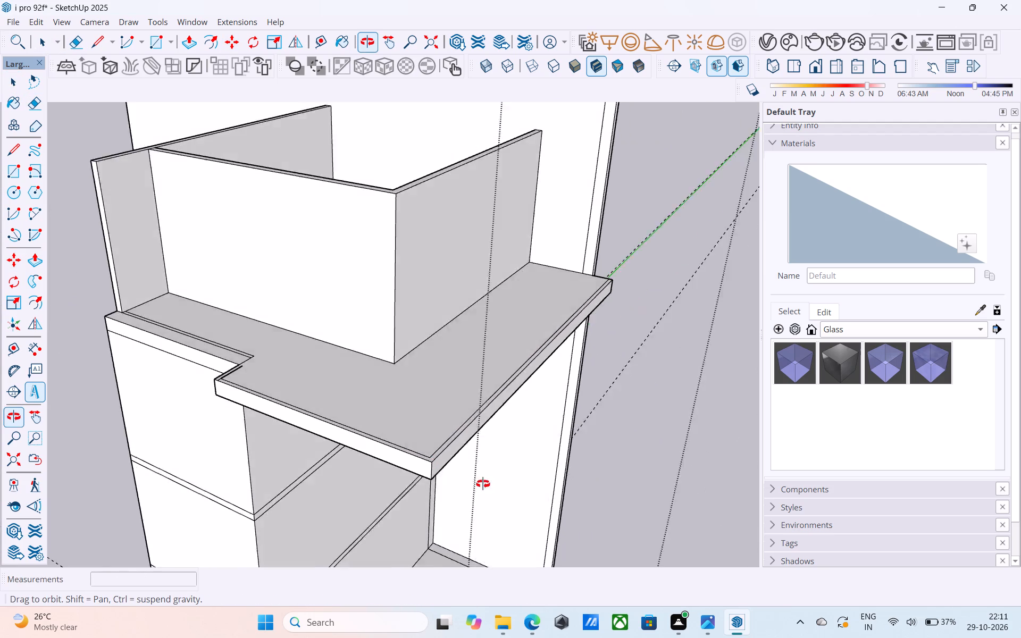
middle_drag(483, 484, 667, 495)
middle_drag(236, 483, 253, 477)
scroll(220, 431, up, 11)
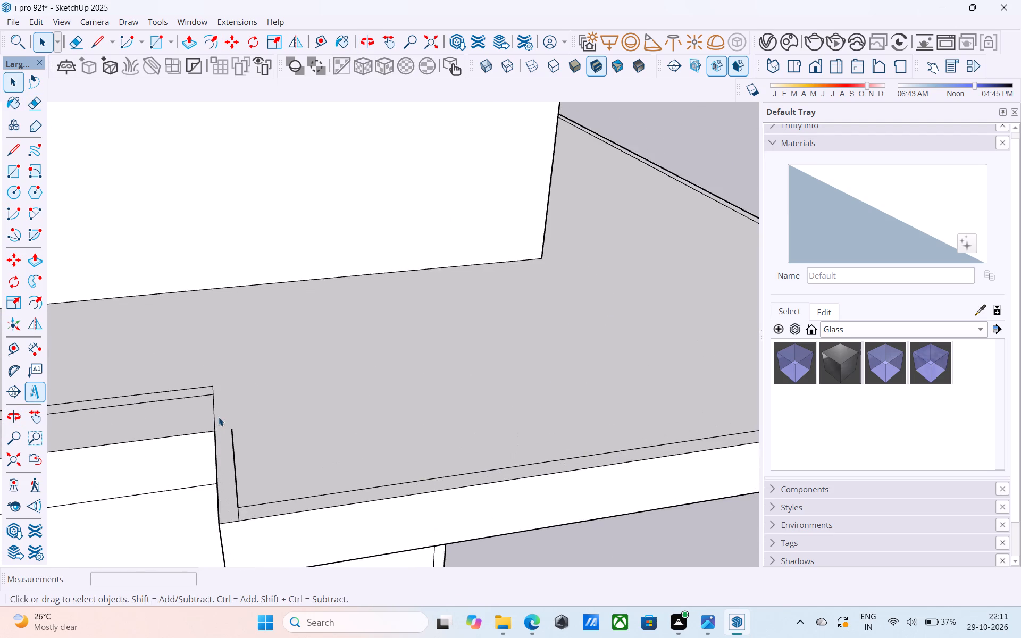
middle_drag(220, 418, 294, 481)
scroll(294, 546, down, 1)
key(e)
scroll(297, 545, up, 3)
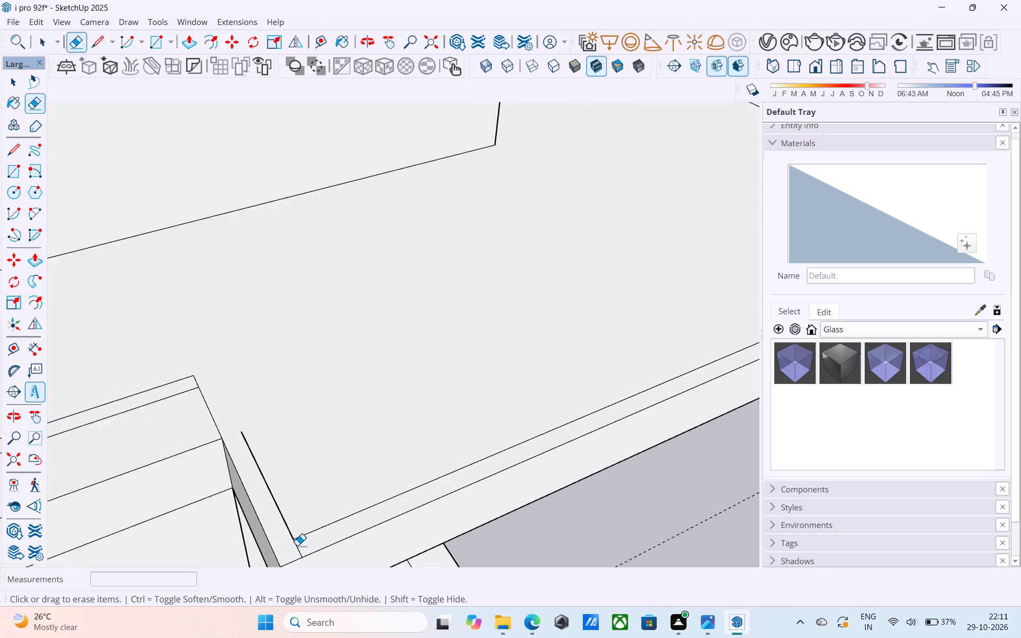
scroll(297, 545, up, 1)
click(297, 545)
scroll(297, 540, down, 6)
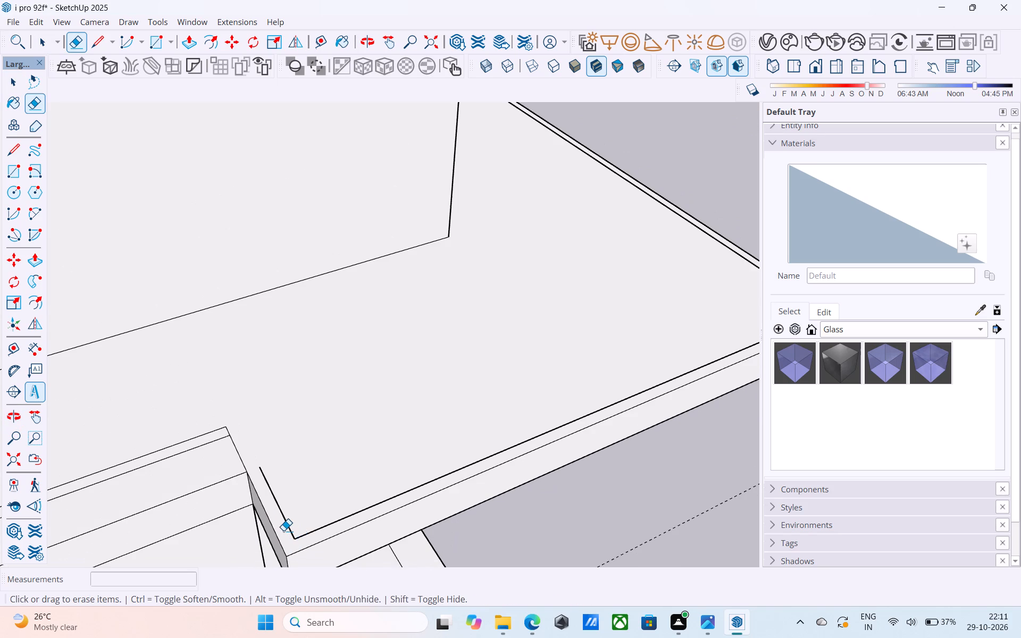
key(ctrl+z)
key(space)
Draw two parallel lines from the notch's inset line end and its inner corner across the floor to the upper wall's base.
text(l)
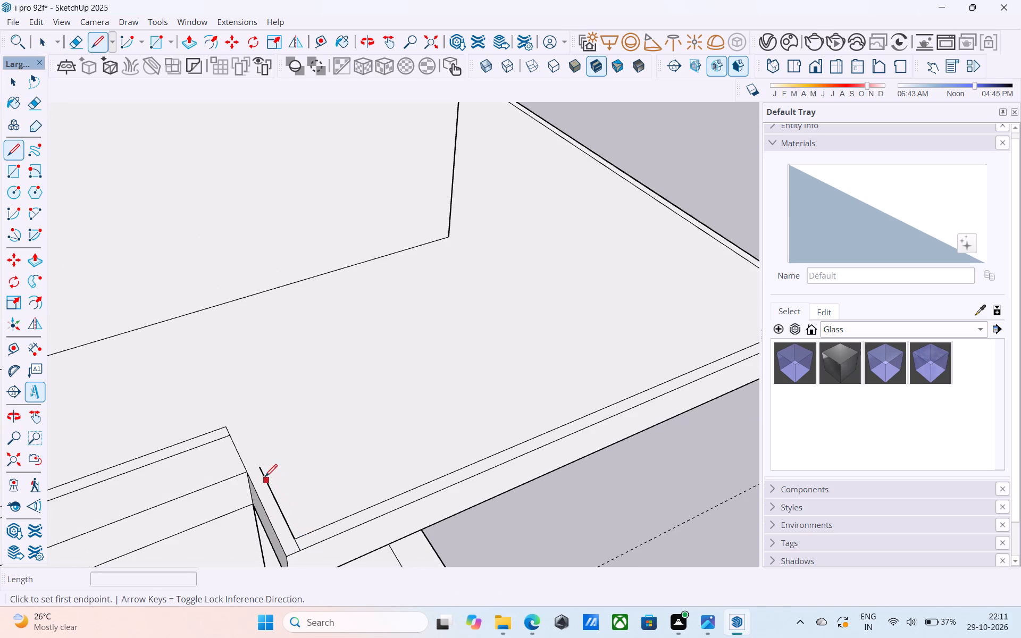
click(260, 469)
click(183, 311)
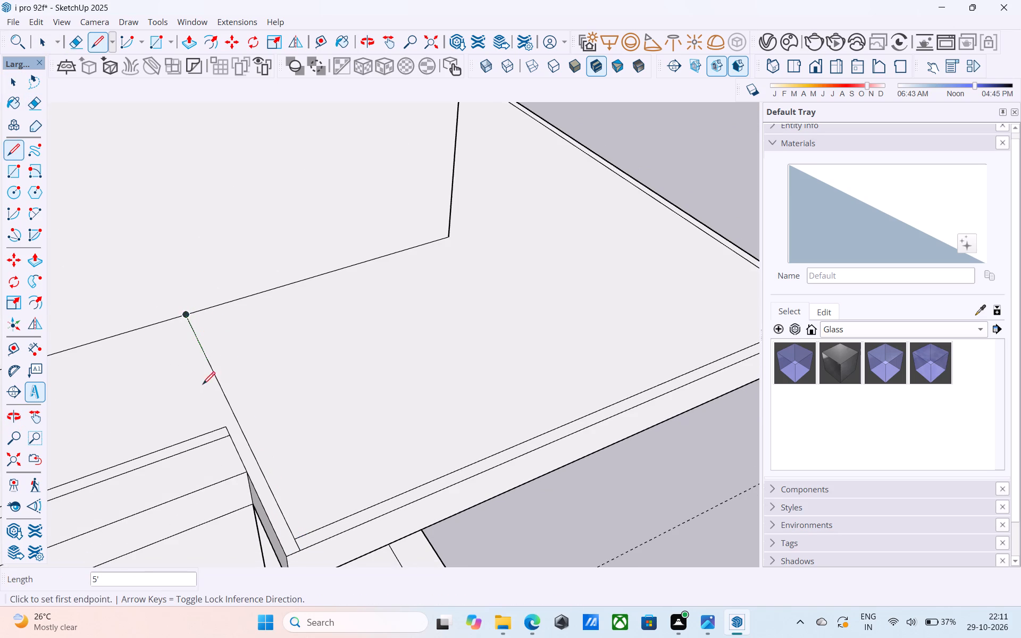
click(227, 426)
click(172, 320)
key(space)
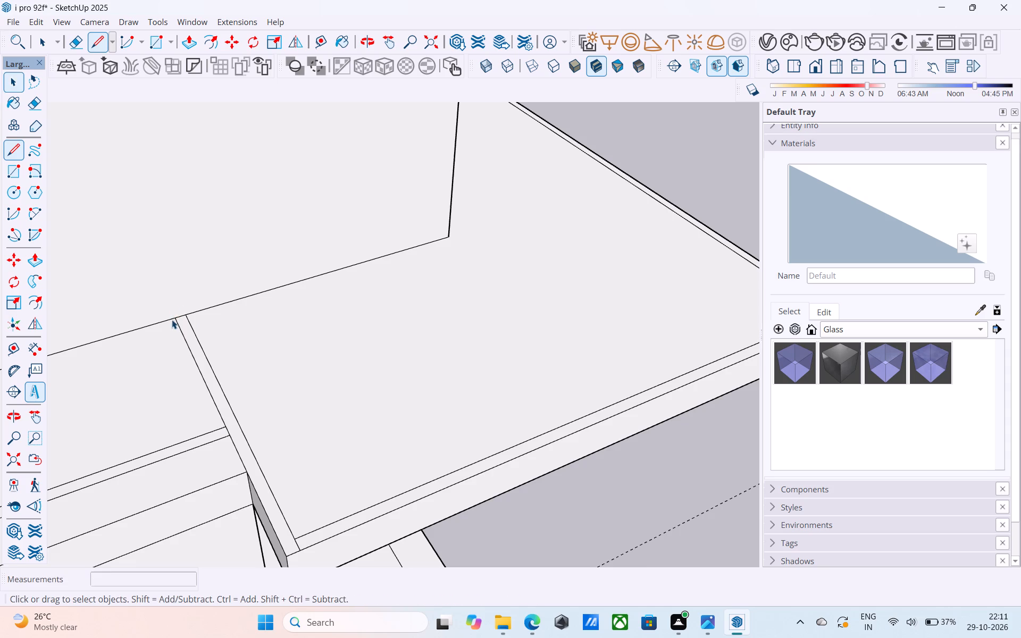
Erase the short line stub at the border corner beside the notch.
scroll(173, 322, down, 5)
scroll(245, 457, up, 10)
key(e)
click(237, 428)
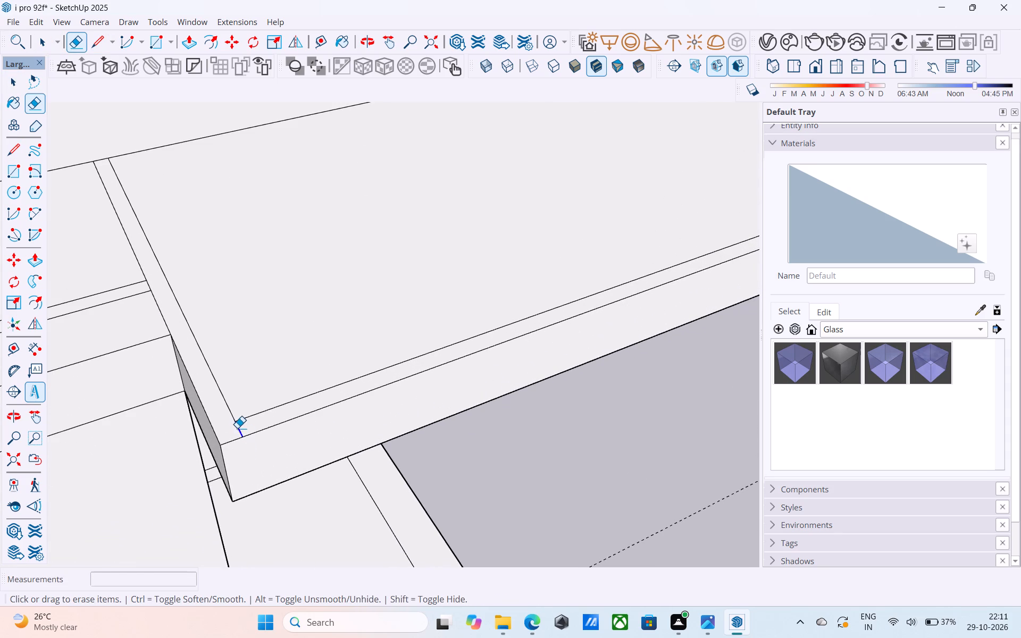
key(space)
Push/Pull the tall back wall's narrow end face outward 1' 6", and pull it out a further 2' 6" past the slab.
scroll(240, 430, down, 13)
middle_drag(378, 434, 141, 466)
scroll(133, 463, down, 6)
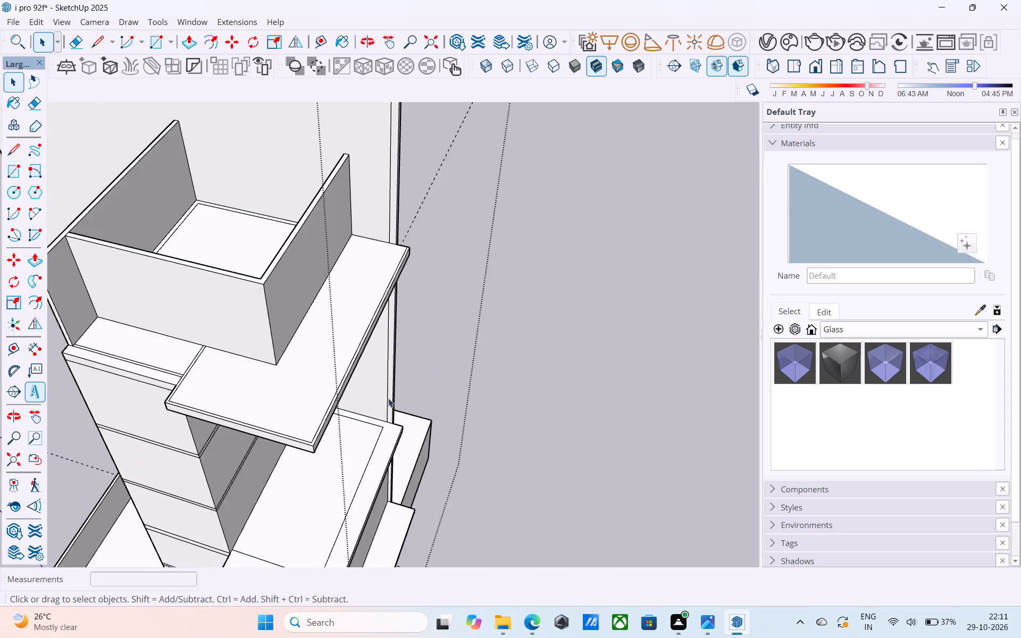
middle_drag(390, 397, 269, 413)
scroll(272, 413, down, 4)
middle_drag(272, 413, 432, 439)
scroll(450, 400, up, 4)
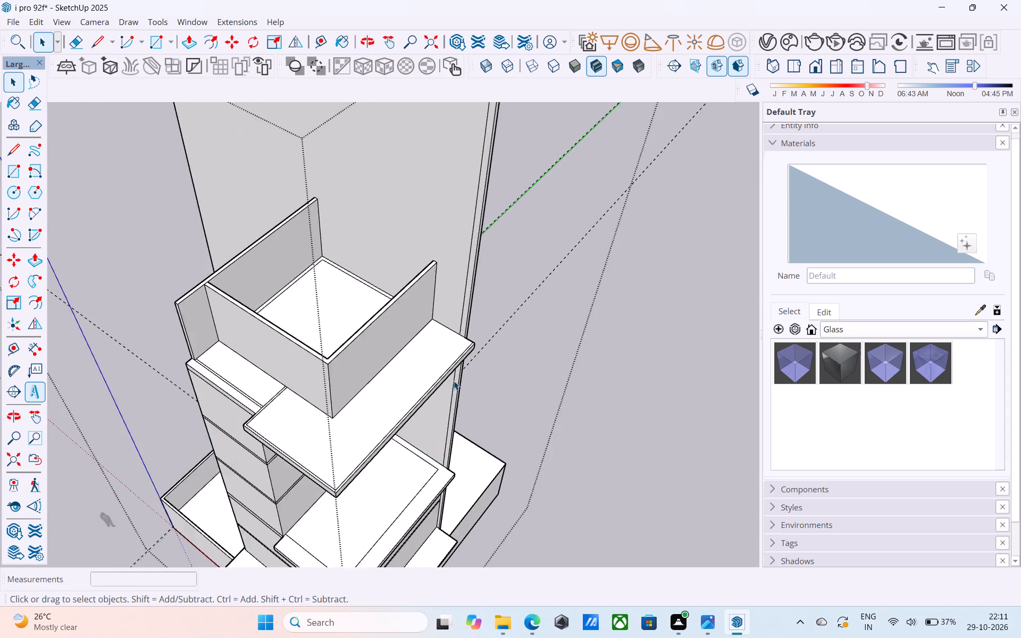
scroll(454, 381, up, 7)
scroll(463, 351, down, 4)
shift+middle_drag(466, 357, 420, 365)
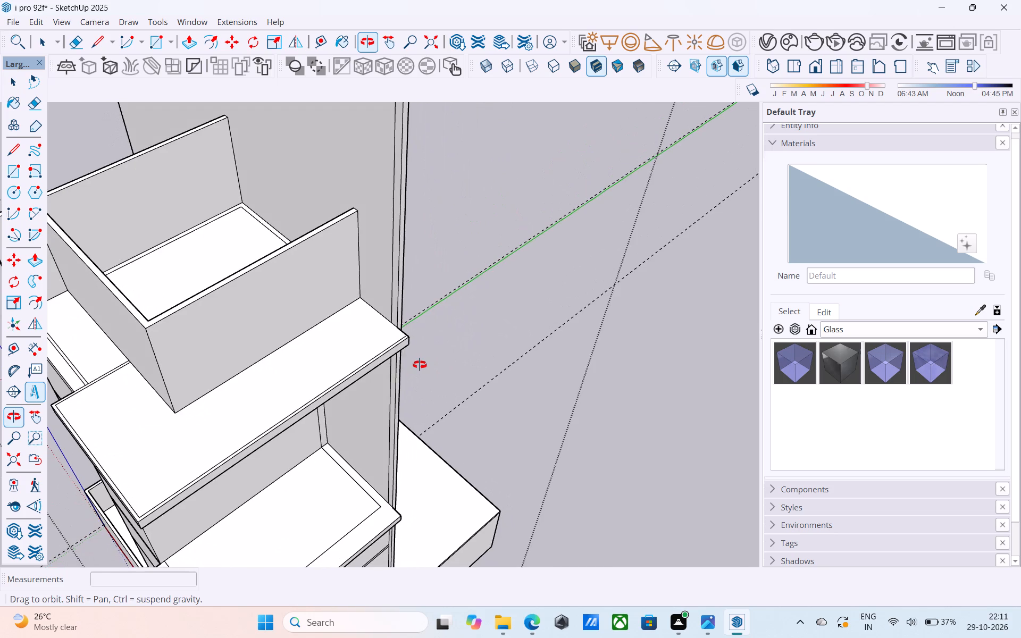
shift+middle_drag(420, 365, 406, 356)
scroll(380, 304, up, 8)
click(377, 283)
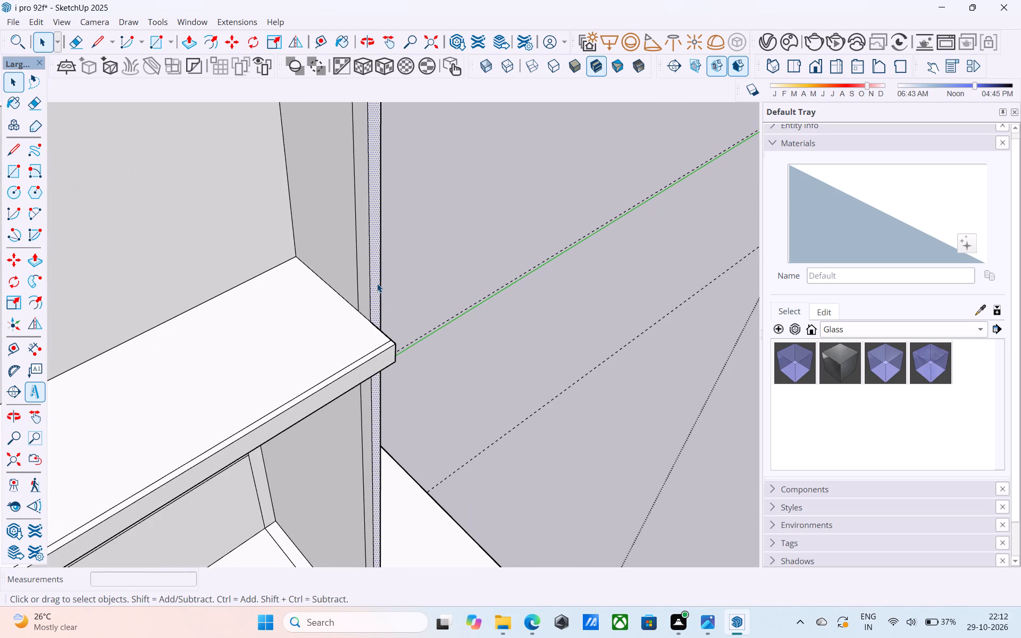
key(p)
click(377, 283)
scroll(387, 301, down, 9)
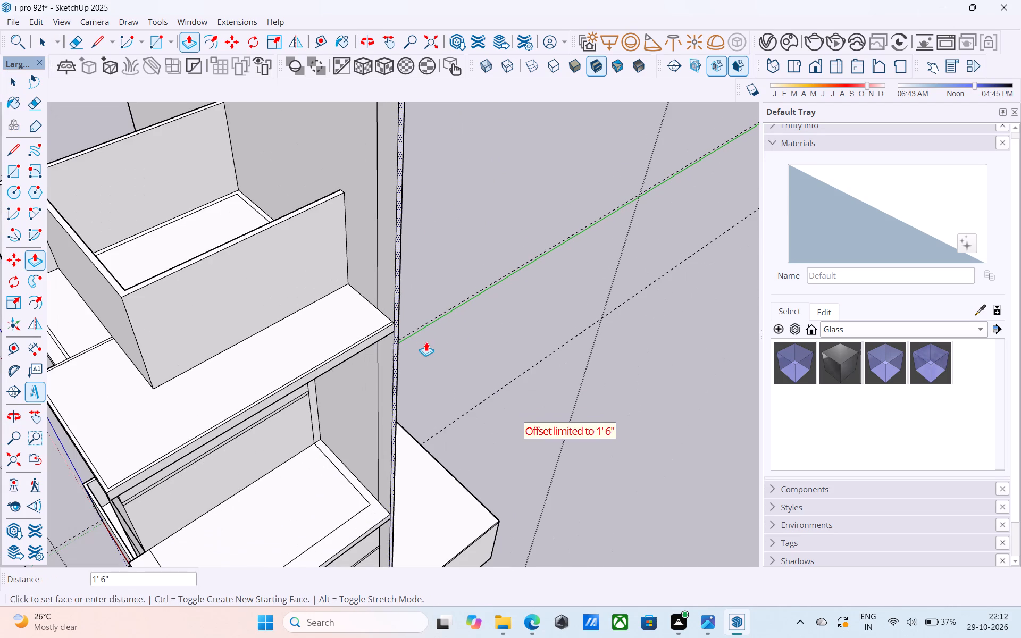
click(436, 408)
click(409, 347)
click(453, 387)
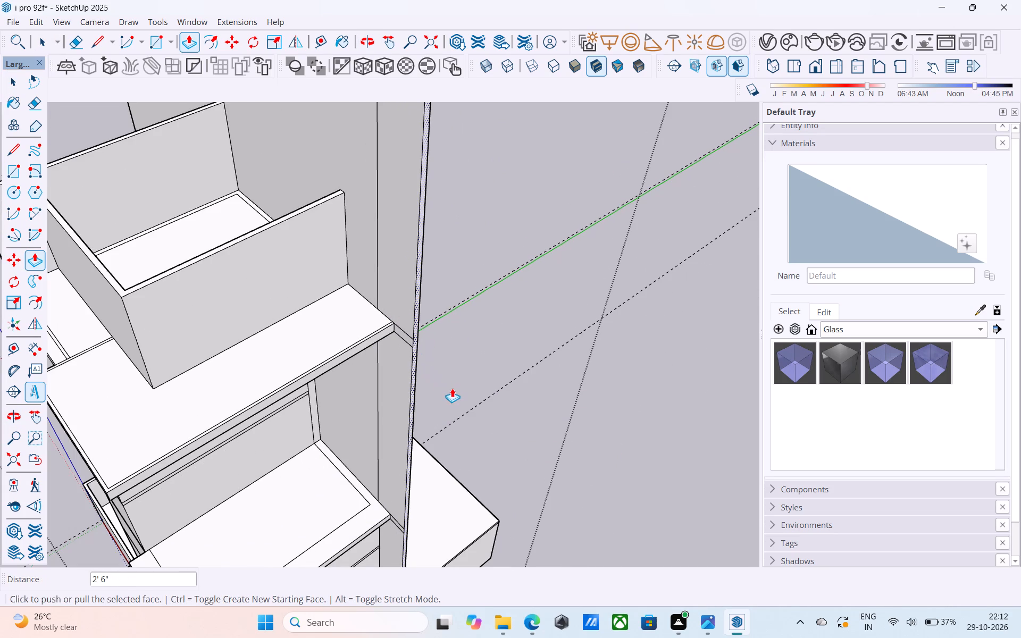
key(space)
Offset the L-shaped balcony floor face's outline 3" inward.
scroll(424, 389, down, 4)
middle_drag(424, 389, 442, 375)
scroll(349, 398, up, 5)
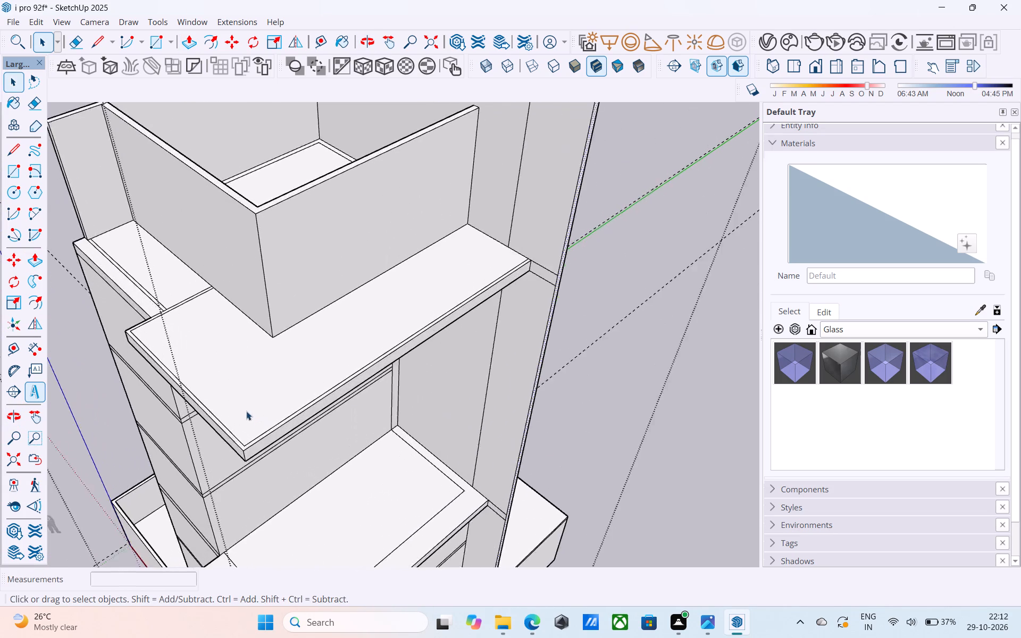
scroll(246, 411, up, 5)
click(239, 430)
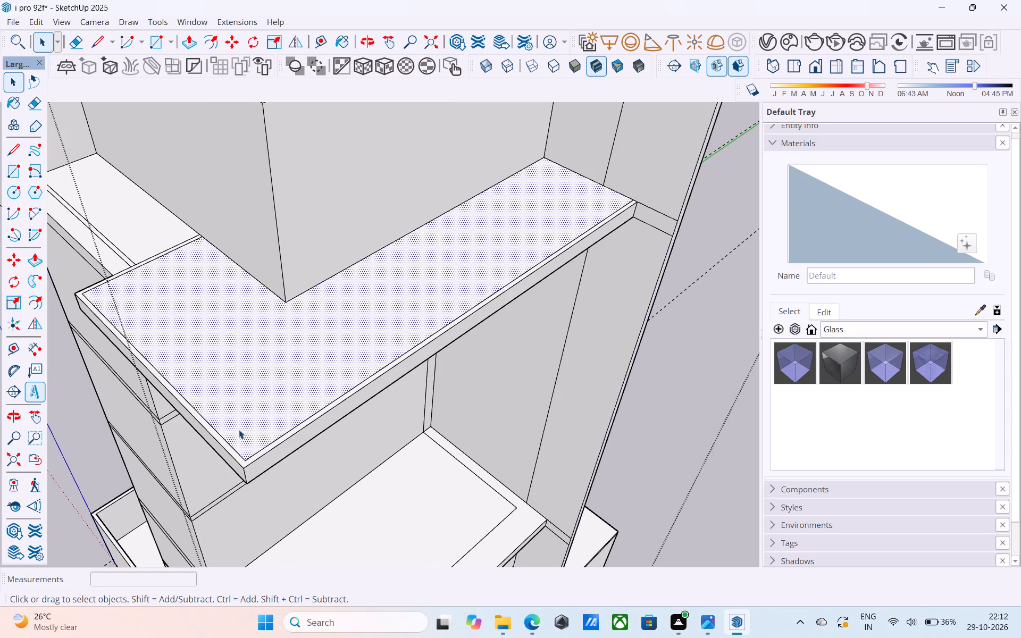
scroll(239, 430, up, 3)
key(f)
click(239, 430)
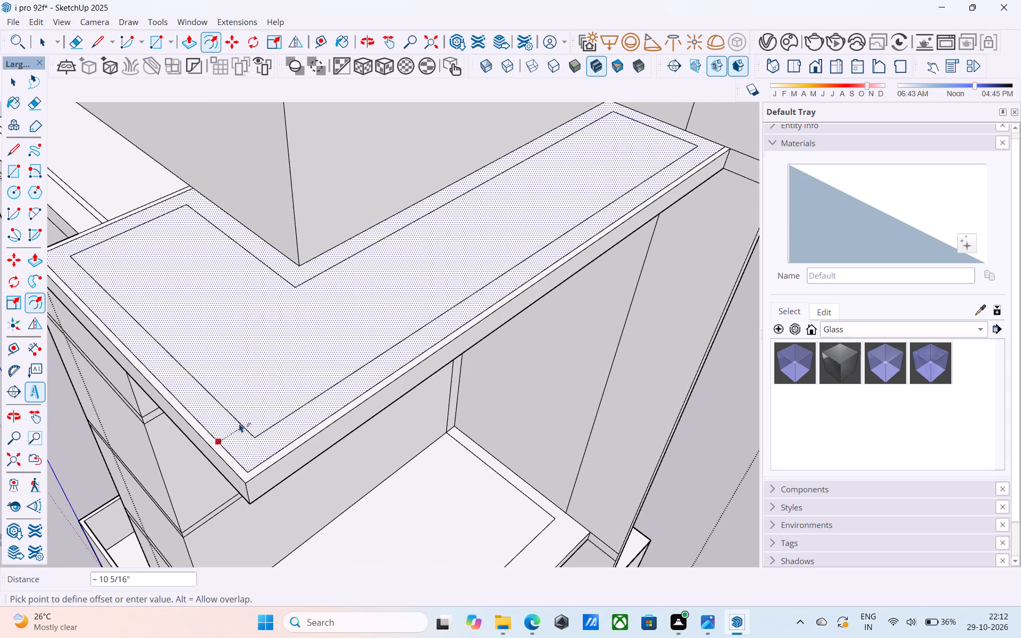
text(3")
key(Return)
key(space)
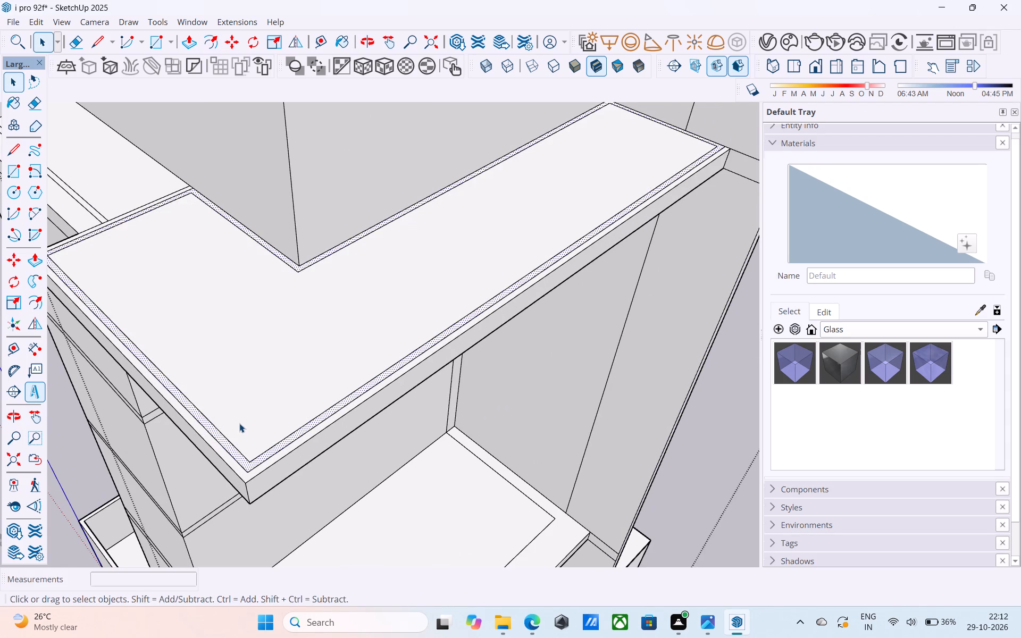
Draw short lines across the upper balcony's 3" border at both wall ends to separate the outer parapet strip.
text(l)
scroll(709, 138, up, 9)
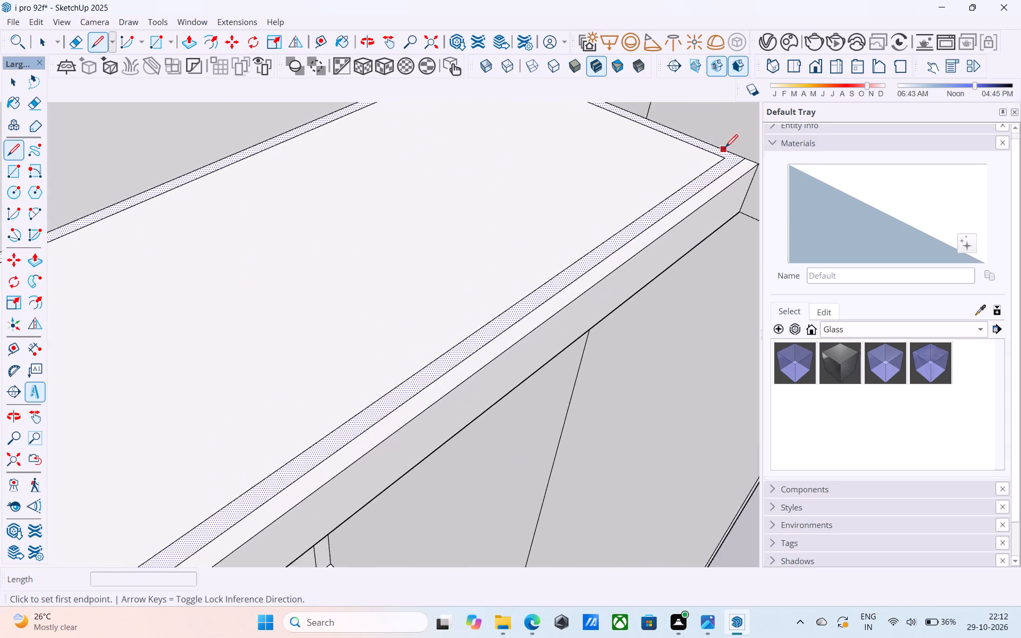
scroll(725, 148, up, 2)
click(722, 163)
scroll(722, 163, up, 10)
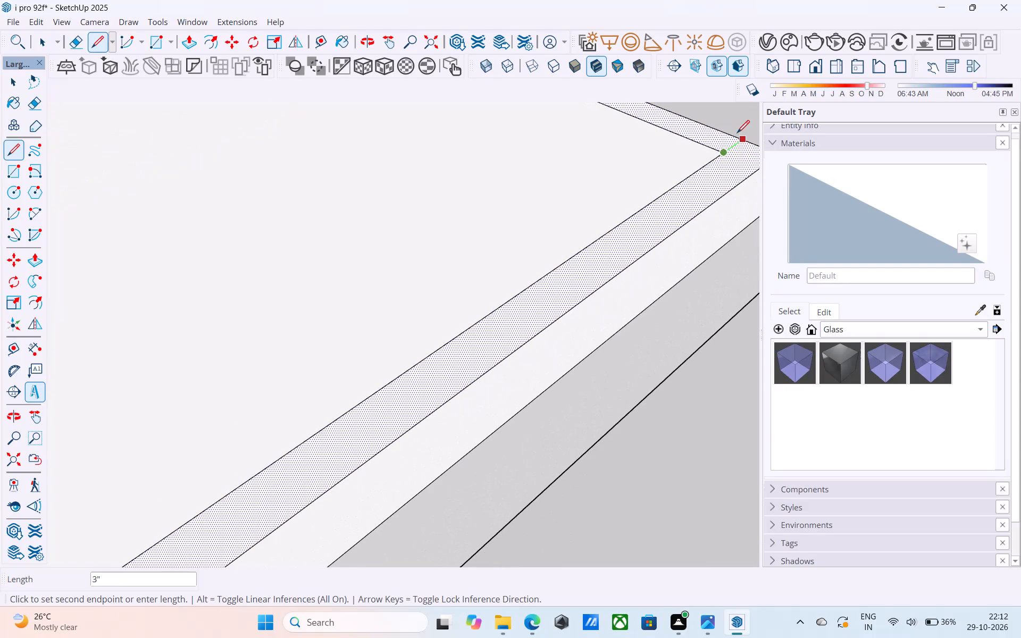
click(738, 134)
scroll(740, 131, down, 12)
scroll(726, 167, up, 1)
scroll(726, 167, down, 14)
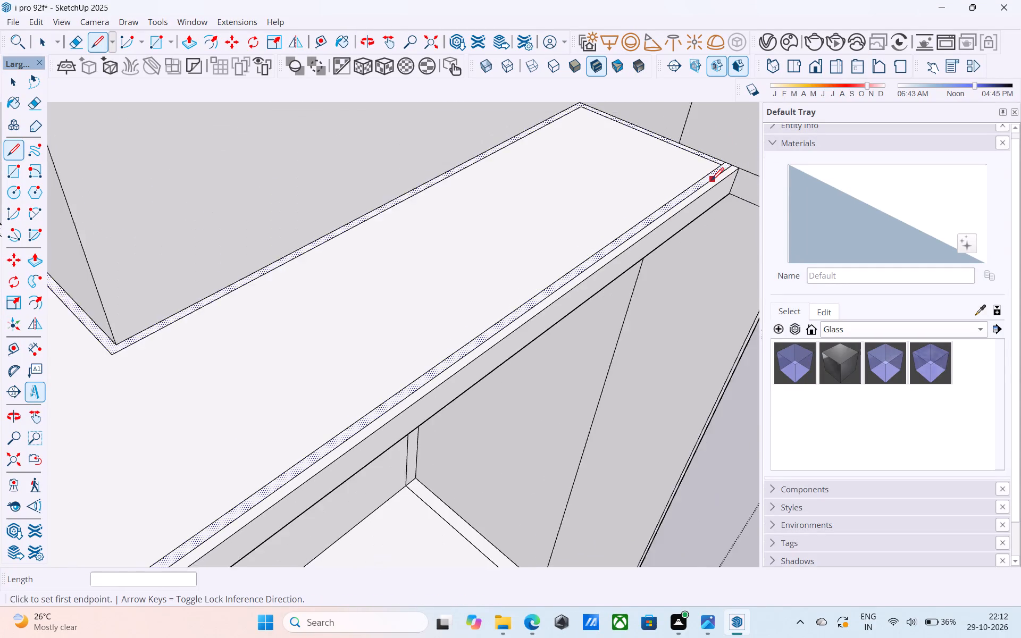
scroll(712, 181, down, 9)
scroll(398, 161, up, 19)
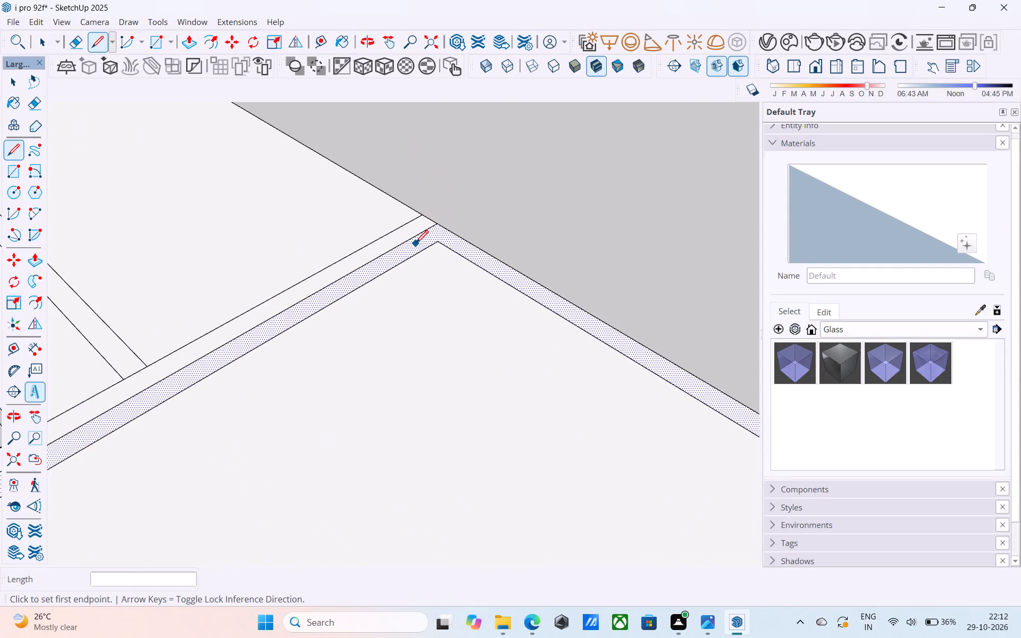
scroll(416, 244, up, 2)
click(446, 238)
click(463, 230)
scroll(434, 209, down, 11)
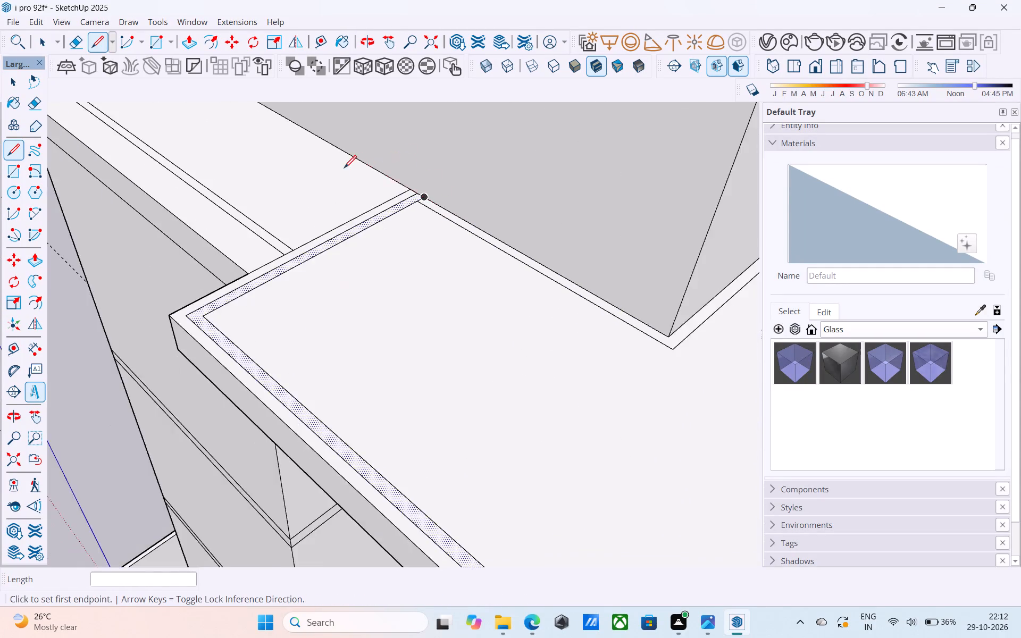
scroll(344, 169, down, 13)
scroll(372, 285, up, 12)
Push/Pull the upper balcony's outer border strip up 3' as a parapet.
key(space)
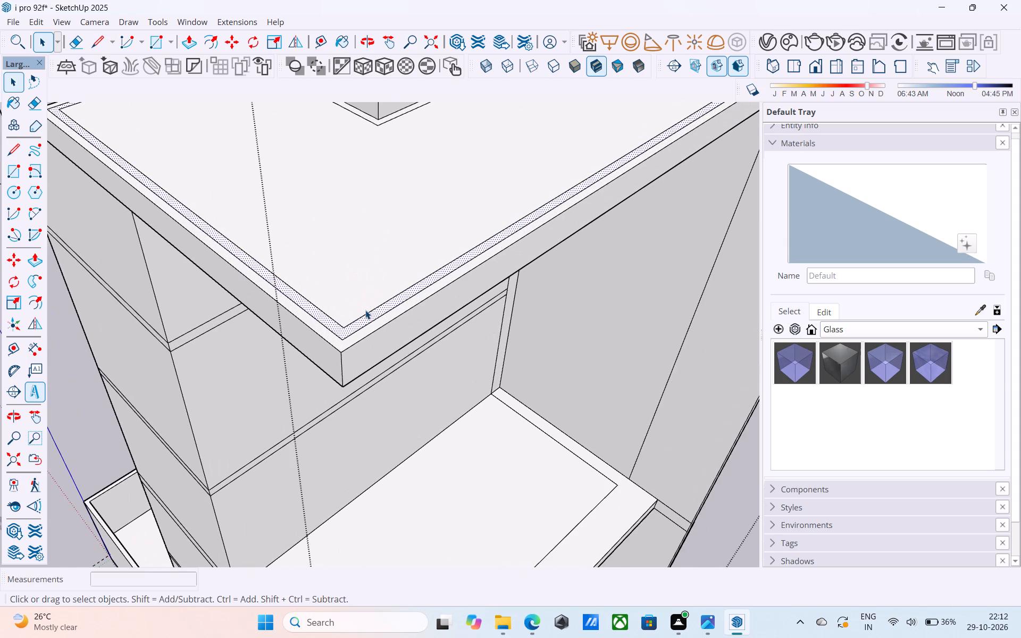
scroll(365, 310, up, 1)
key(p)
click(365, 310)
text(3')
key(Return)
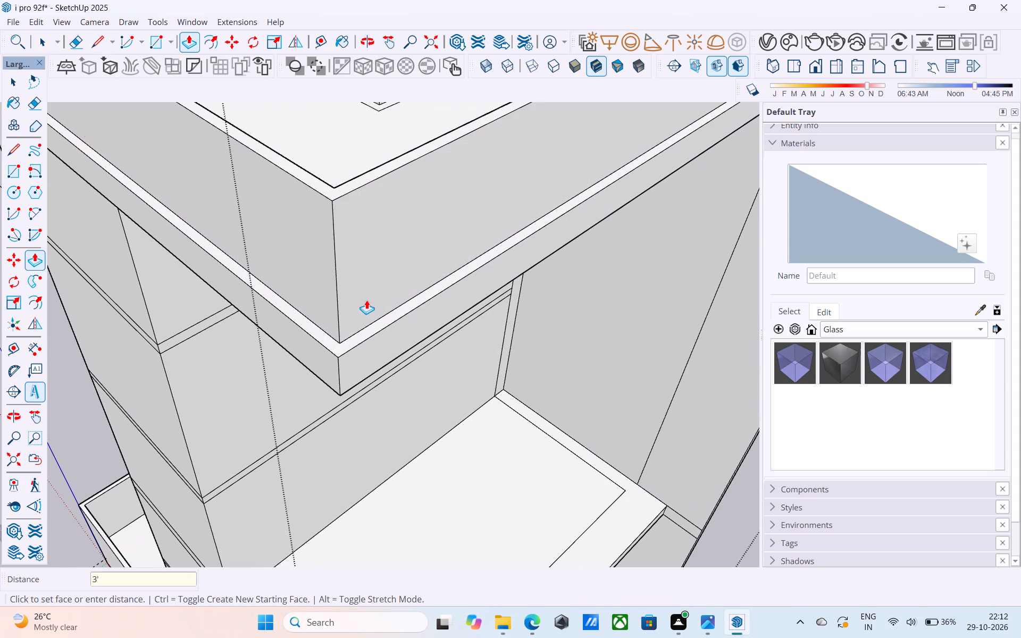
key(space)
On the lower balcony slab, draw a line about 11' 5" long from the wall corner, parallel to the short side of the inset outline.
scroll(366, 300, down, 14)
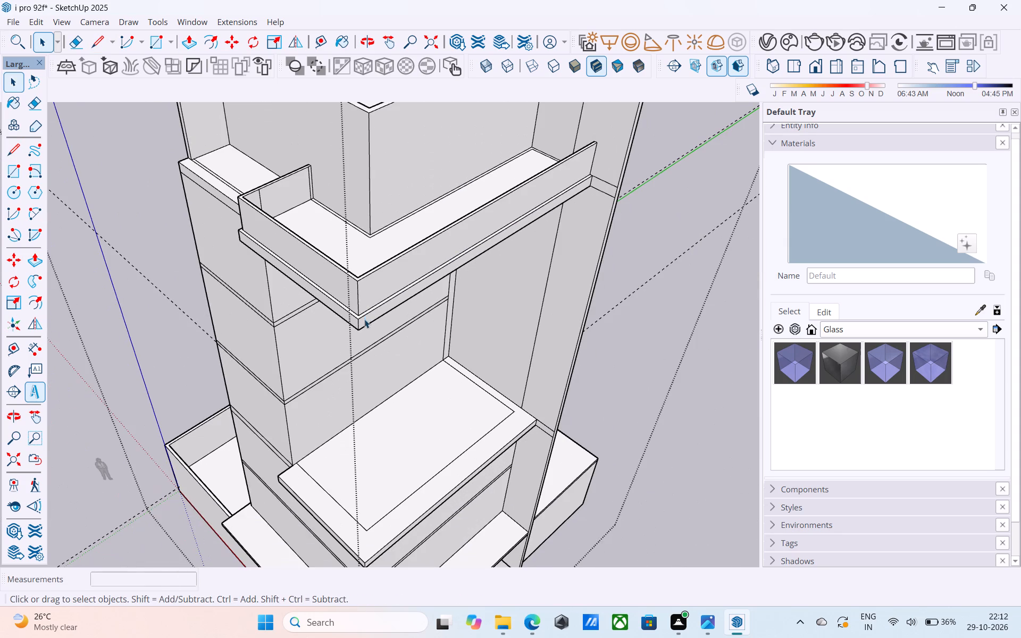
scroll(364, 320, down, 9)
middle_drag(366, 334, 379, 240)
scroll(390, 236, down, 4)
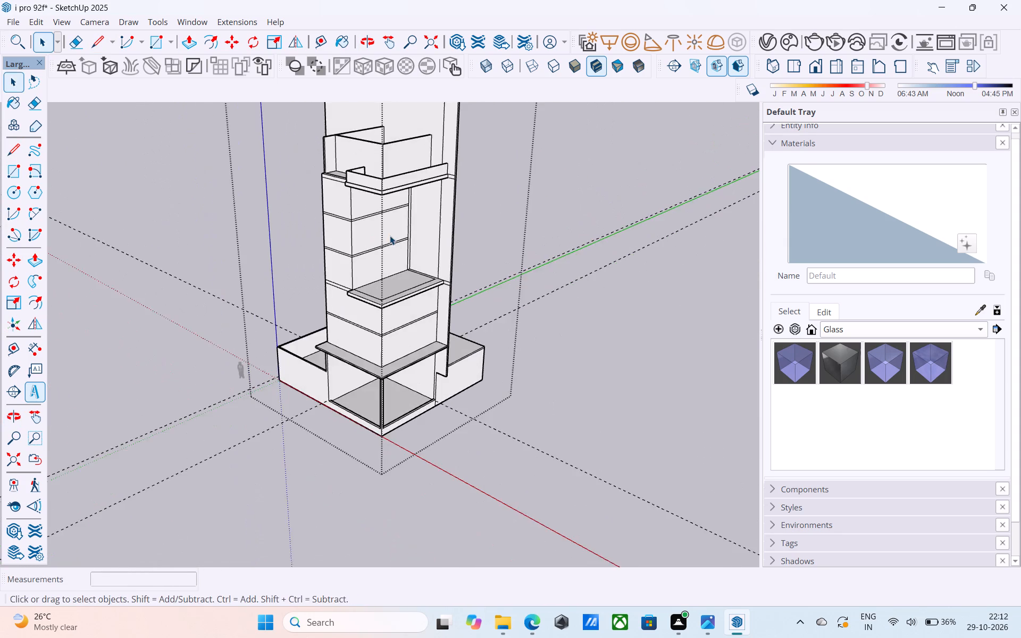
middle_drag(390, 236, 408, 219)
scroll(404, 216, up, 3)
shift+middle_drag(401, 220, 419, 236)
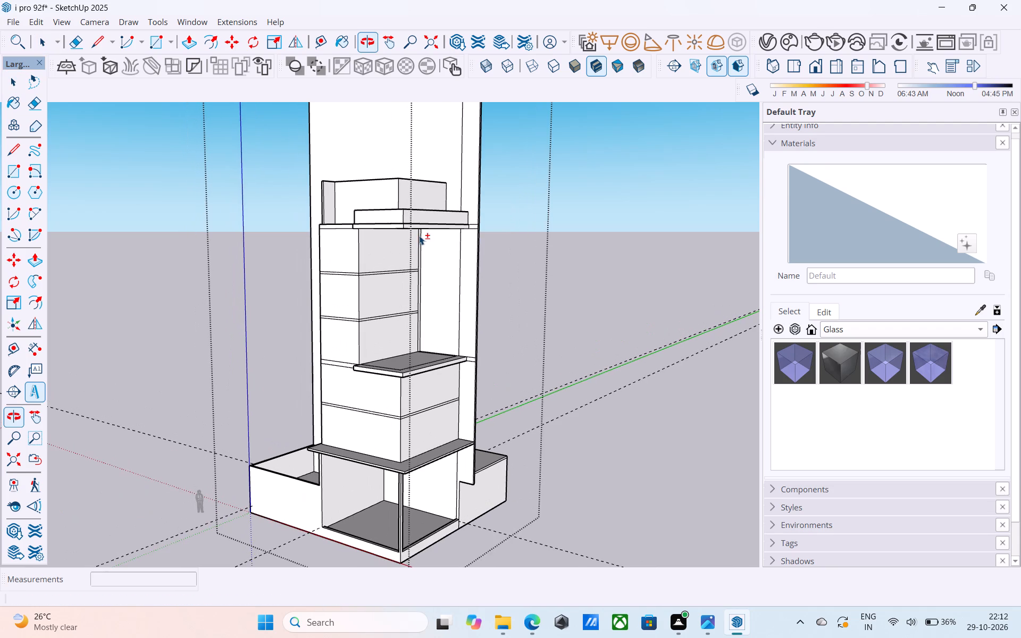
middle_drag(424, 309, 418, 334)
scroll(419, 317, up, 1)
scroll(359, 350, up, 4)
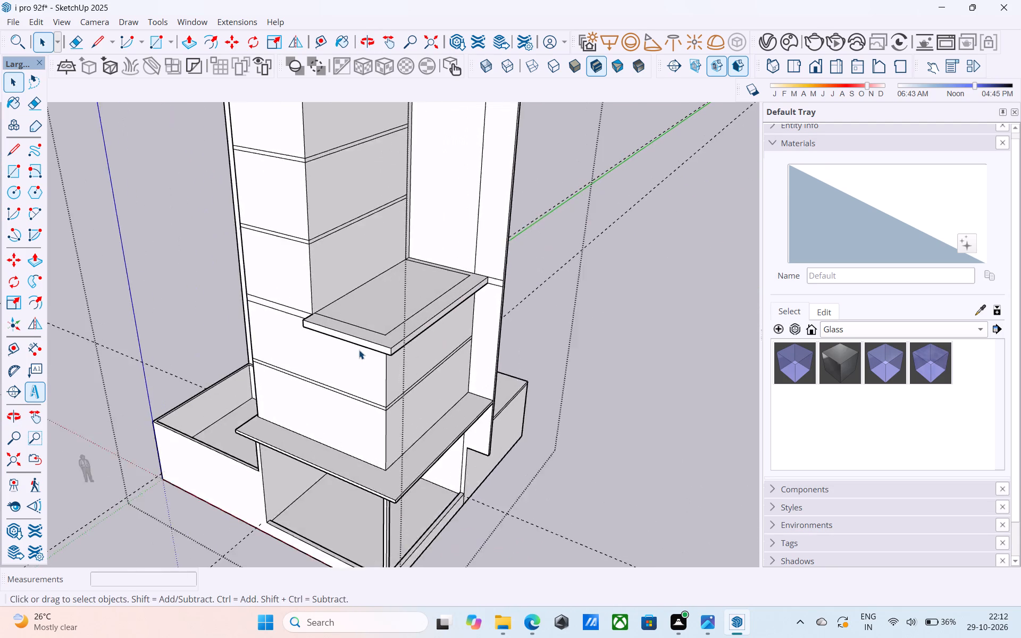
scroll(359, 350, up, 3)
shift+middle_drag(359, 349, 266, 383)
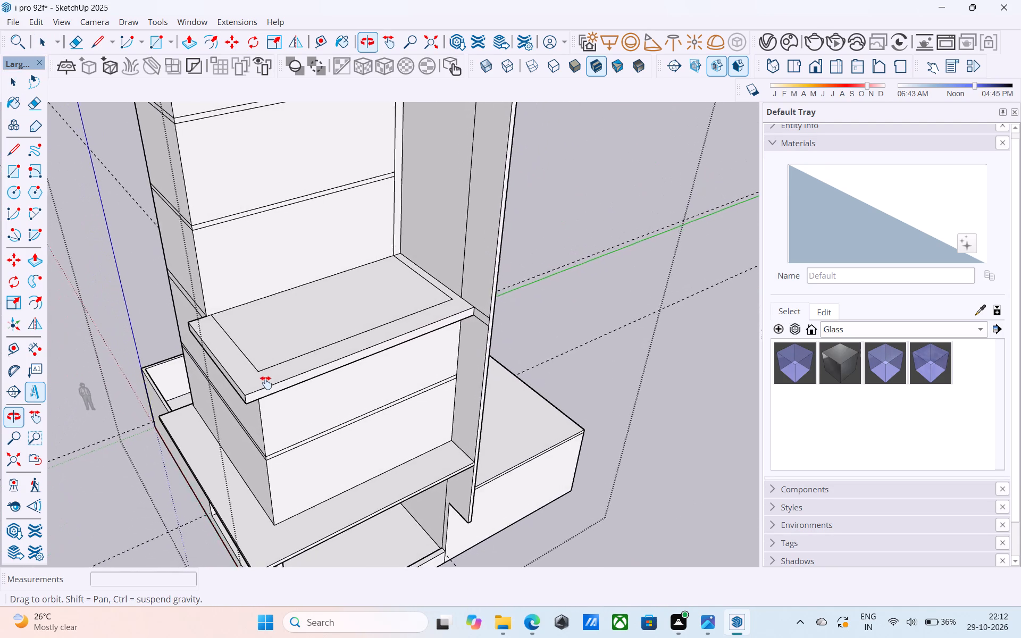
shift+middle_drag(266, 383, 282, 384)
scroll(272, 377, up, 4)
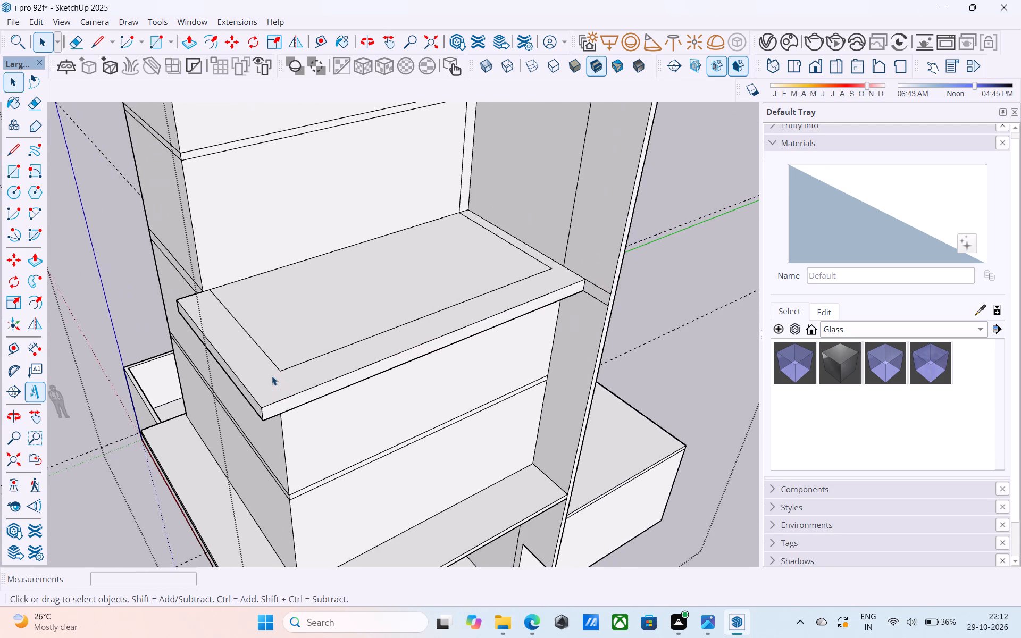
scroll(272, 339, up, 3)
scroll(188, 282, up, 7)
key(l)
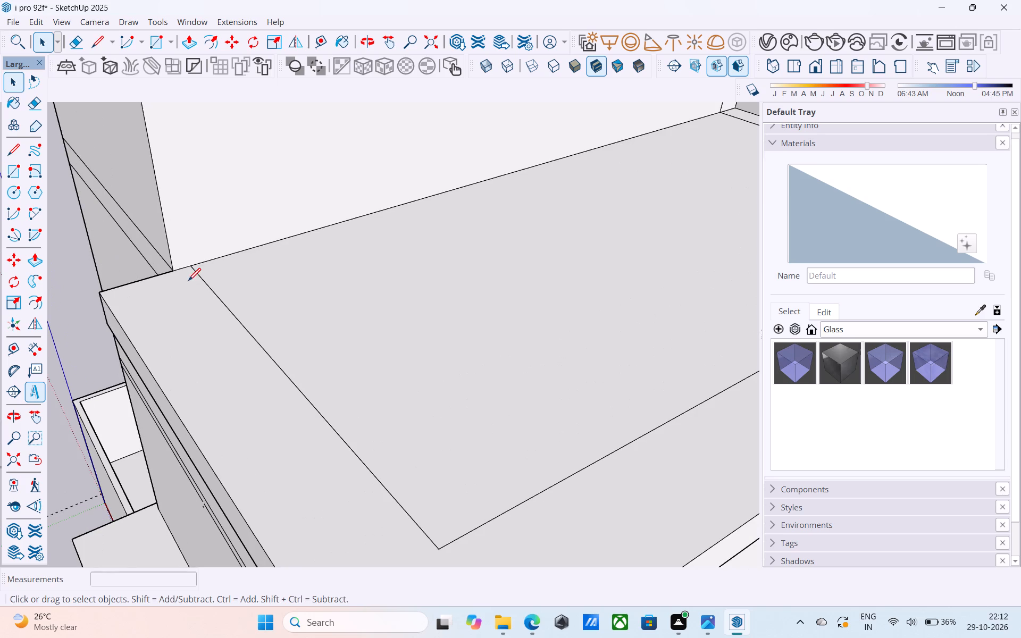
click(174, 268)
scroll(174, 272, down, 4)
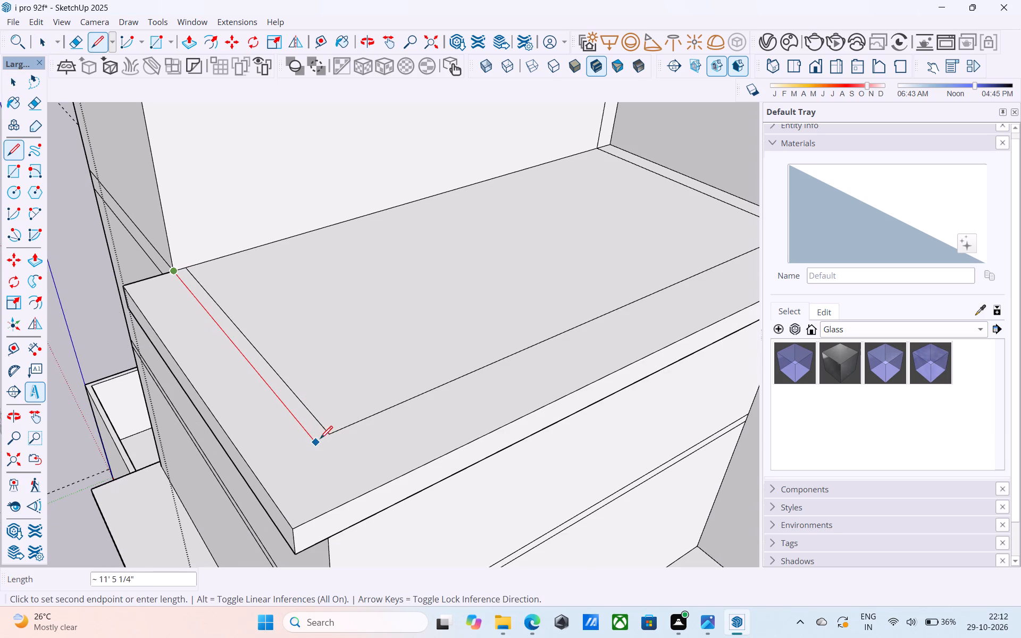
click(318, 440)
key(space)
Draw 3" along the side wall beyond the inset outline, a 24' 6" line parallel to its long side, and join it to the short-side line.
scroll(318, 441, up, 2)
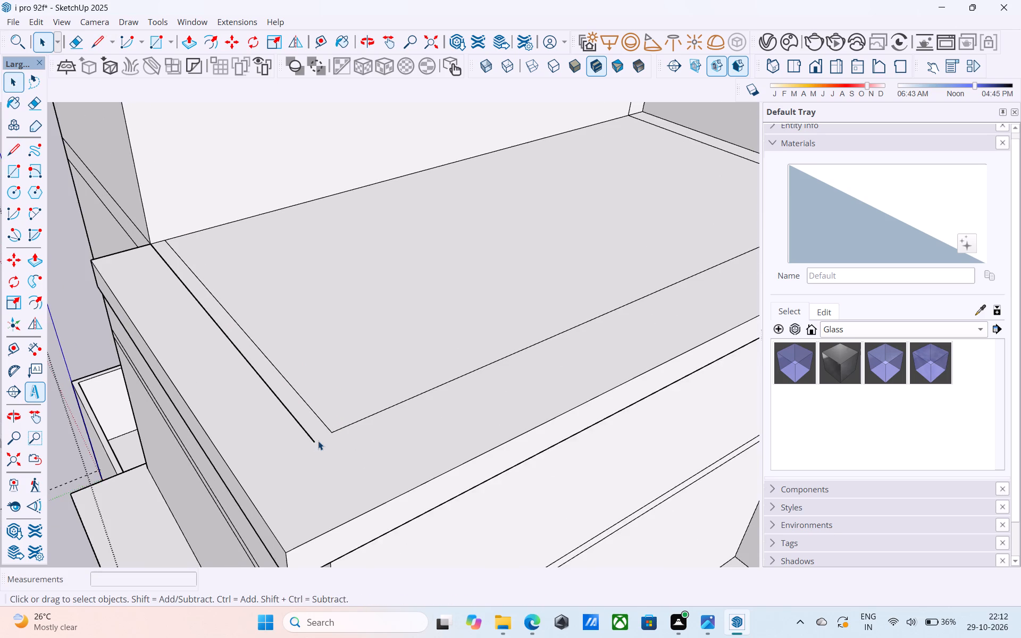
scroll(318, 441, up, 1)
middle_drag(318, 441, 535, 380)
scroll(501, 187, up, 4)
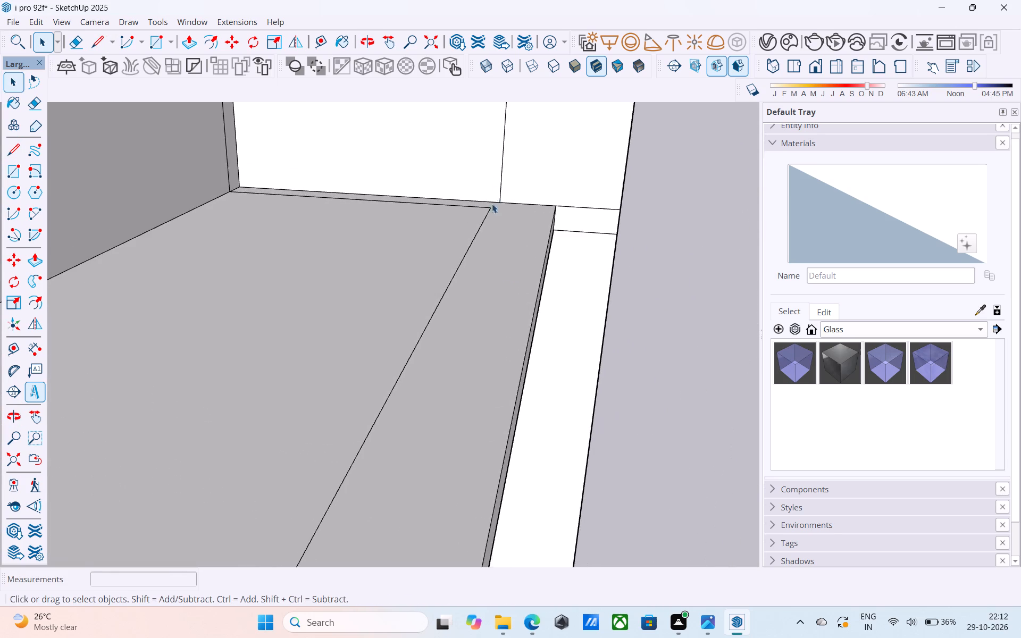
scroll(492, 204, up, 4)
key(l)
scroll(490, 211, up, 3)
drag(496, 210, 493, 205)
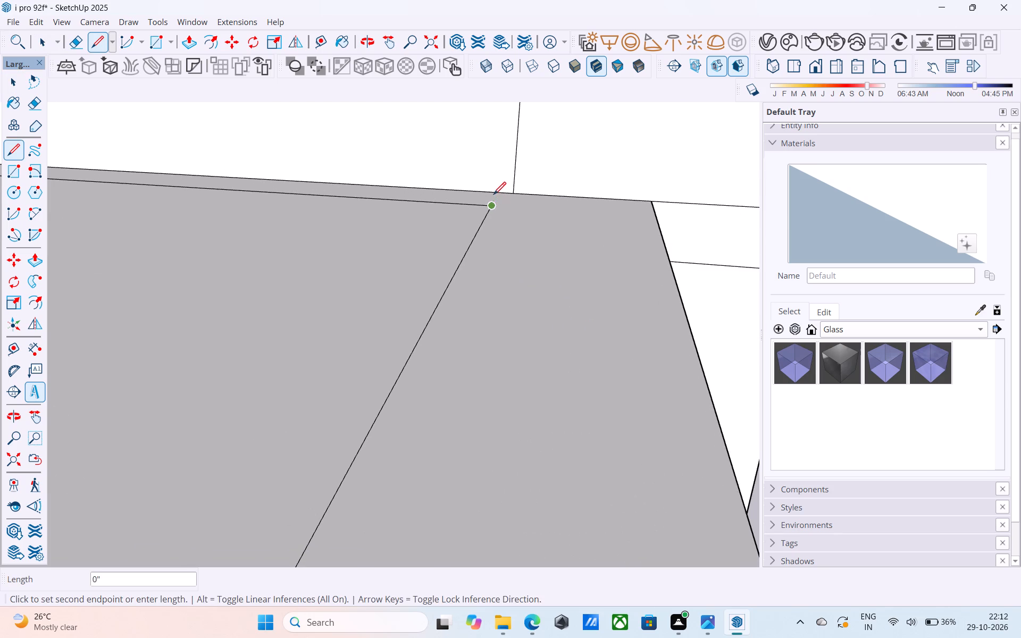
click(495, 188)
click(510, 191)
scroll(508, 191, down, 8)
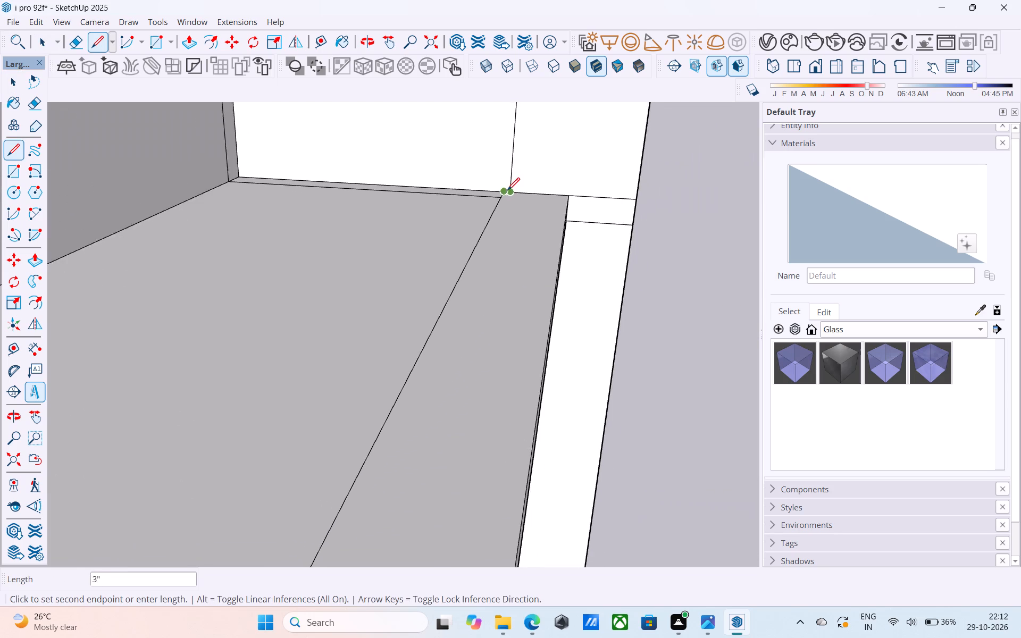
scroll(507, 191, down, 4)
scroll(404, 404, up, 3)
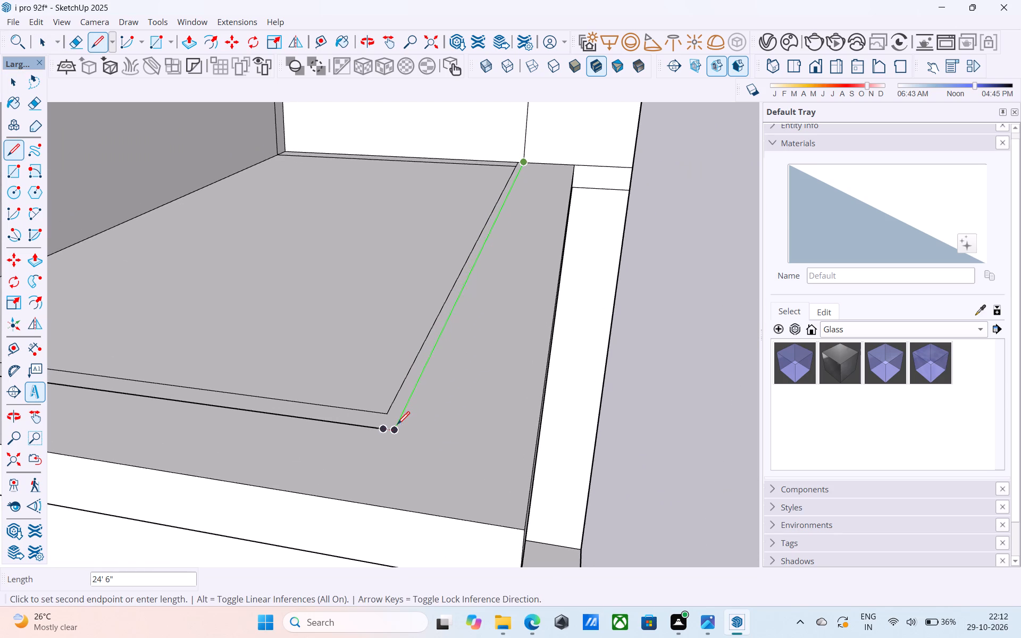
click(396, 428)
click(386, 429)
key(space)
Draw short segments at the lower border's corner and a line midway along its short side strip back to the wall.
scroll(408, 397, down, 2)
scroll(408, 397, up, 1)
scroll(408, 397, down, 4)
middle_drag(408, 397, 376, 404)
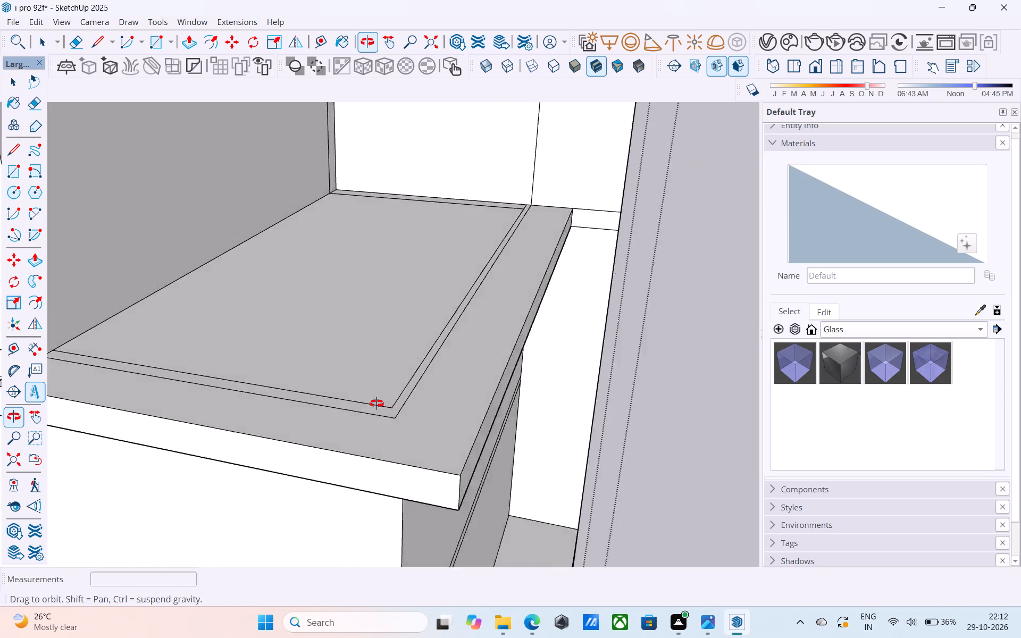
middle_drag(376, 404, 196, 477)
middle_drag(321, 401, 287, 422)
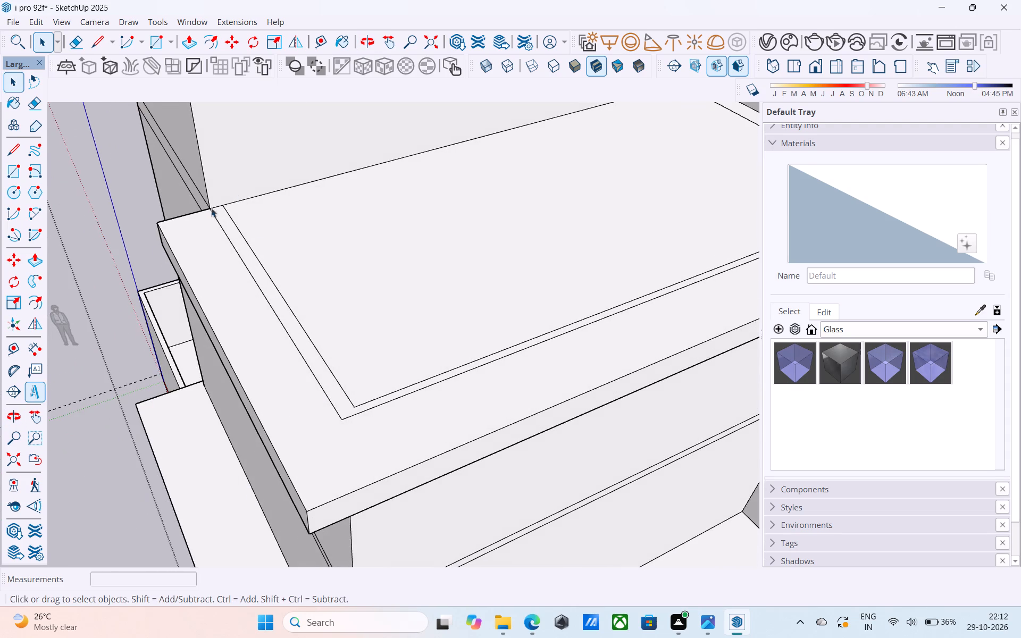
scroll(209, 211, up, 5)
scroll(208, 211, down, 5)
scroll(381, 415, up, 8)
key(l)
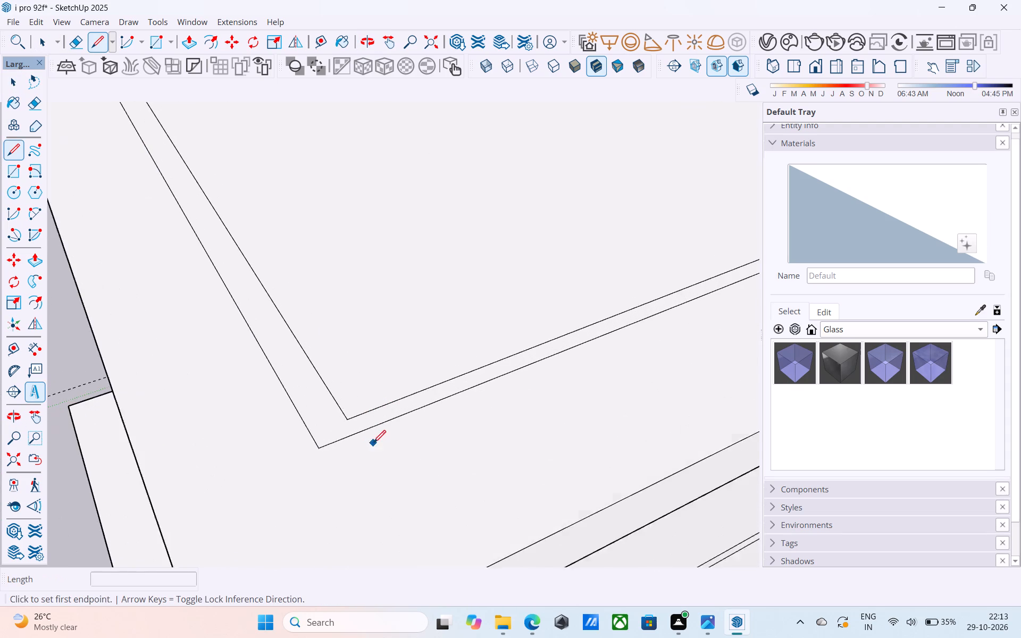
click(342, 417)
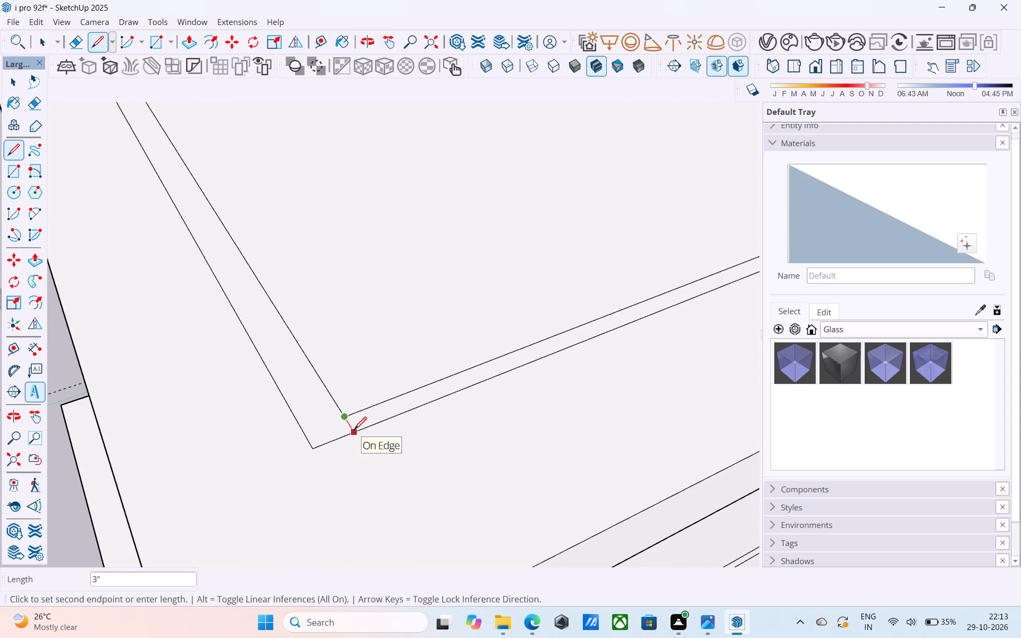
click(330, 422)
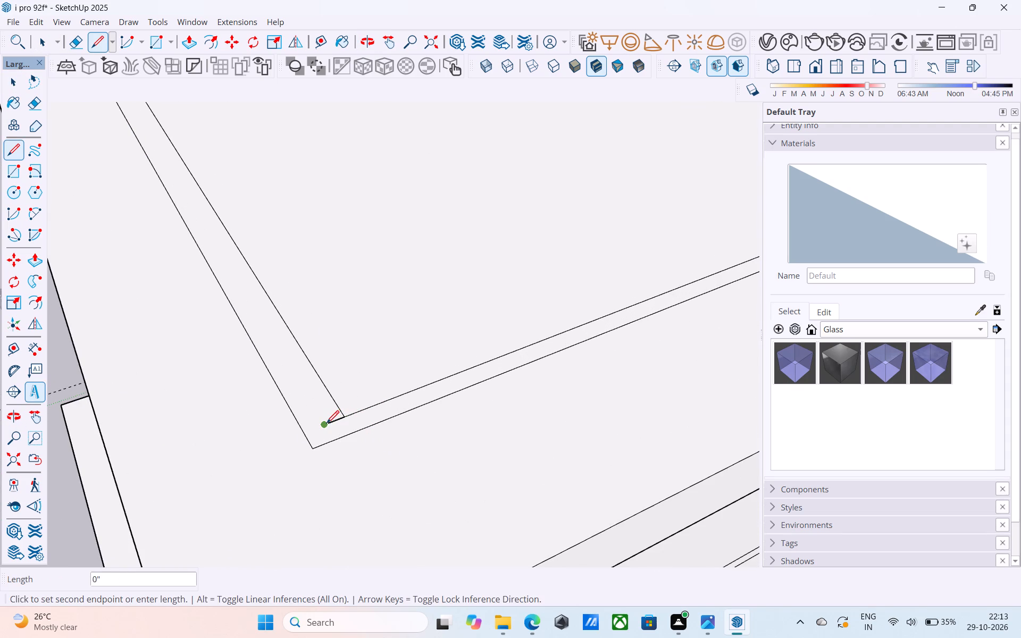
click(327, 424)
click(335, 439)
click(331, 441)
scroll(322, 431, down, 6)
click(166, 158)
key(space)
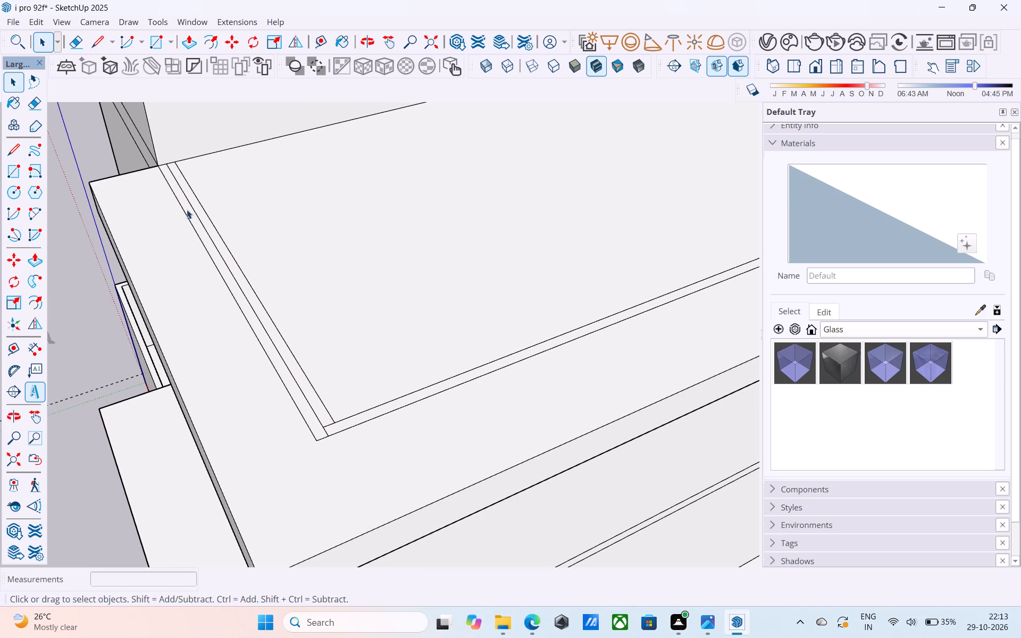
Erase the outermost short-side line and the leftover corner segments, leaving one continuous L-shaped strip.
scroll(193, 225, up, 4)
key(e)
click(192, 226)
scroll(184, 234, down, 5)
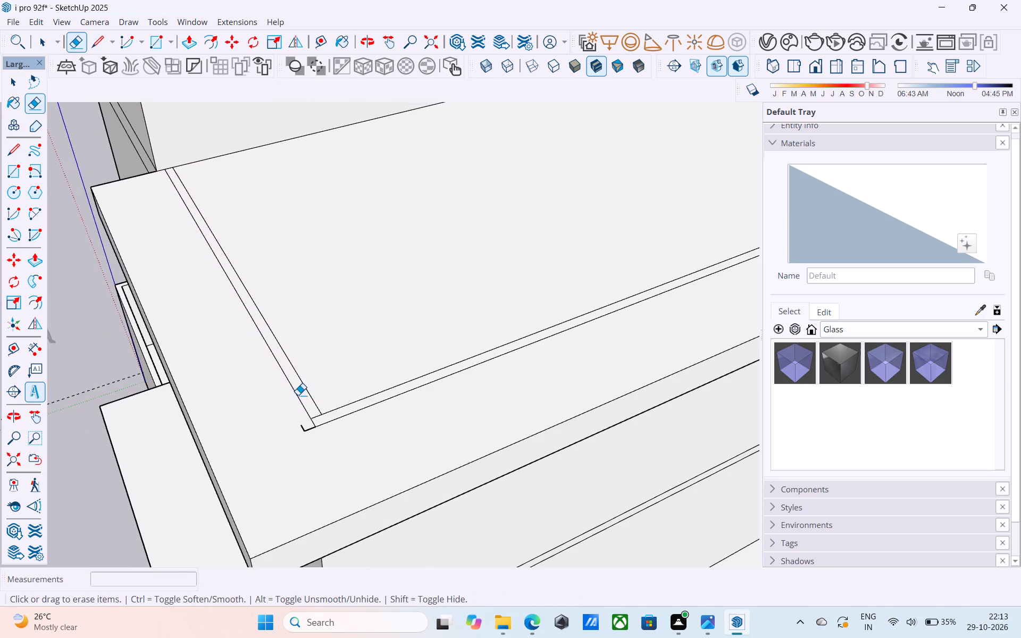
scroll(298, 419, up, 5)
drag(314, 432, 315, 442)
click(308, 435)
scroll(298, 434, down, 5)
scroll(300, 433, up, 3)
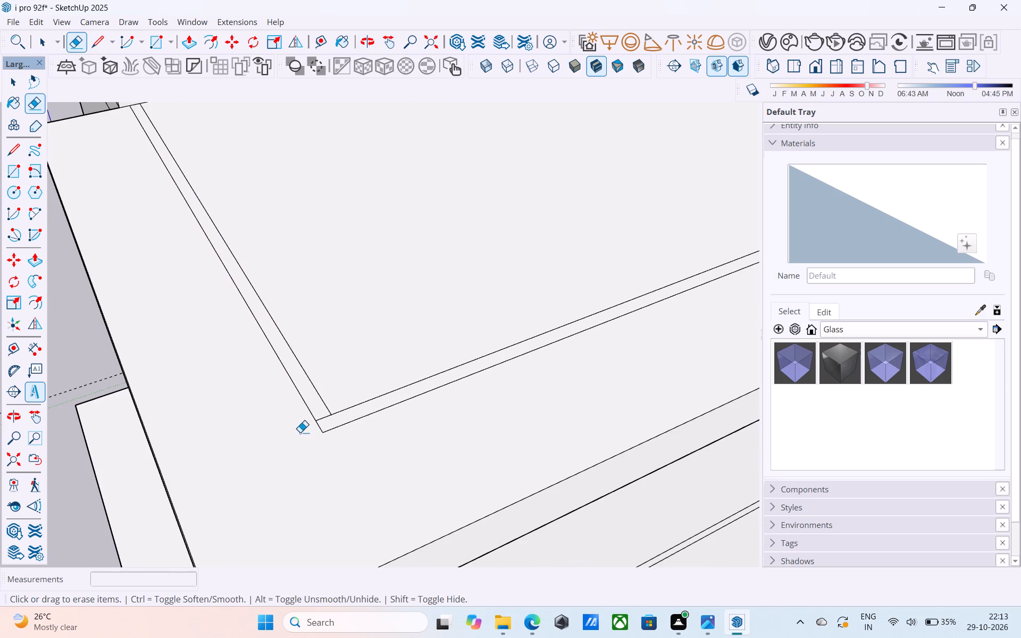
click(322, 417)
scroll(312, 412, up, 1)
scroll(303, 414, down, 10)
Push/Pull the lower balcony's L-shaped border strip up 3' as a parapet.
middle_drag(274, 419, 270, 409)
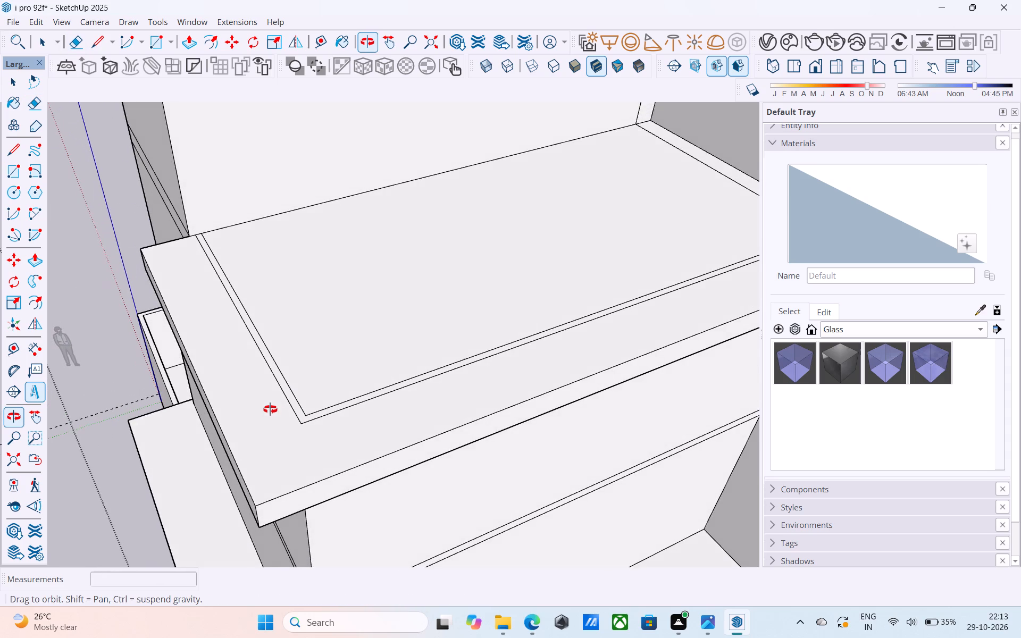
middle_drag(270, 409, 273, 407)
key(space)
click(291, 392)
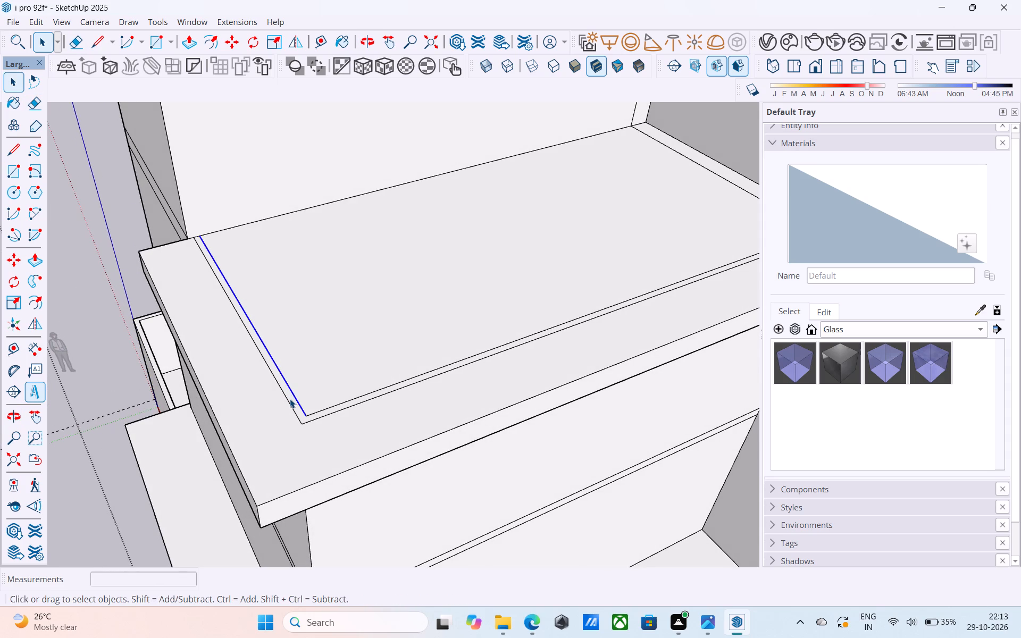
click(290, 399)
key(p)
click(290, 399)
key(3)
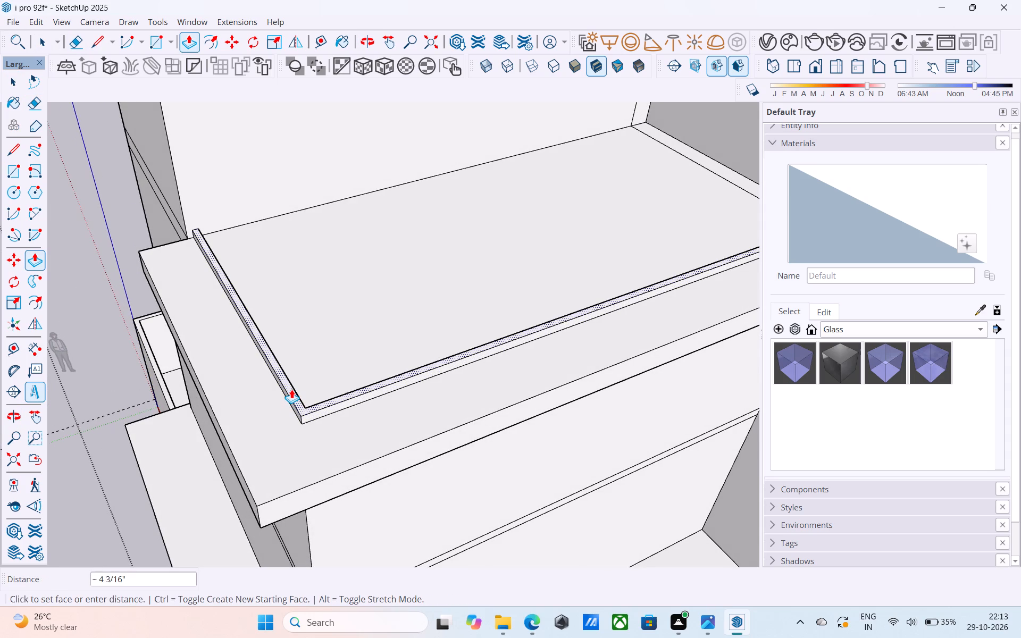
key(apostrophe)
key(Return)
key(space)
Examine the new lower parapet up close and the whole building from several angles.
scroll(291, 389, down, 11)
middle_drag(291, 389, 297, 369)
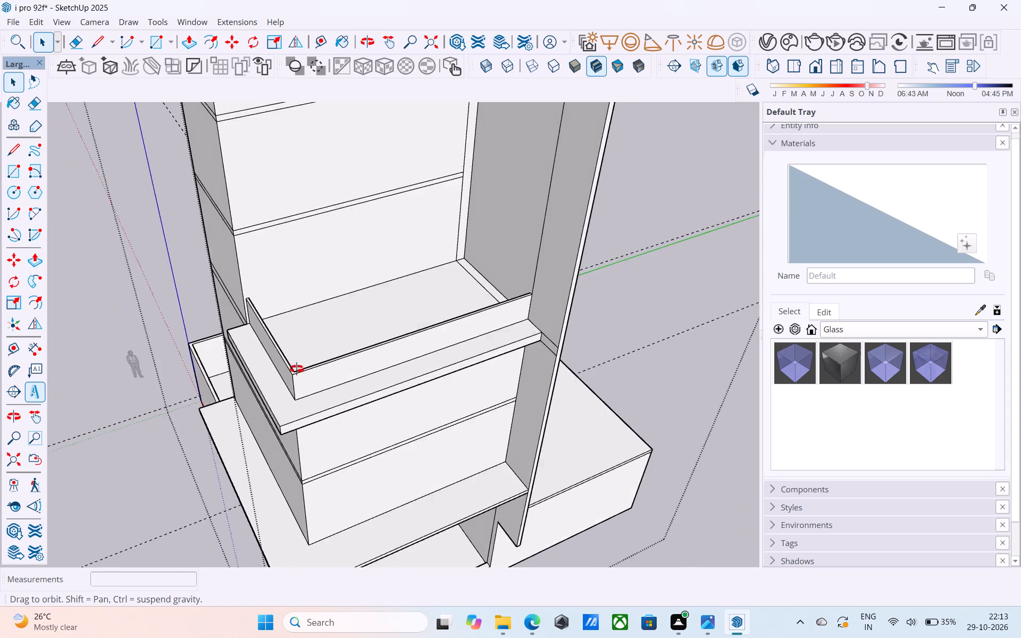
middle_drag(297, 369, 299, 363)
scroll(299, 363, up, 1)
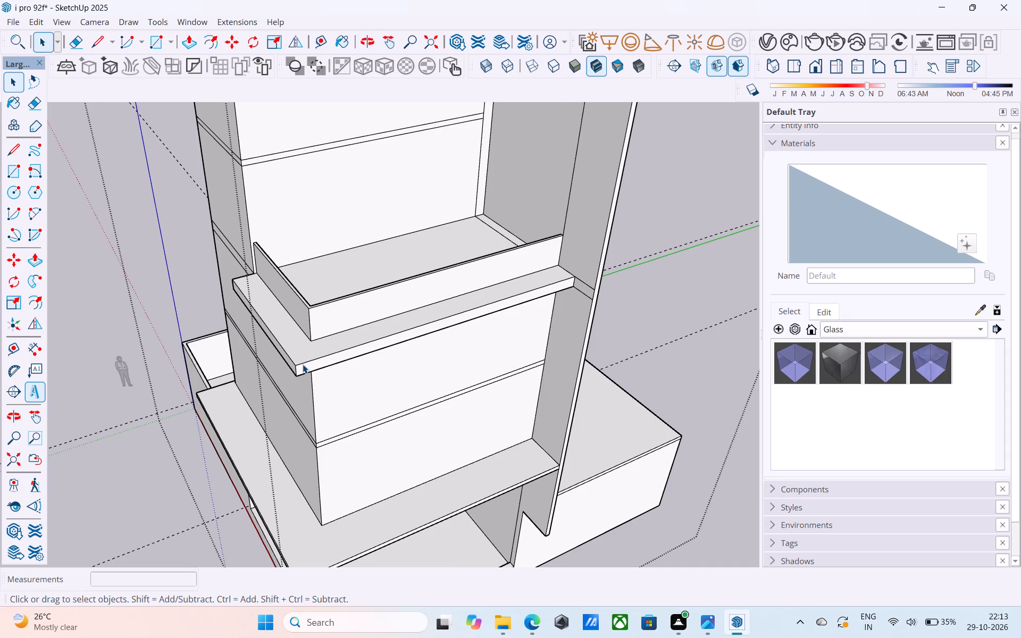
scroll(303, 364, down, 6)
middle_drag(313, 372, 338, 277)
scroll(328, 321, down, 7)
middle_drag(340, 417, 372, 469)
scroll(371, 472, down, 5)
middle_drag(371, 472, 412, 457)
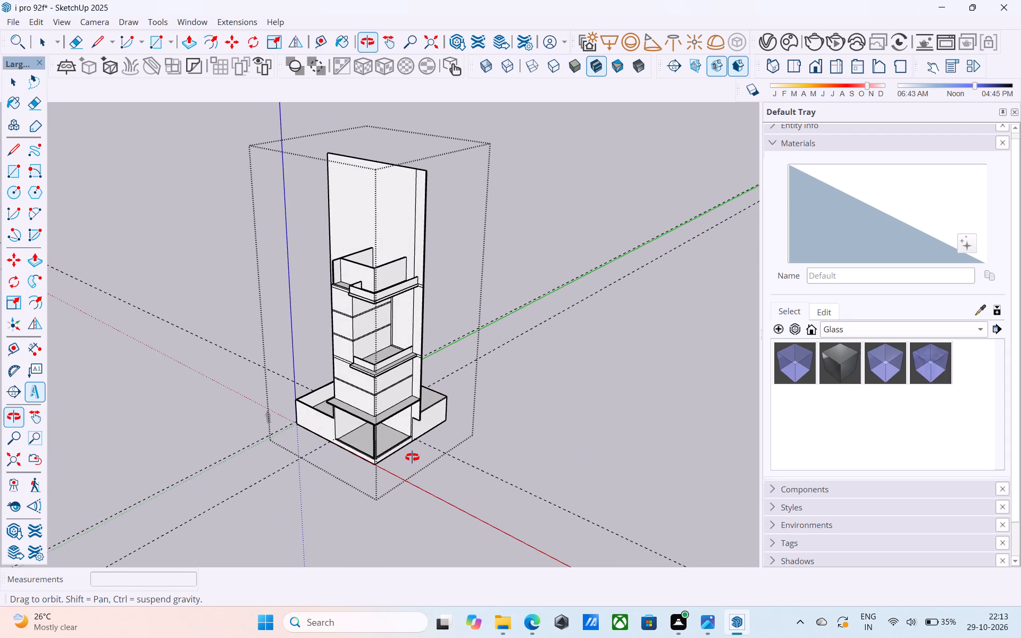
Draw a 19' by 18' 3" rectangle across the top storey's inner wall corners to cover the room.
middle_drag(412, 457, 412, 458)
middle_drag(412, 458, 414, 471)
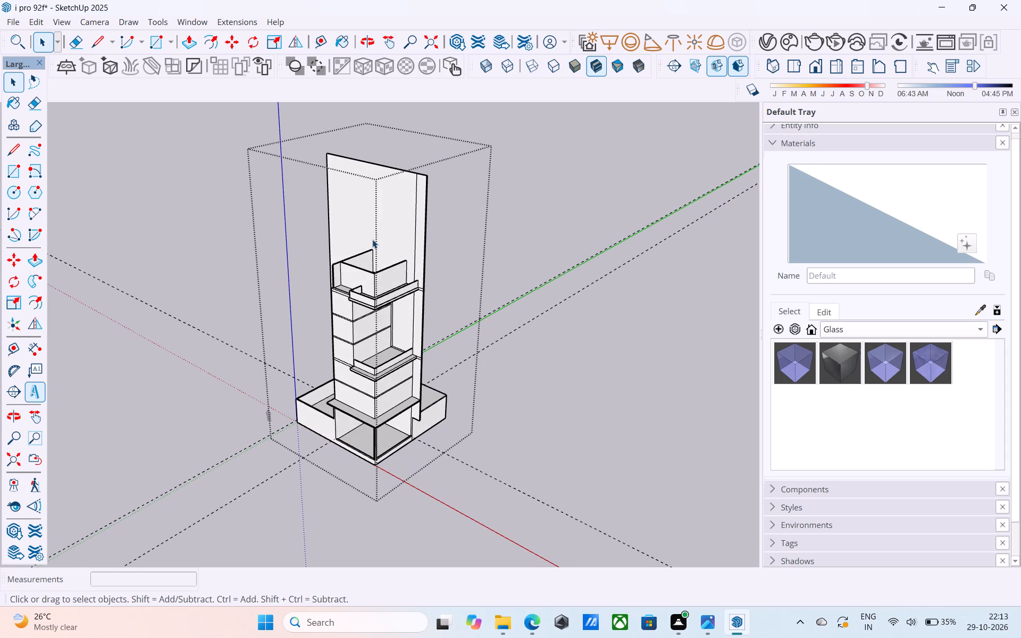
scroll(362, 220, up, 12)
middle_drag(381, 268, 381, 271)
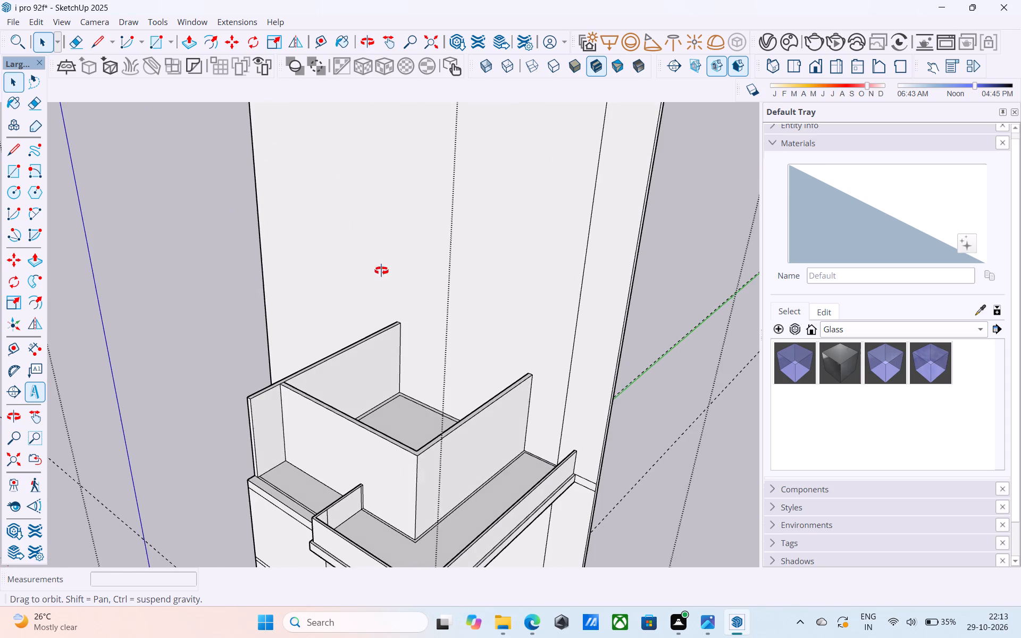
middle_drag(381, 271, 444, 347)
scroll(415, 313, up, 7)
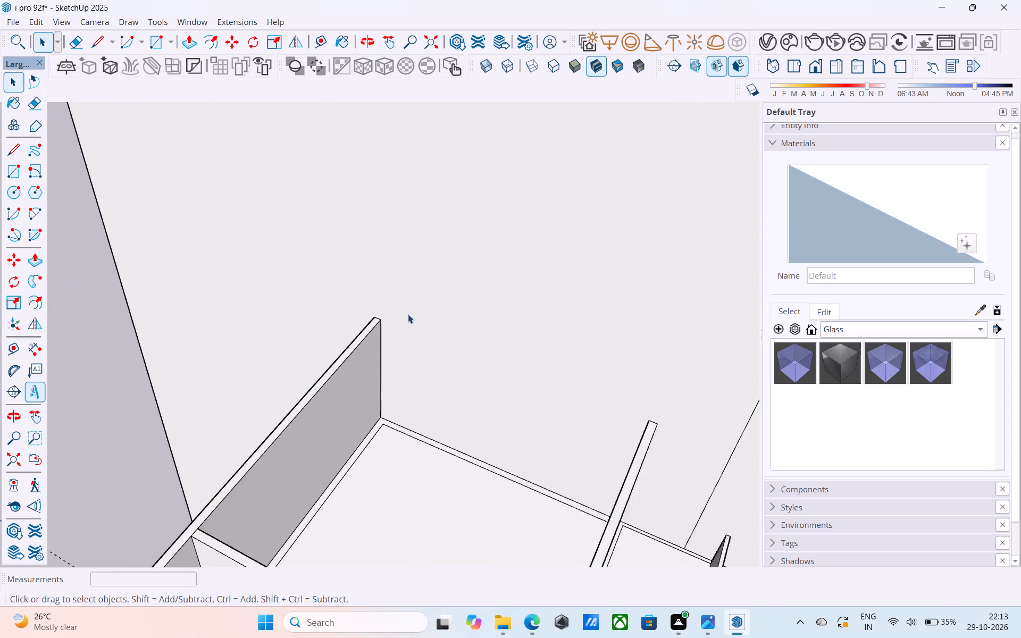
scroll(408, 314, up, 2)
key(r)
click(373, 322)
scroll(340, 257, down, 5)
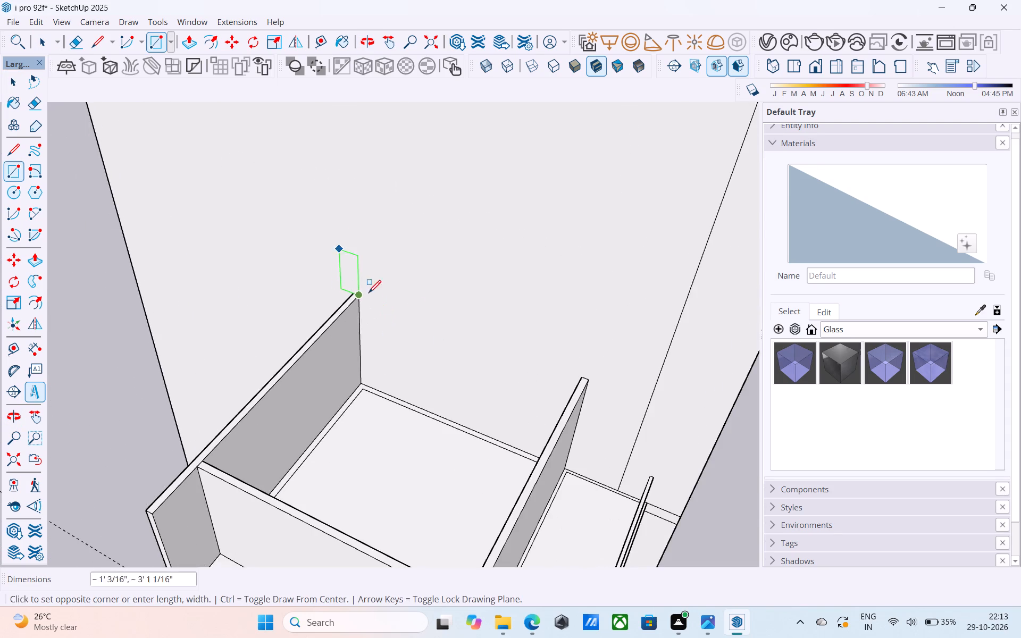
shift+middle_drag(428, 507, 397, 377)
scroll(401, 381, up, 4)
click(445, 444)
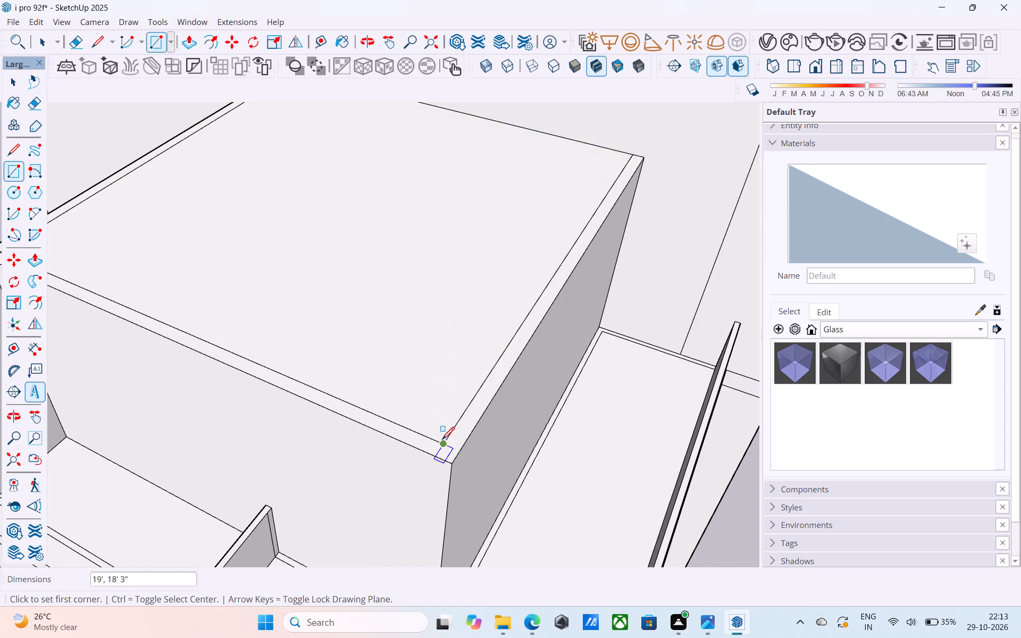
Reverse the orientation of the new covering face inside the top storey's walls.
scroll(442, 440, down, 5)
shift+middle_drag(434, 431, 428, 465)
key(space)
click(415, 400)
right_click(415, 400)
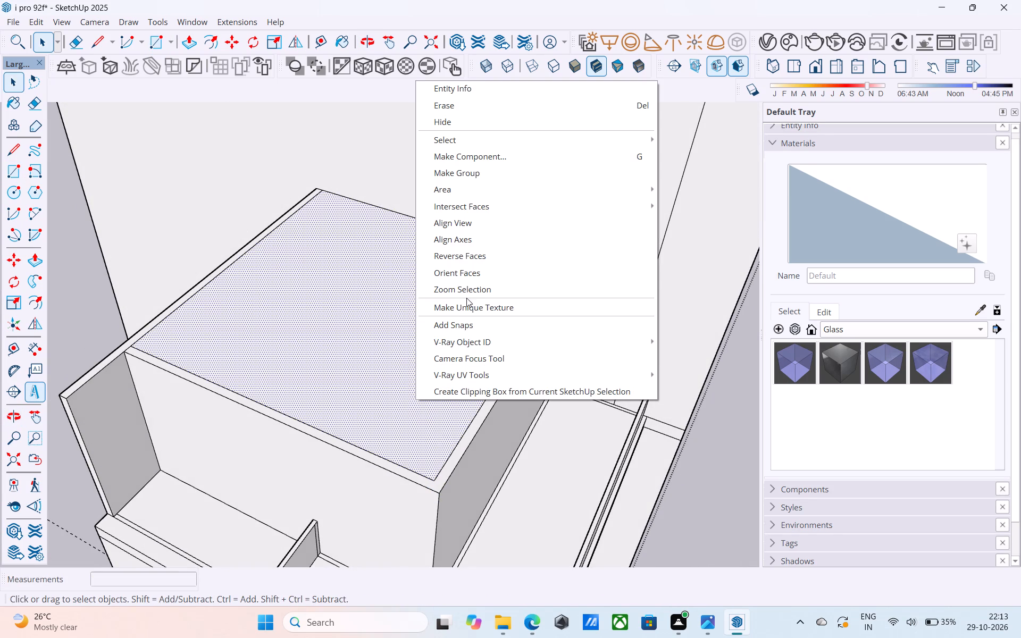
click(480, 259)
Draw 6" vertical lines up from two diagonally opposite corners of the covering face.
middle_drag(473, 263, 459, 268)
middle_drag(458, 270, 498, 265)
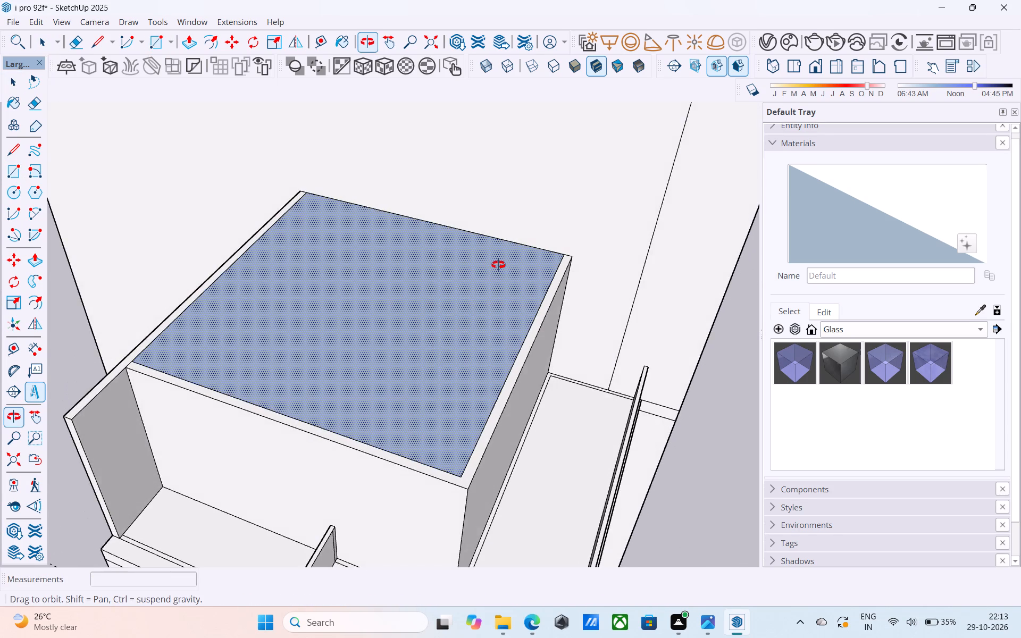
middle_drag(498, 265, 498, 263)
scroll(498, 264, up, 4)
key(l)
scroll(457, 267, down, 6)
middle_drag(456, 268, 475, 308)
scroll(339, 244, up, 4)
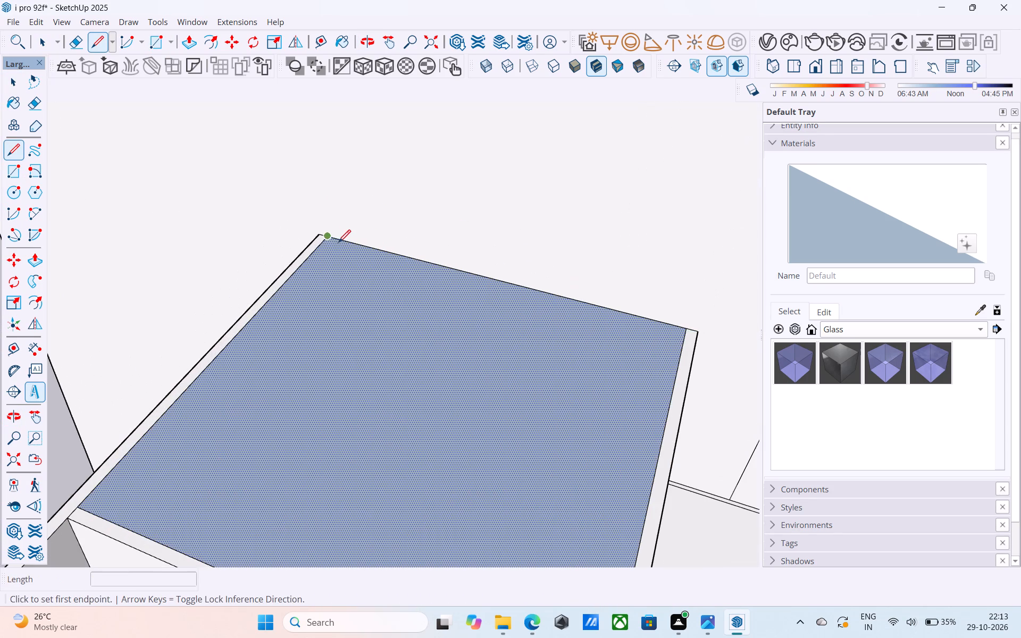
click(327, 237)
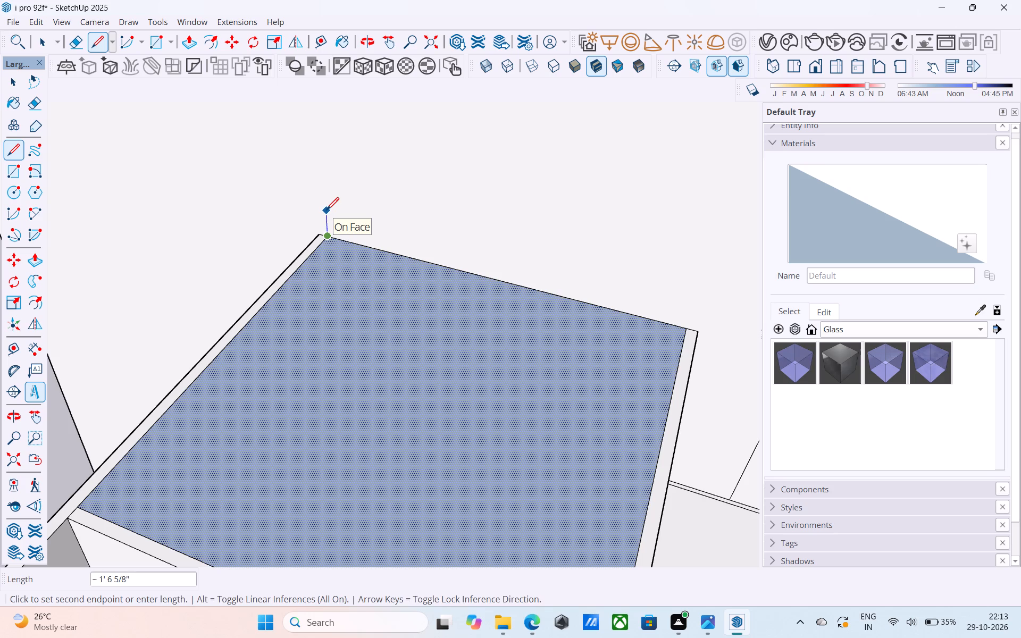
text(6")
key(Return)
key(l)
scroll(314, 215, down, 6)
middle_drag(402, 424, 375, 391)
scroll(397, 415, up, 4)
middle_drag(456, 448, 455, 447)
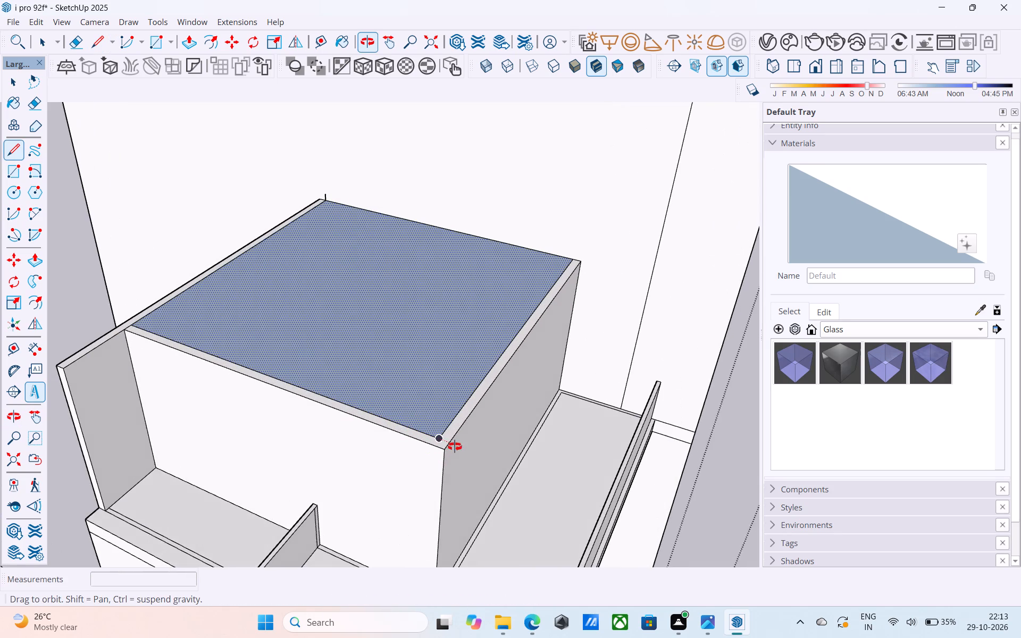
middle_drag(455, 447, 398, 409)
scroll(398, 409, up, 6)
click(383, 404)
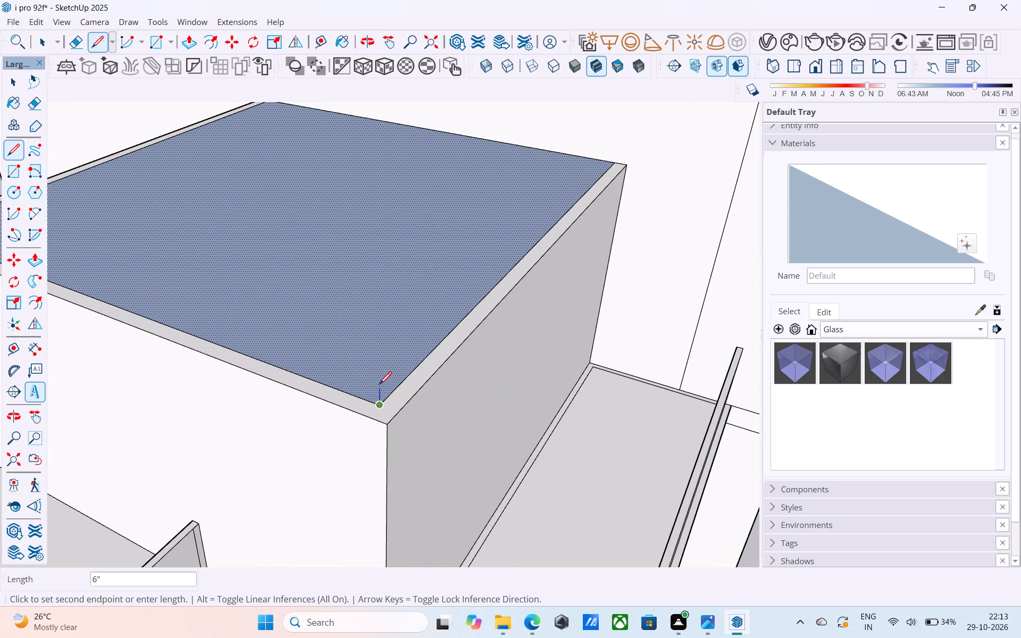
click(379, 385)
Draw an 18' 3" by 19' rectangle between the upper ends of the two 6" lines as the slab top.
key(r)
scroll(379, 385, down, 6)
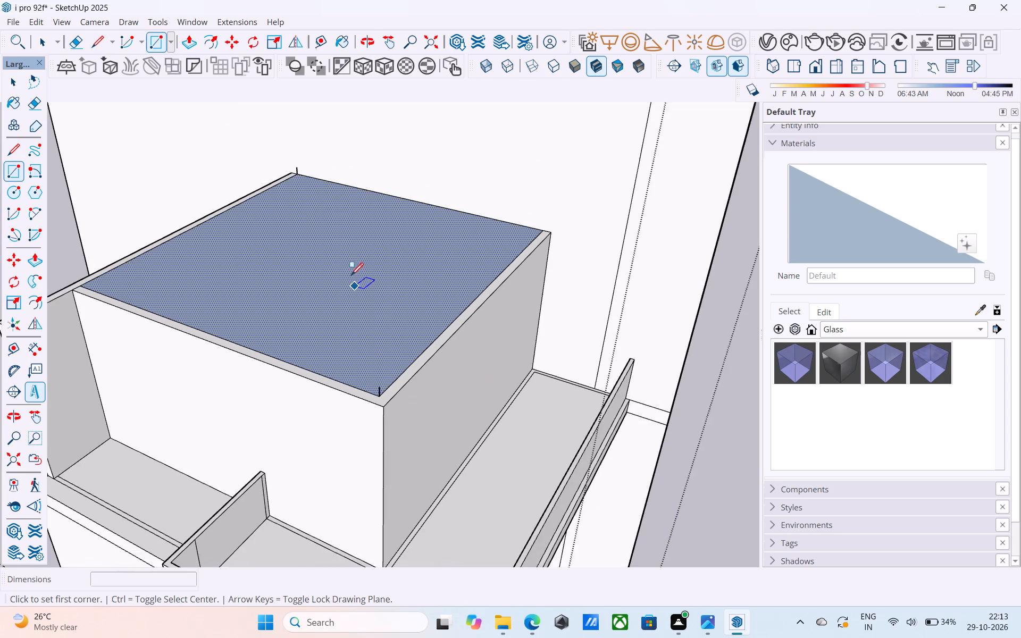
shift+middle_drag(350, 275, 395, 377)
scroll(345, 257, up, 10)
click(319, 229)
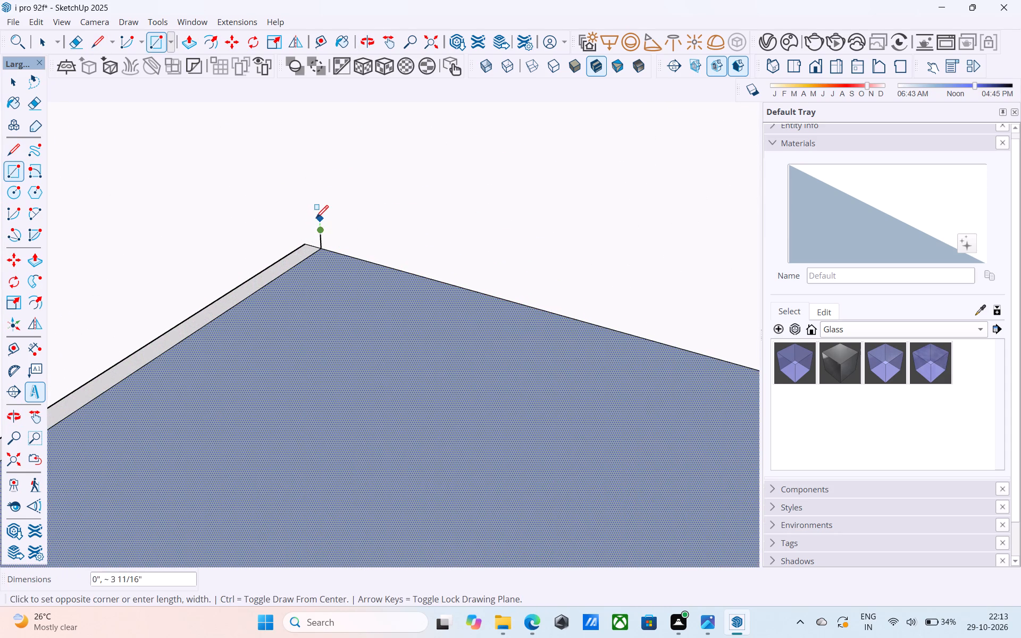
scroll(316, 219, down, 15)
scroll(366, 365, up, 9)
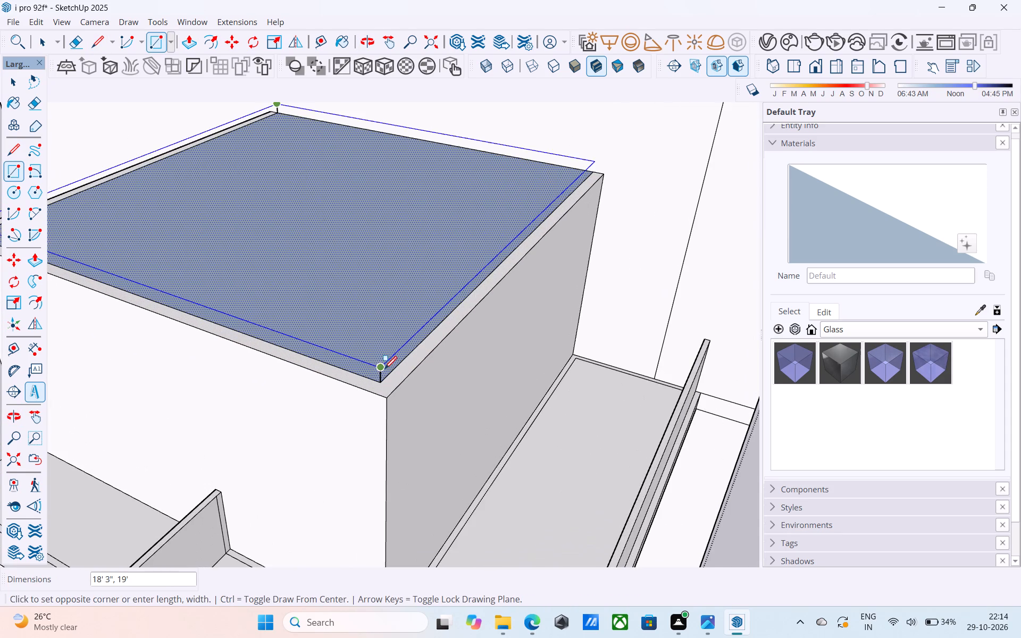
click(384, 370)
Draw 6" vertical lines at the two remaining corners to close the roof slab's sides.
scroll(384, 370, down, 4)
middle_drag(313, 321, 238, 301)
middle_drag(479, 245, 461, 240)
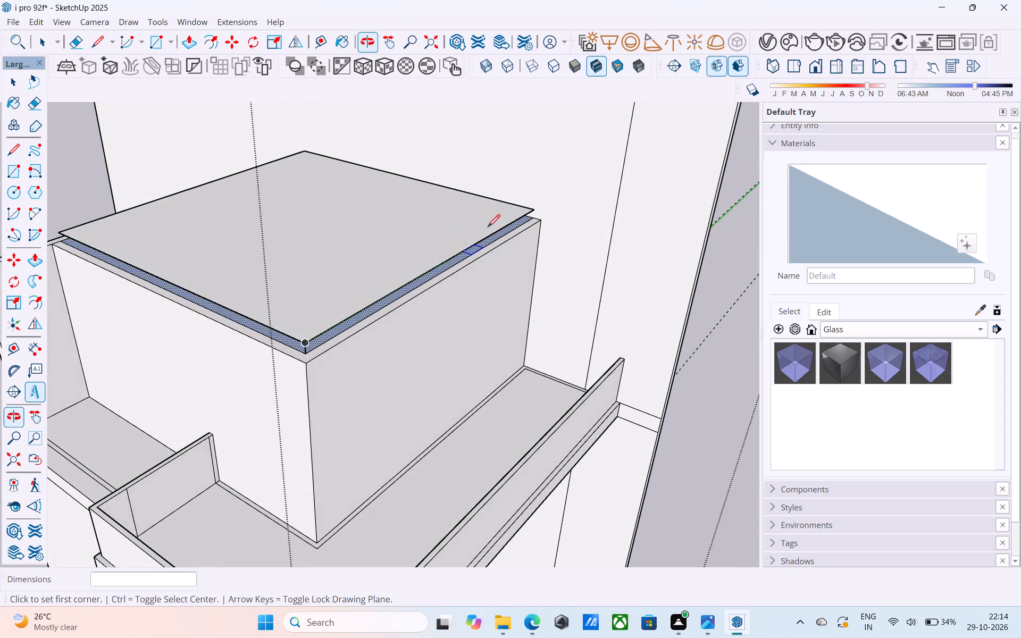
key(l)
scroll(510, 196, up, 11)
click(538, 236)
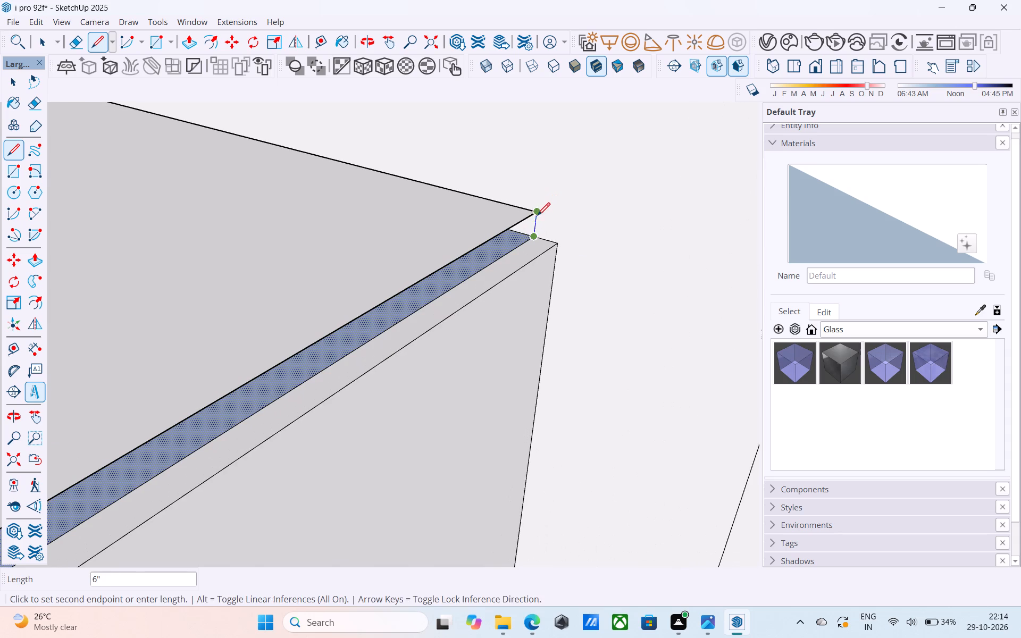
click(538, 216)
scroll(541, 208, down, 15)
middle_drag(196, 318, 572, 272)
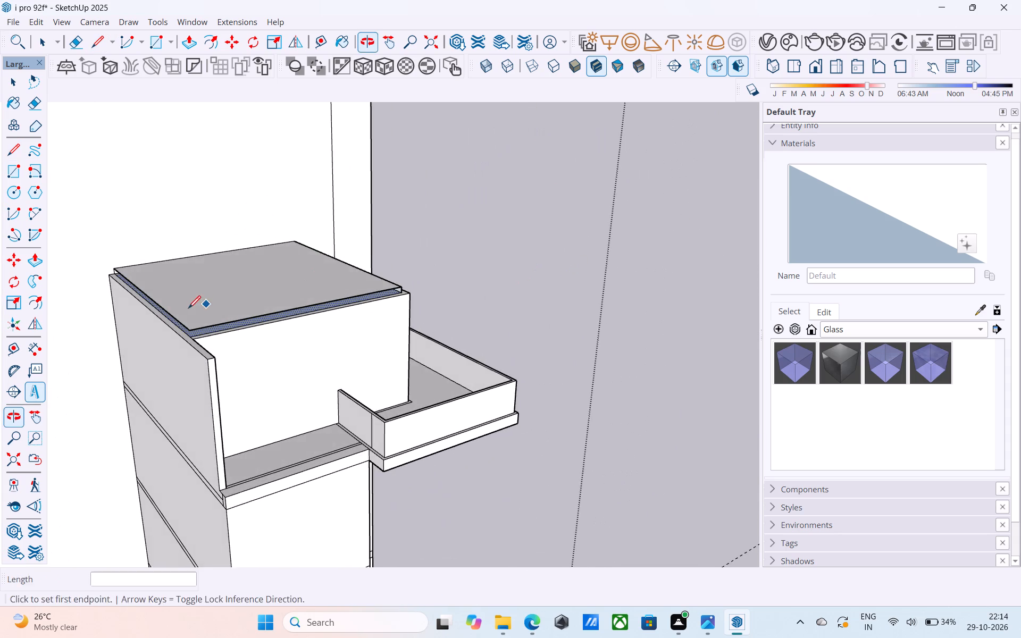
middle_drag(188, 309, 57, 320)
scroll(146, 325, up, 8)
scroll(233, 249, up, 5)
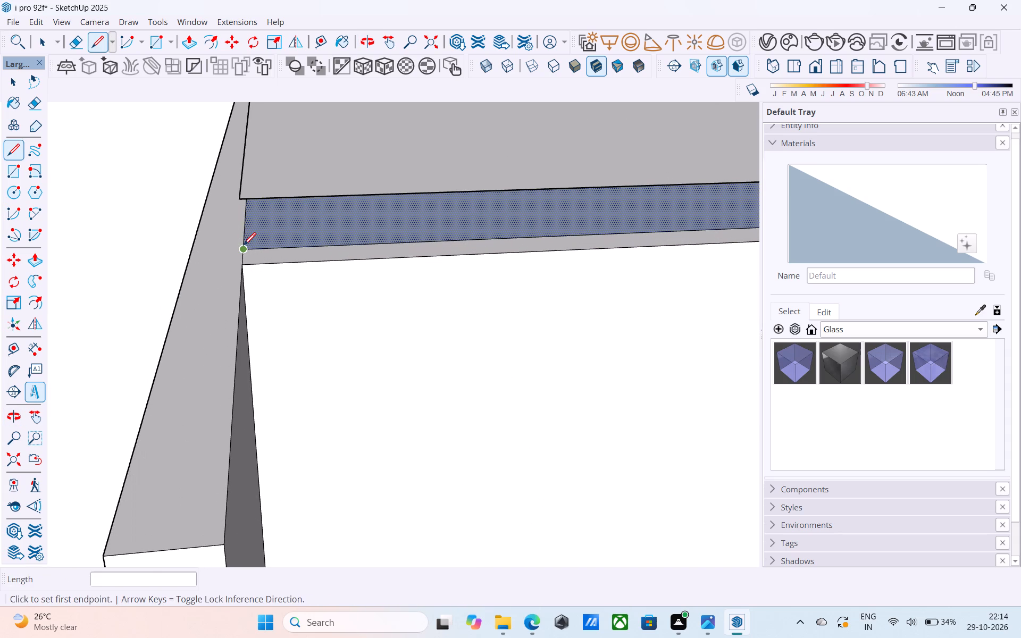
click(244, 246)
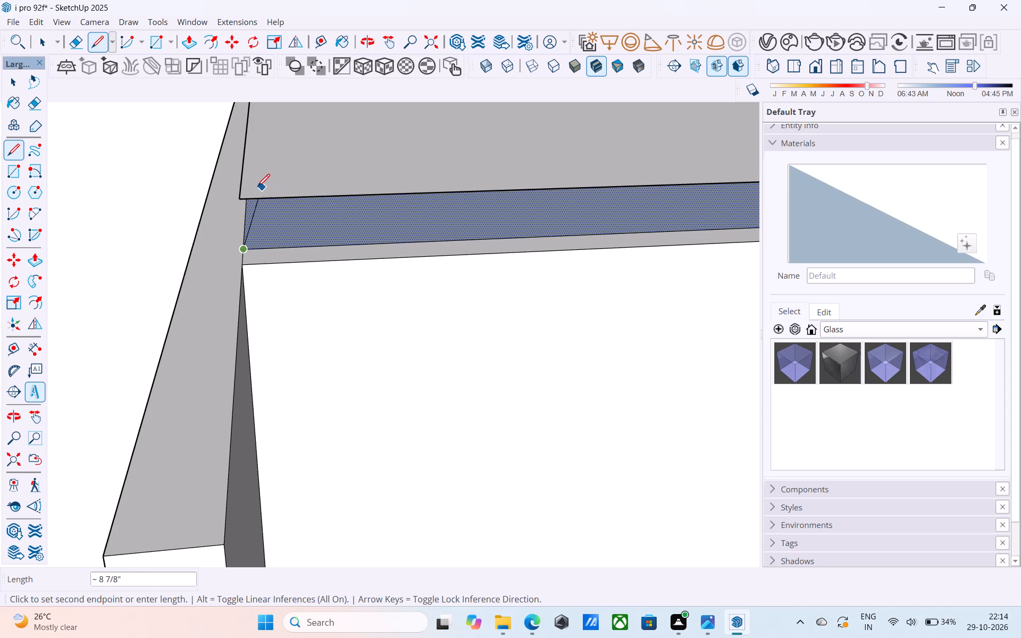
click(238, 197)
Reverse the roof slab's three exposed side faces one by one.
scroll(236, 199, down, 5)
middle_drag(263, 228, 336, 213)
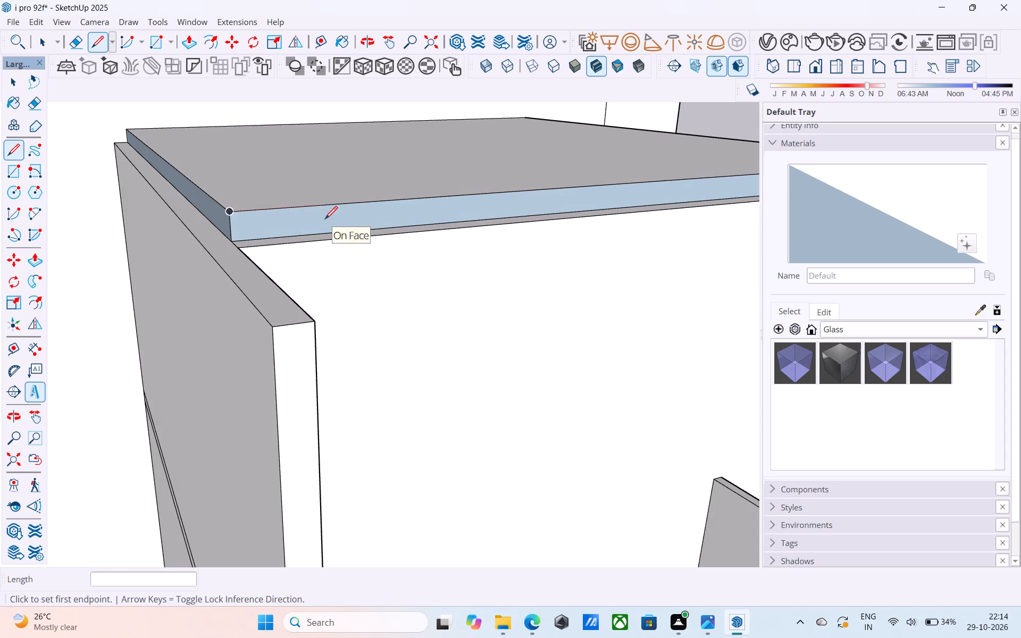
key(space)
click(286, 215)
right_click(281, 224)
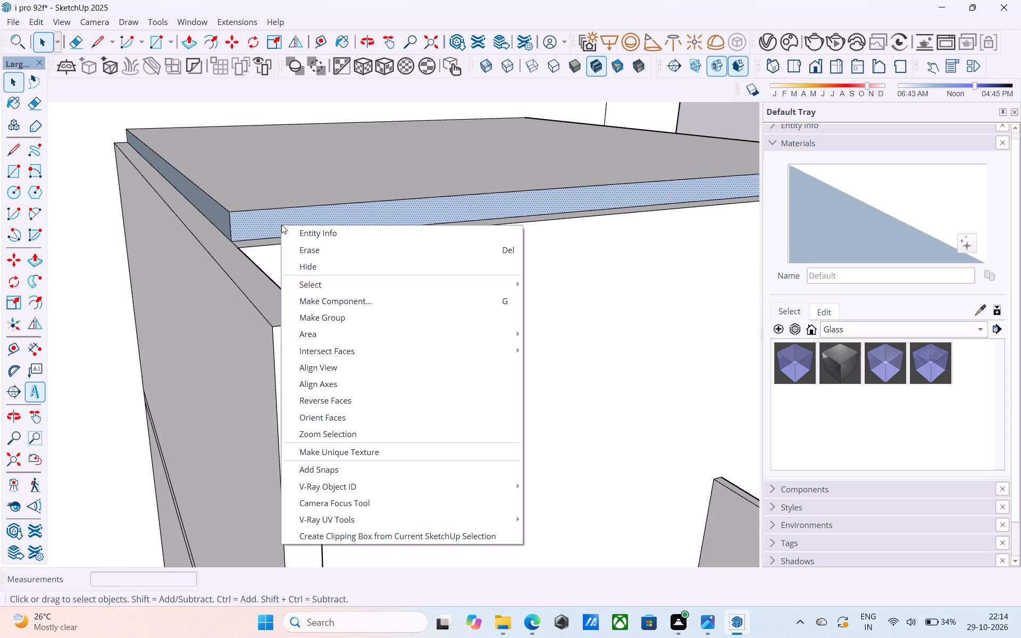
click(338, 401)
click(201, 206)
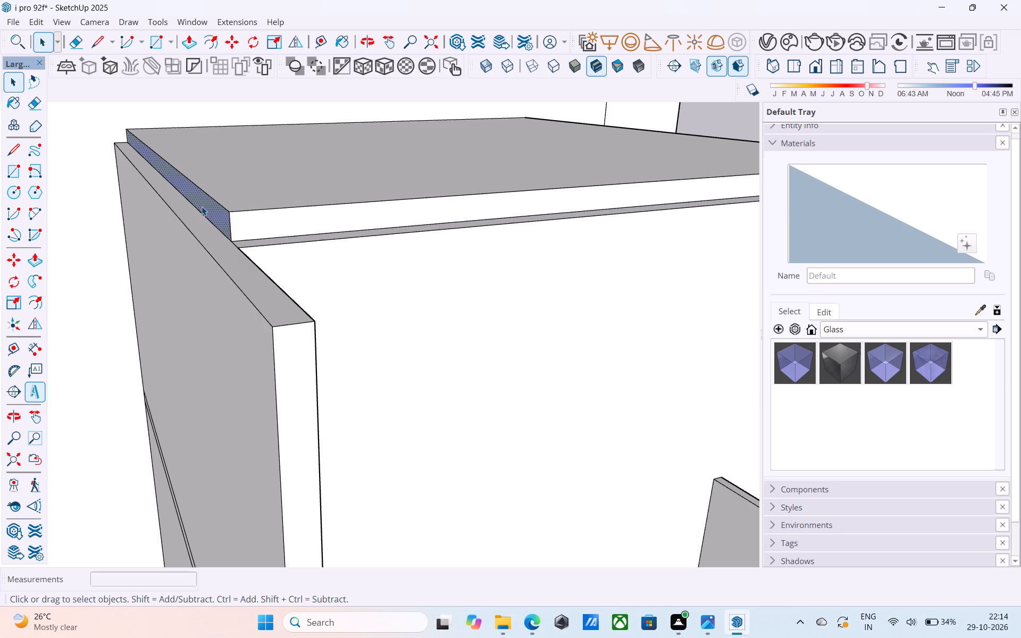
right_click(202, 206)
click(266, 375)
scroll(267, 368, down, 10)
middle_drag(575, 288, 456, 273)
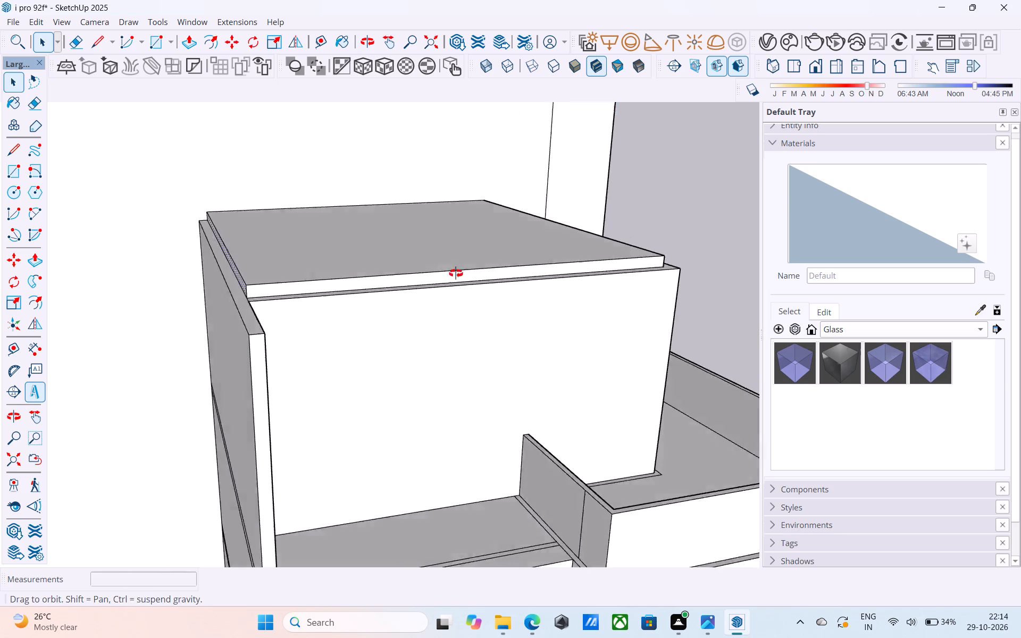
middle_drag(456, 273, 140, 258)
scroll(137, 255, down, 6)
scroll(451, 301, up, 13)
click(300, 324)
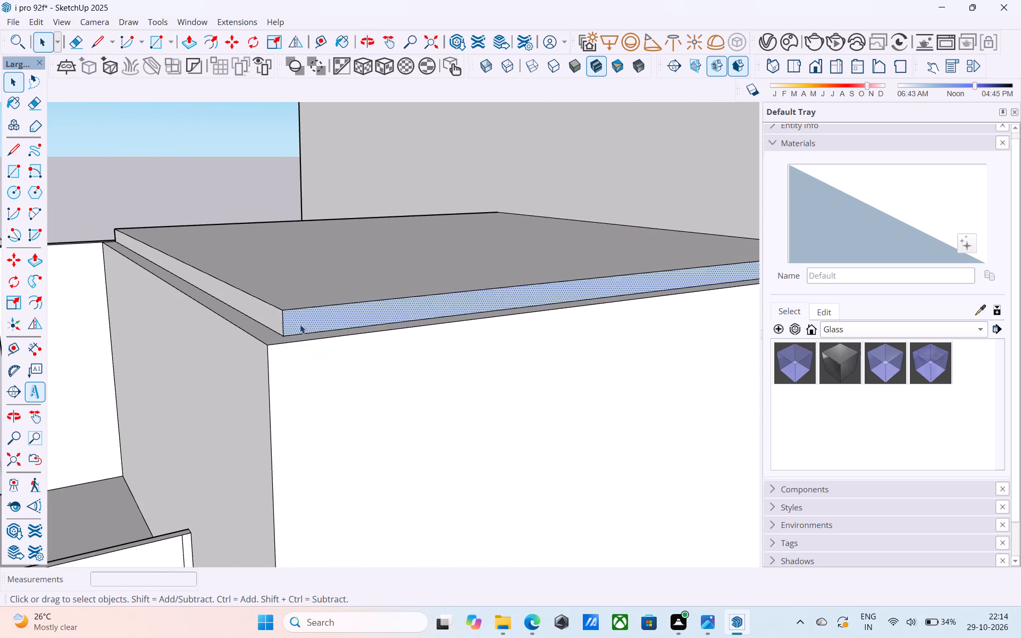
right_click(300, 324)
click(344, 187)
Save the model.
scroll(346, 191, down, 5)
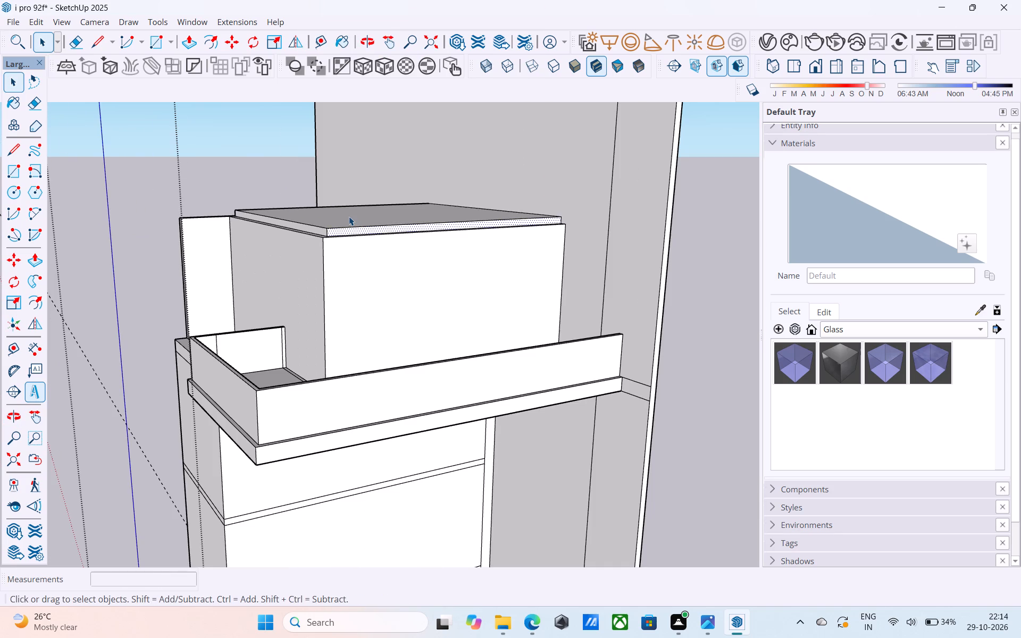
key(ctrl+s)
Examine the top storey's new roof slab and the balconies from several angles.
scroll(347, 217, down, 10)
middle_drag(352, 228, 356, 231)
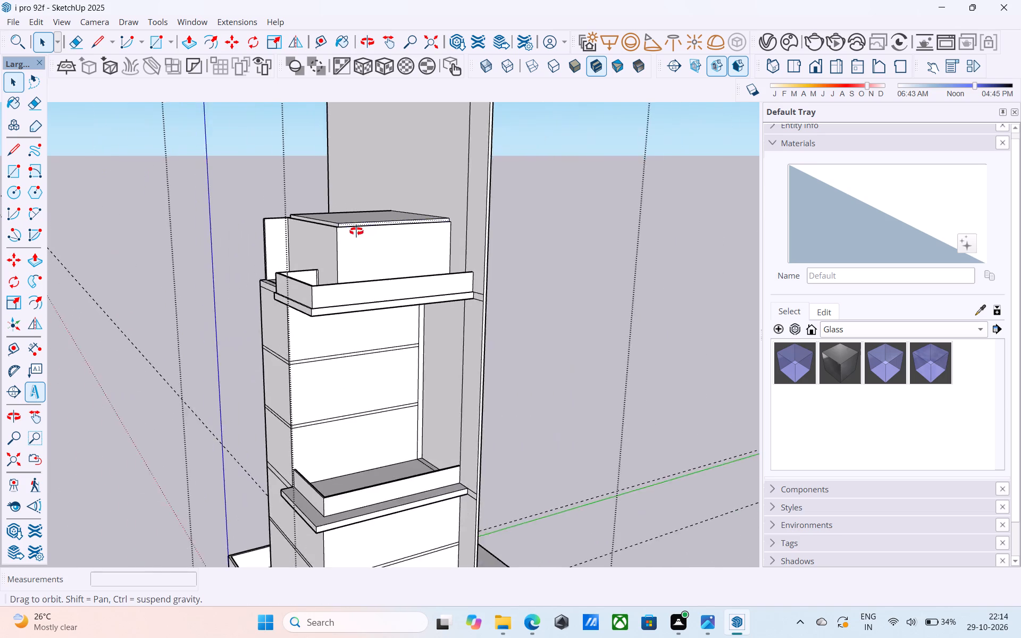
middle_drag(356, 231, 473, 241)
shift+middle_drag(478, 247, 431, 282)
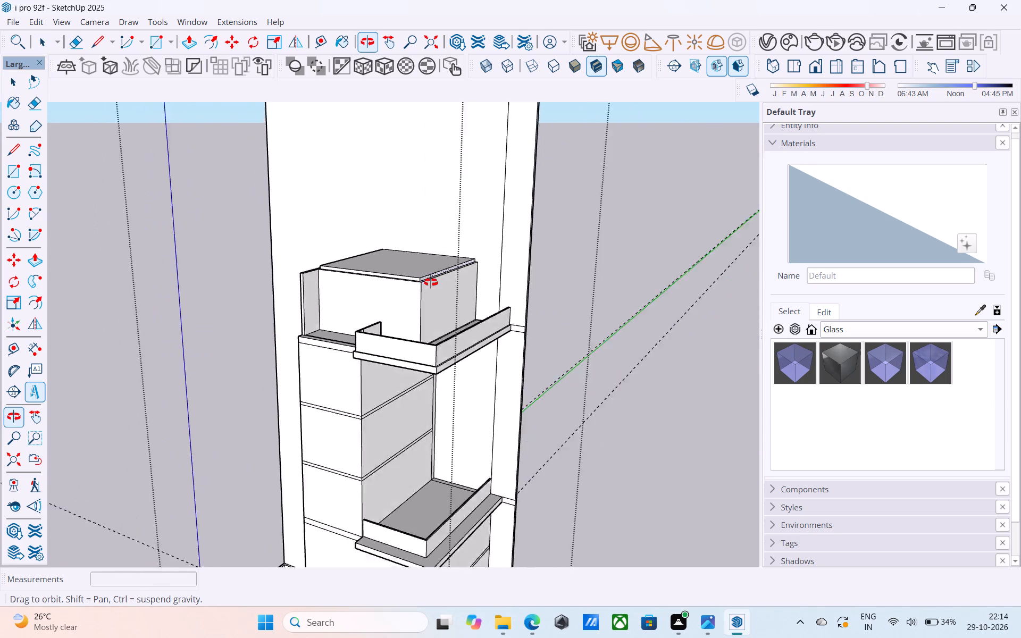
shift+middle_drag(431, 282, 441, 283)
shift+middle_drag(499, 292, 391, 321)
scroll(413, 286, up, 4)
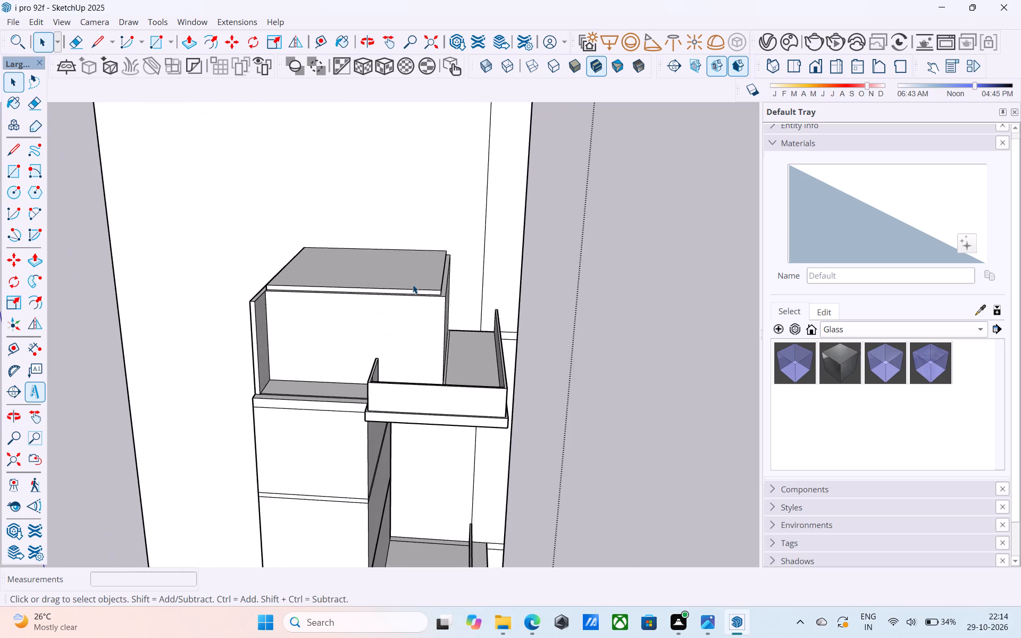
shift+middle_drag(413, 284, 357, 321)
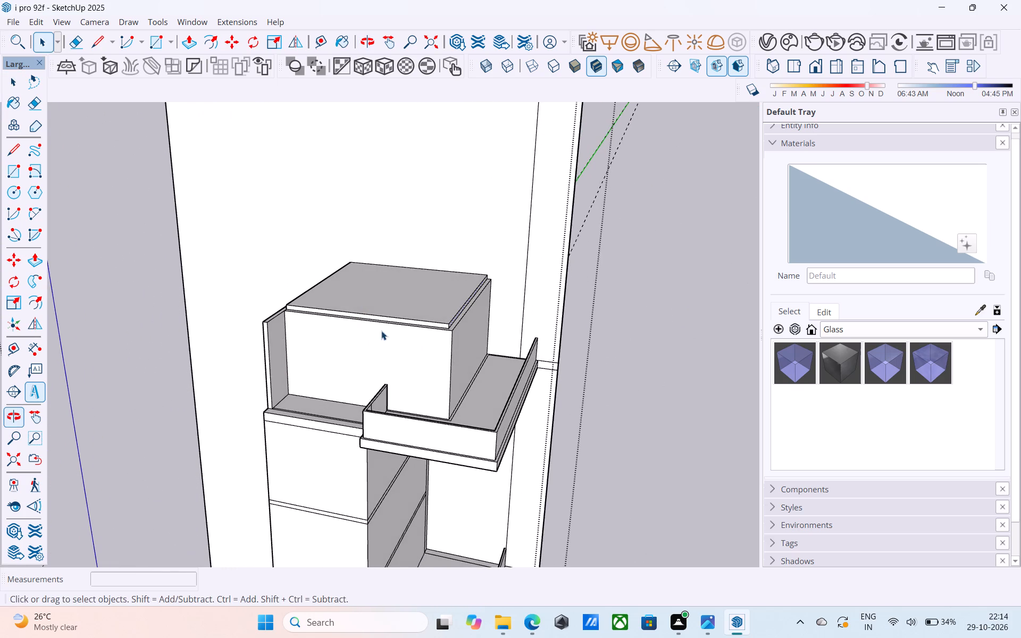
middle_drag(430, 339, 319, 405)
Push/Pull the exposed L-shaped wall top around the roof slab up 6", flush with the slab's top face.
scroll(445, 370, up, 8)
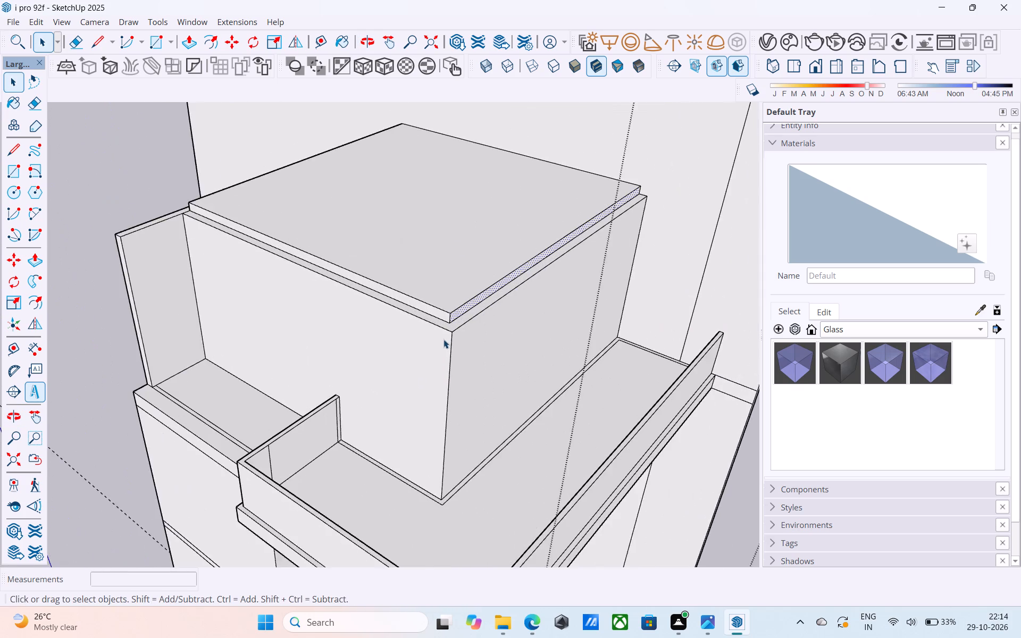
scroll(443, 339, up, 2)
scroll(443, 339, down, 4)
shift+middle_drag(443, 339, 427, 378)
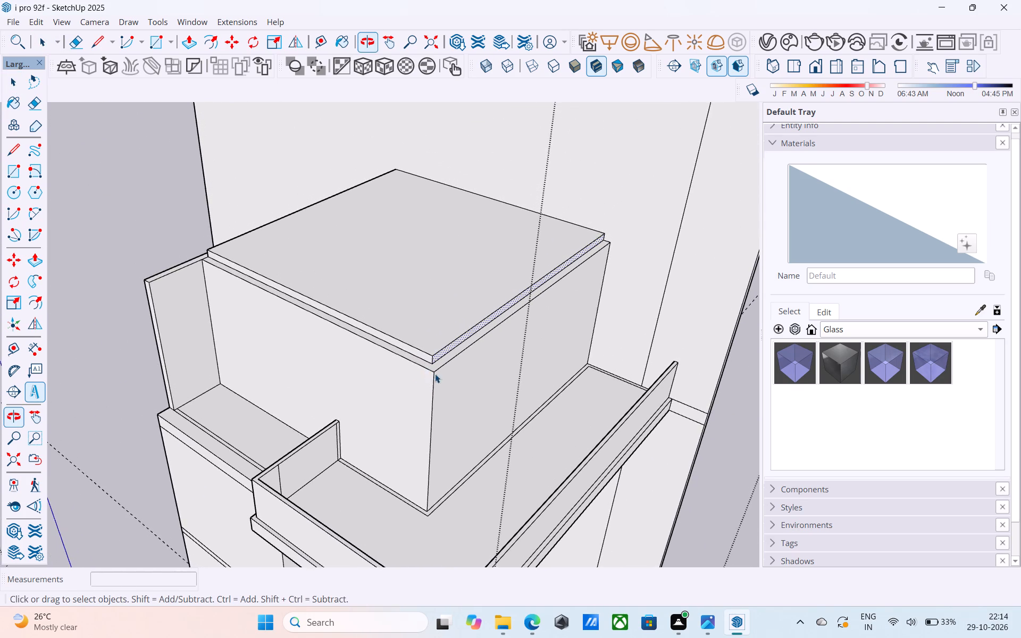
scroll(458, 359, up, 6)
click(444, 360)
click(440, 360)
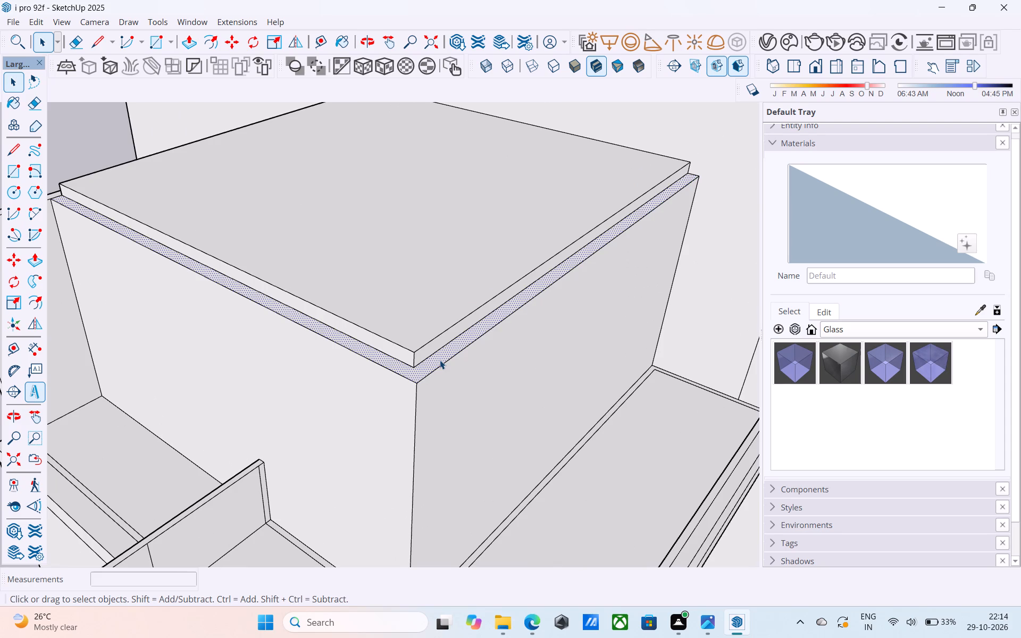
key(p)
click(438, 358)
click(430, 340)
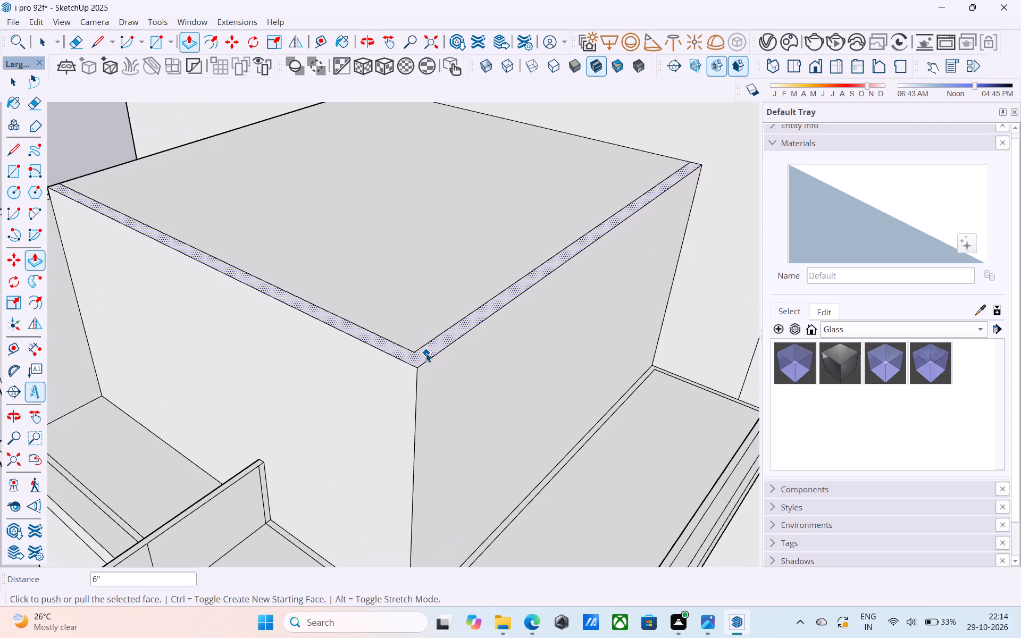
Push/Pull the L-shaped wall top around the top storey's roof slab up 10'.
key(space)
click(426, 353)
key(p)
click(426, 353)
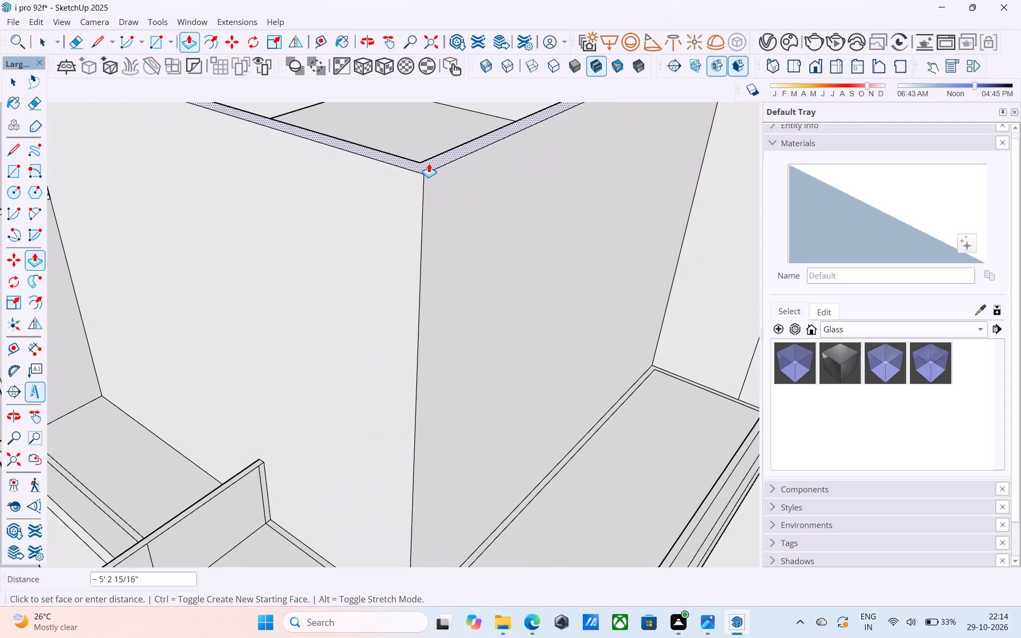
text(10')
key(Return)
Push/Pull the top of the side wall along the roof slab's open edge up level with the new 10' walls.
scroll(458, 230, down, 12)
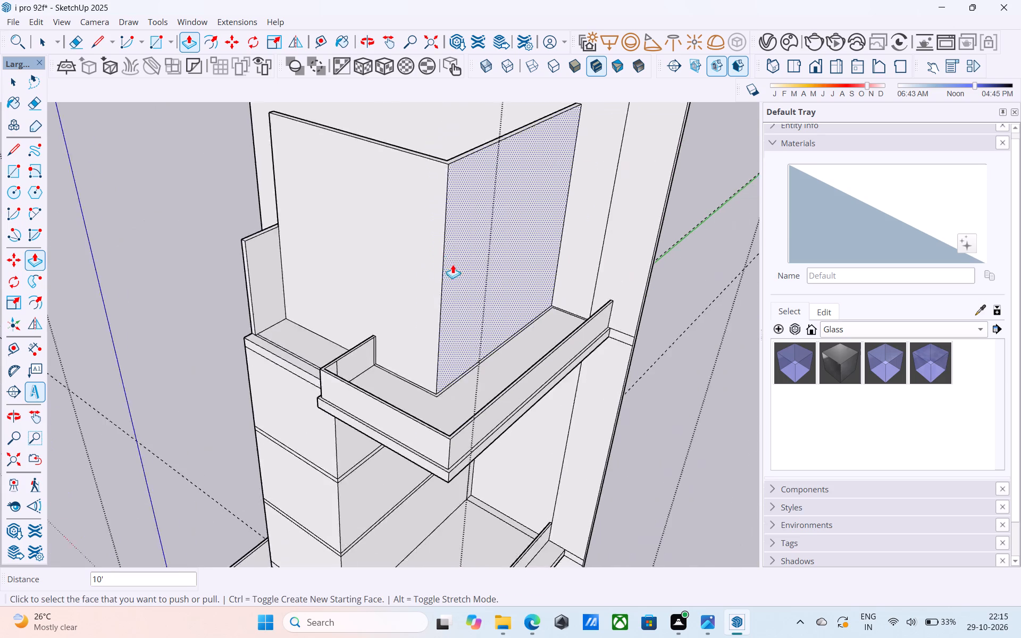
scroll(453, 264, down, 2)
middle_drag(429, 284, 835, 240)
scroll(656, 276, down, 2)
middle_drag(489, 312, 533, 327)
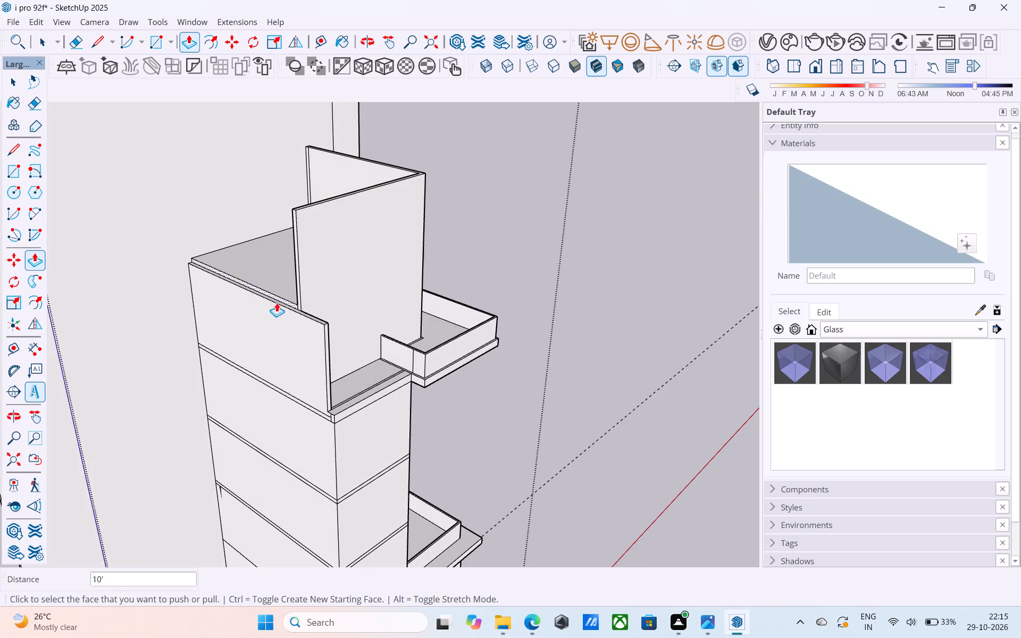
scroll(256, 306, up, 6)
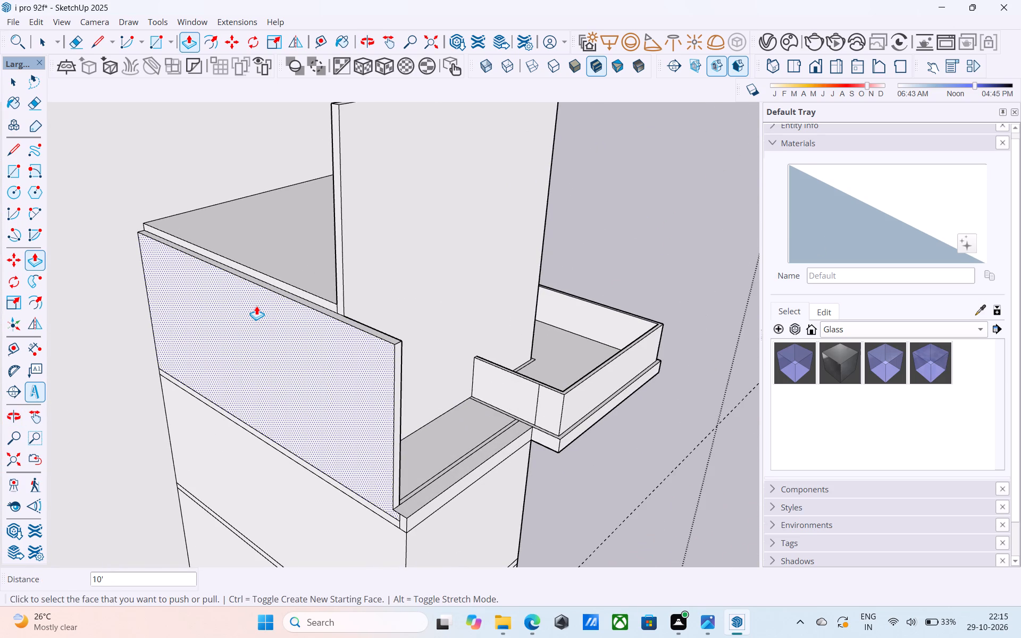
scroll(260, 304, down, 7)
scroll(305, 319, down, 4)
middle_drag(305, 319, 278, 319)
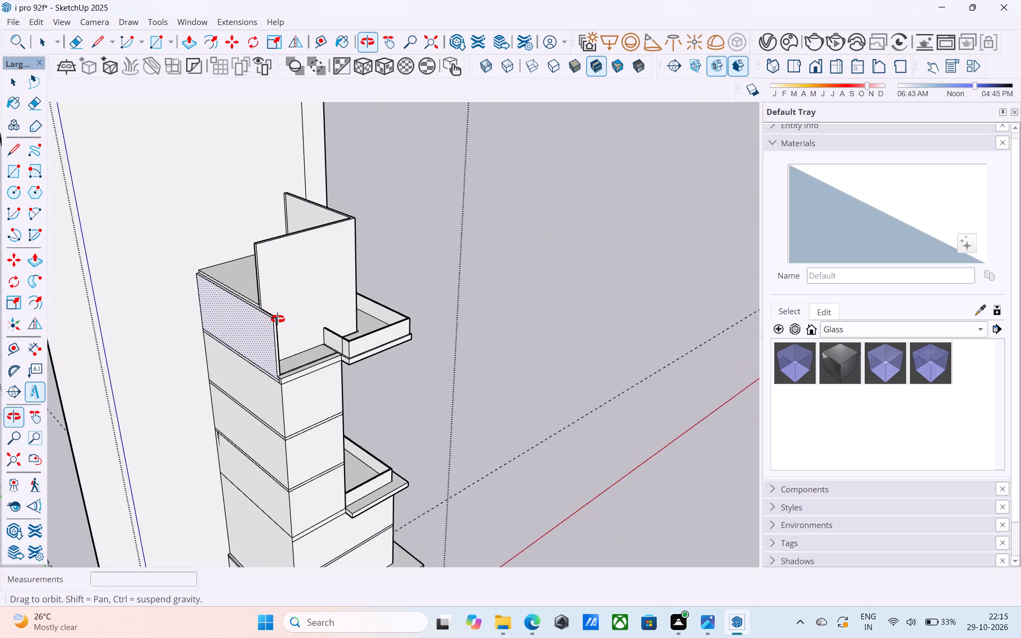
middle_drag(278, 319, 325, 351)
scroll(350, 377, up, 10)
scroll(352, 381, down, 4)
middle_drag(352, 381, 348, 380)
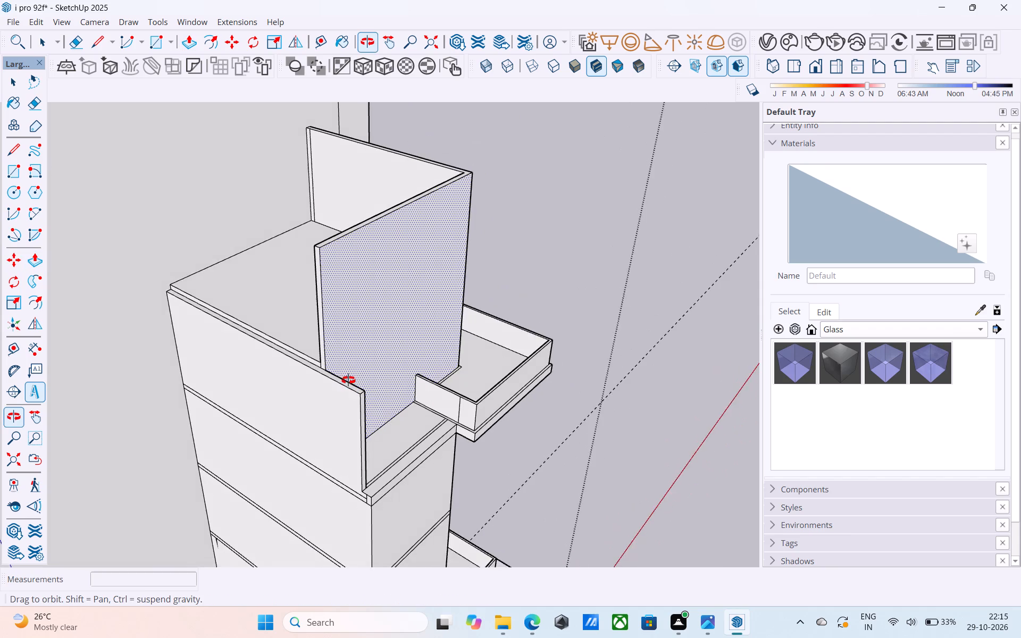
middle_drag(348, 380, 340, 375)
scroll(329, 368, up, 5)
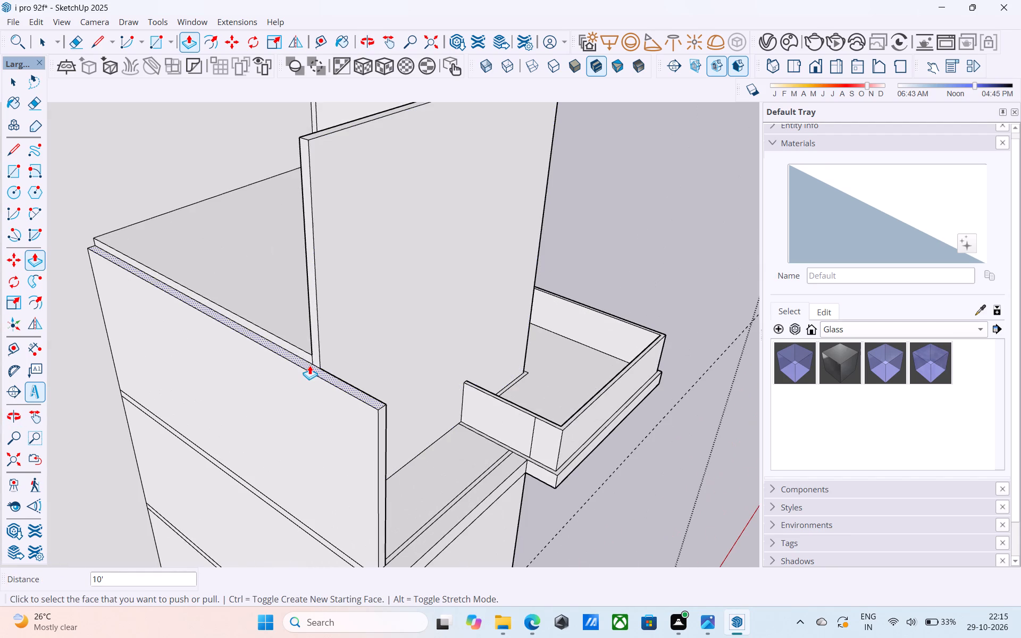
click(309, 365)
click(308, 354)
middle_drag(307, 356, 105, 444)
click(306, 348)
scroll(327, 353, down, 1)
scroll(327, 353, up, 1)
scroll(327, 353, down, 2)
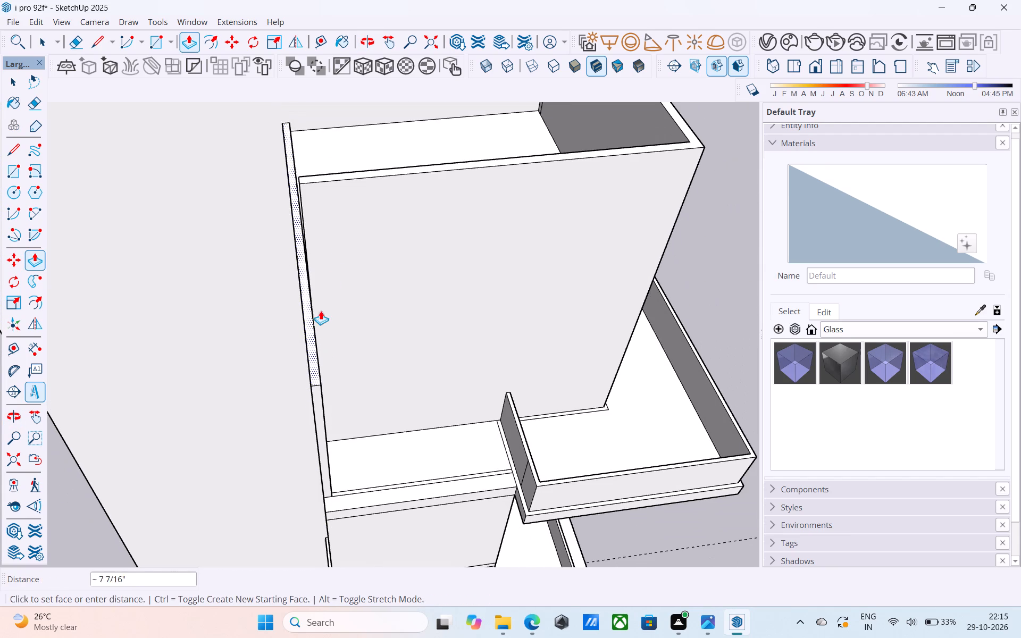
click(397, 170)
Examine the raised top-storey walls and the balconies below from several angles.
scroll(397, 177, down, 9)
middle_drag(378, 372, 376, 370)
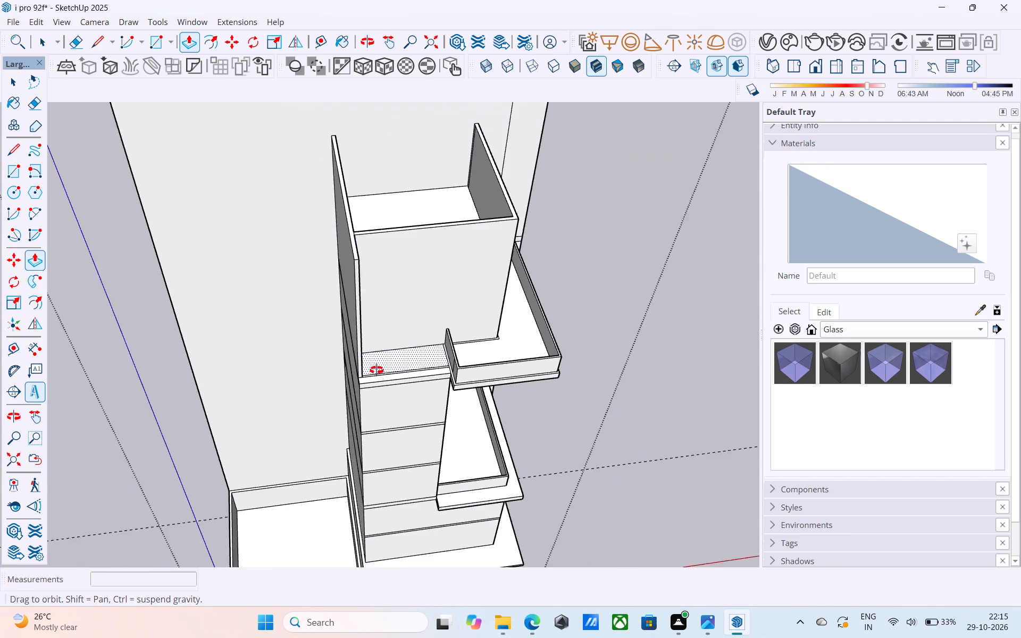
middle_drag(376, 370, 213, 284)
scroll(231, 313, down, 10)
middle_drag(269, 380, 262, 376)
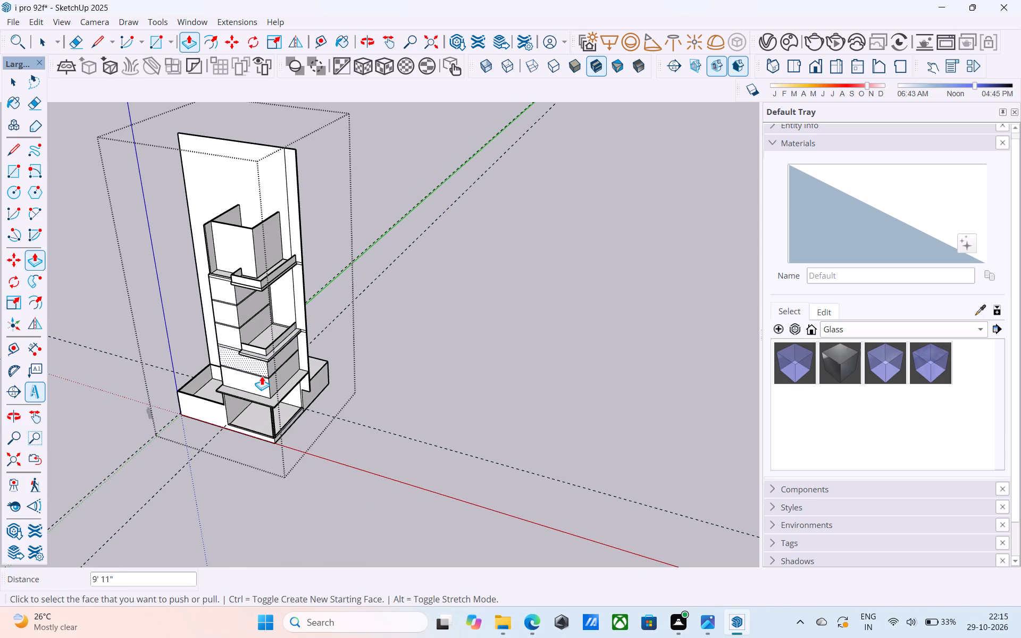
middle_drag(262, 376, 115, 330)
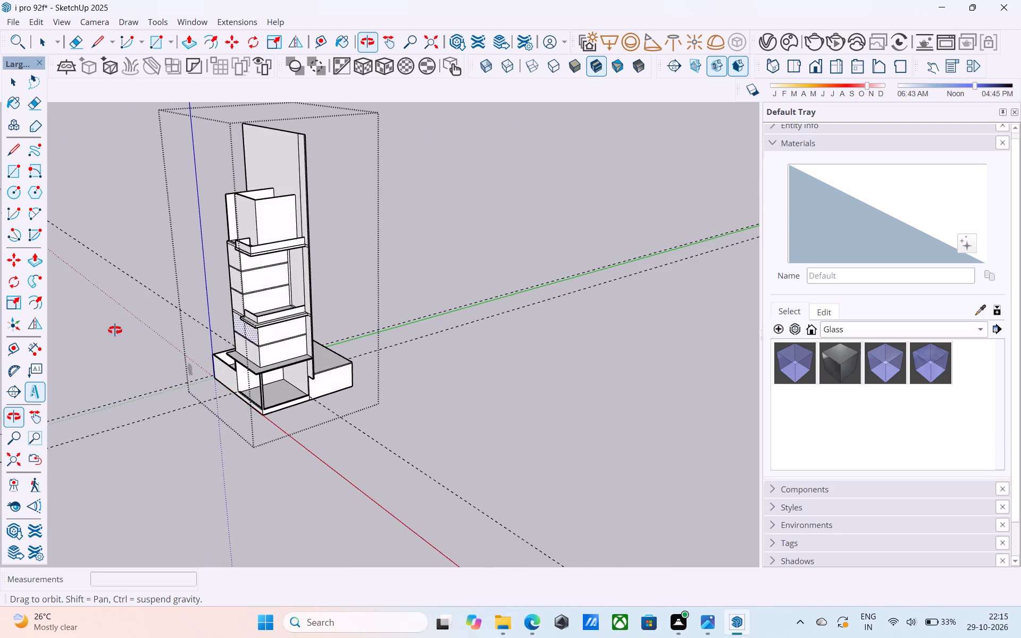
middle_drag(115, 330, 393, 380)
scroll(290, 297, up, 12)
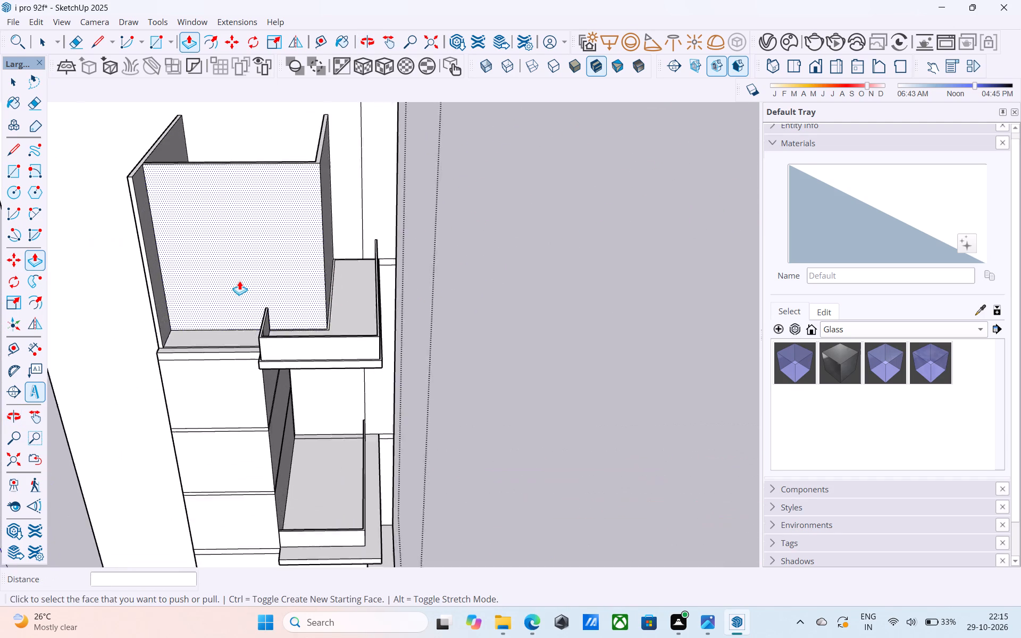
middle_drag(239, 281, 135, 417)
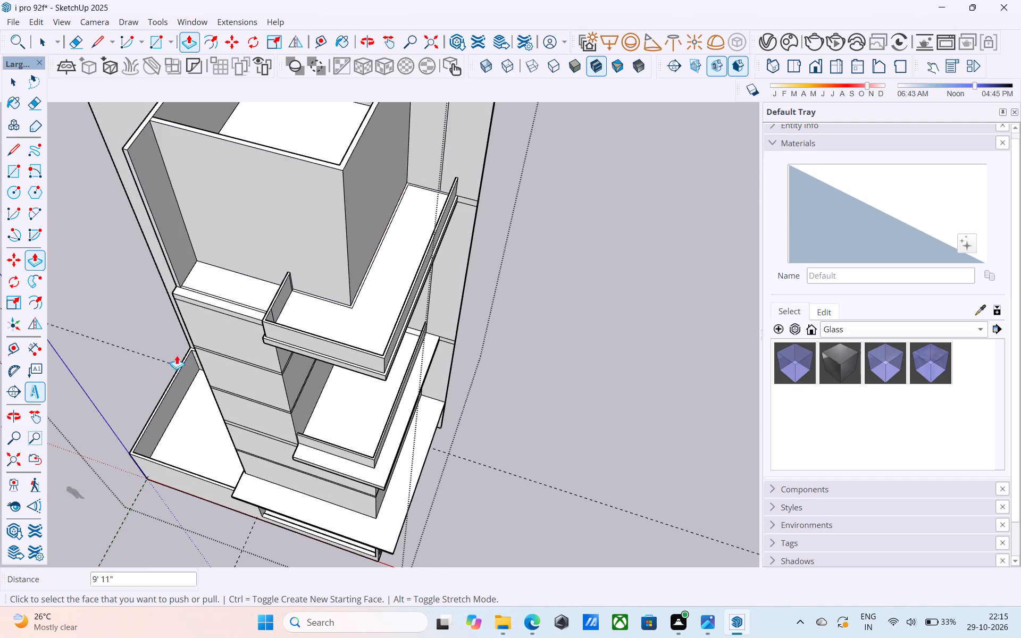
scroll(249, 259, up, 3)
Draw a vertical line on the front wall from the upper balcony parapet's inner end up to the wall's top edge.
key(space)
click(249, 259)
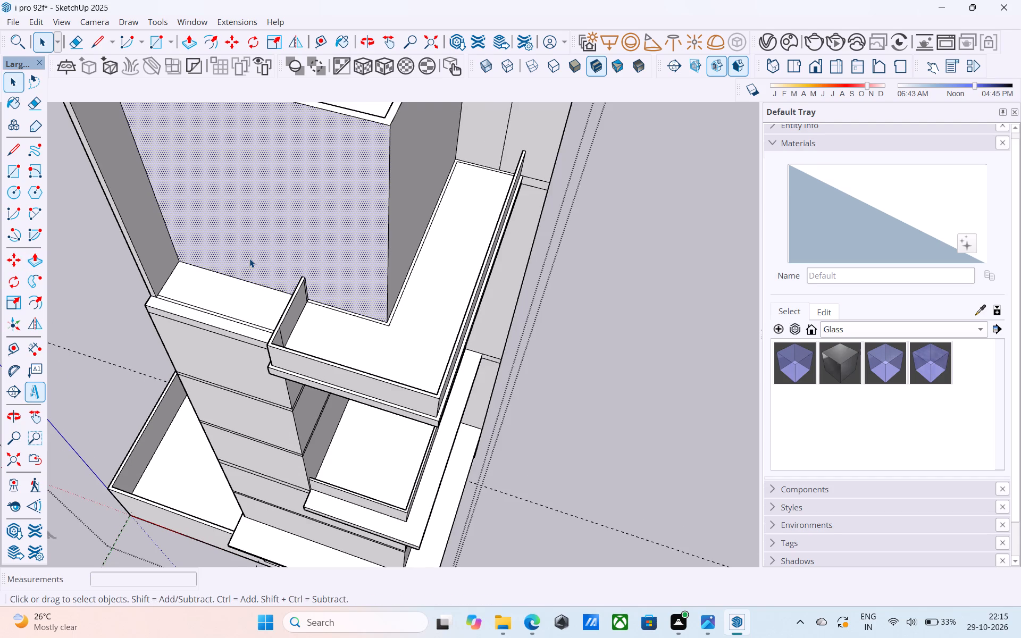
scroll(250, 258, down, 2)
middle_drag(252, 259, 258, 354)
scroll(285, 376, up, 18)
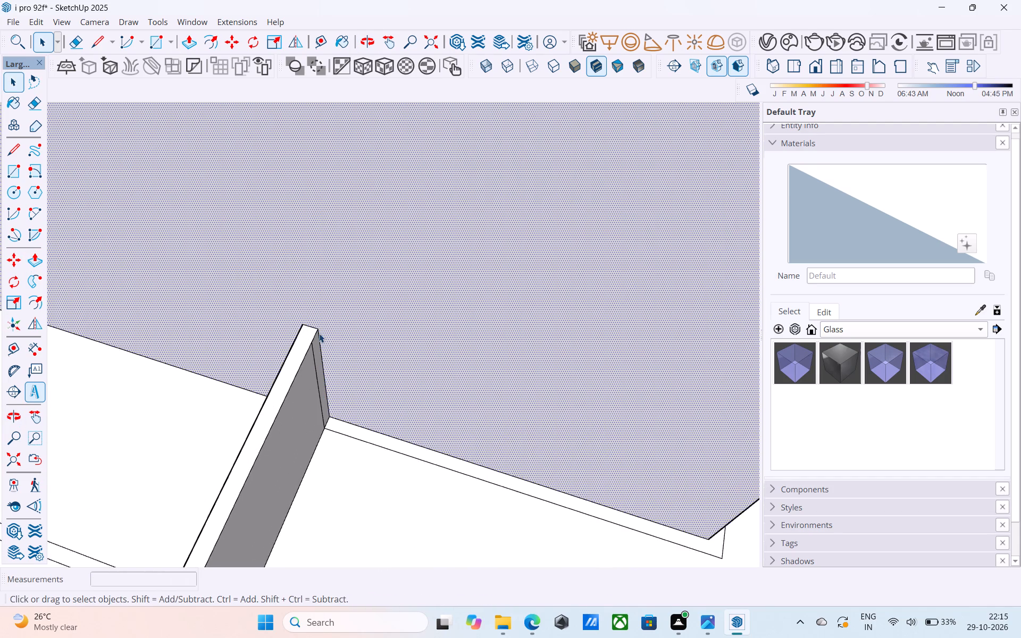
scroll(319, 333, up, 8)
middle_drag(316, 331, 474, 275)
scroll(181, 245, up, 1)
scroll(474, 275, down, 9)
middle_drag(447, 300, 440, 375)
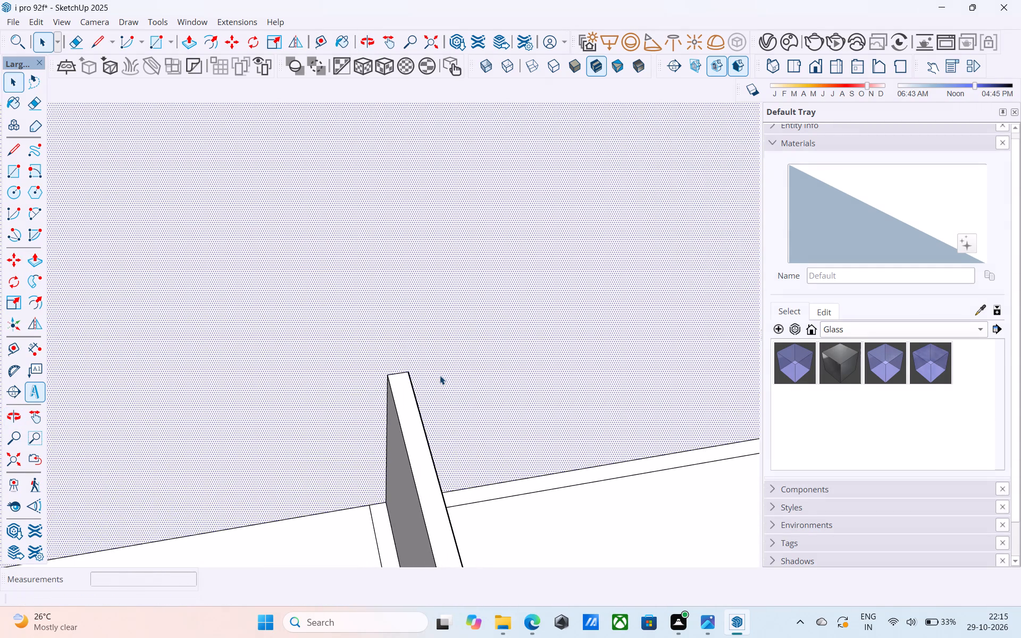
scroll(437, 373, down, 20)
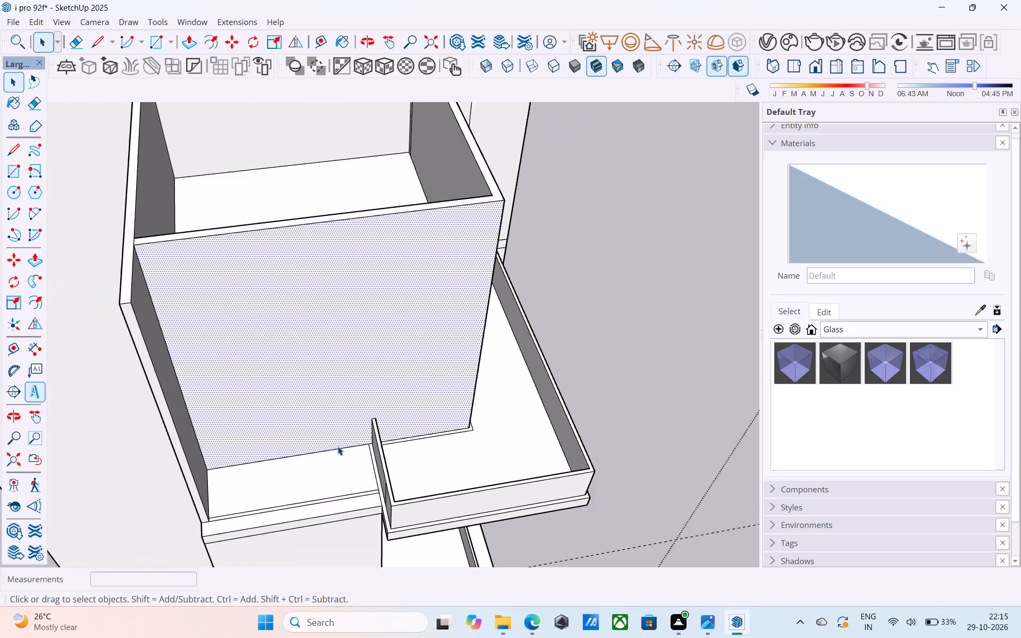
middle_drag(338, 446, 338, 427)
scroll(349, 412, up, 7)
key(l)
scroll(380, 425, up, 2)
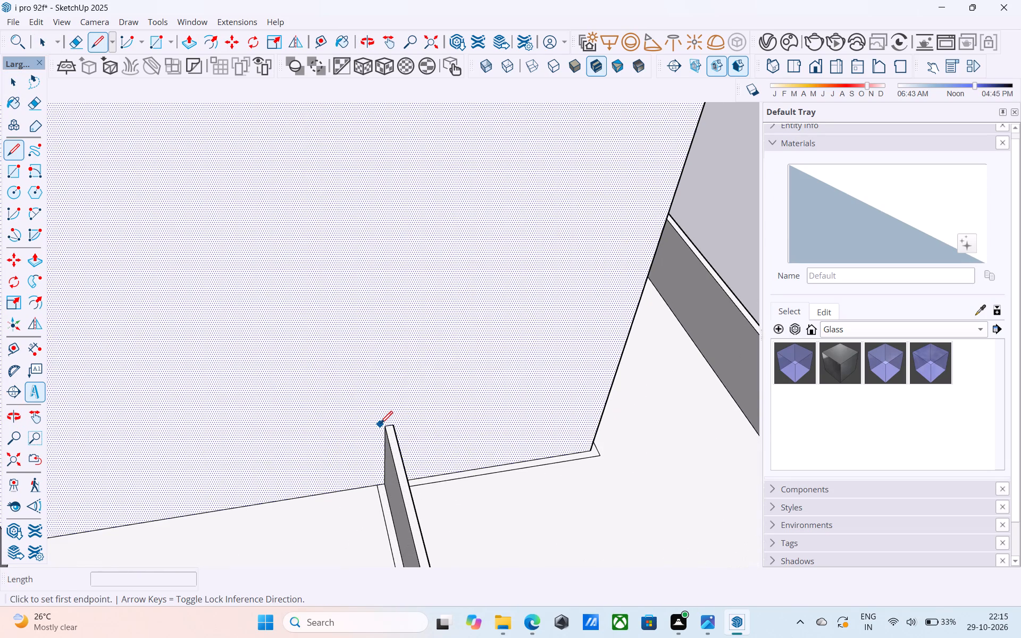
click(383, 426)
scroll(383, 426, down, 4)
scroll(383, 426, up, 1)
scroll(383, 426, down, 2)
shift+middle_drag(380, 307, 382, 465)
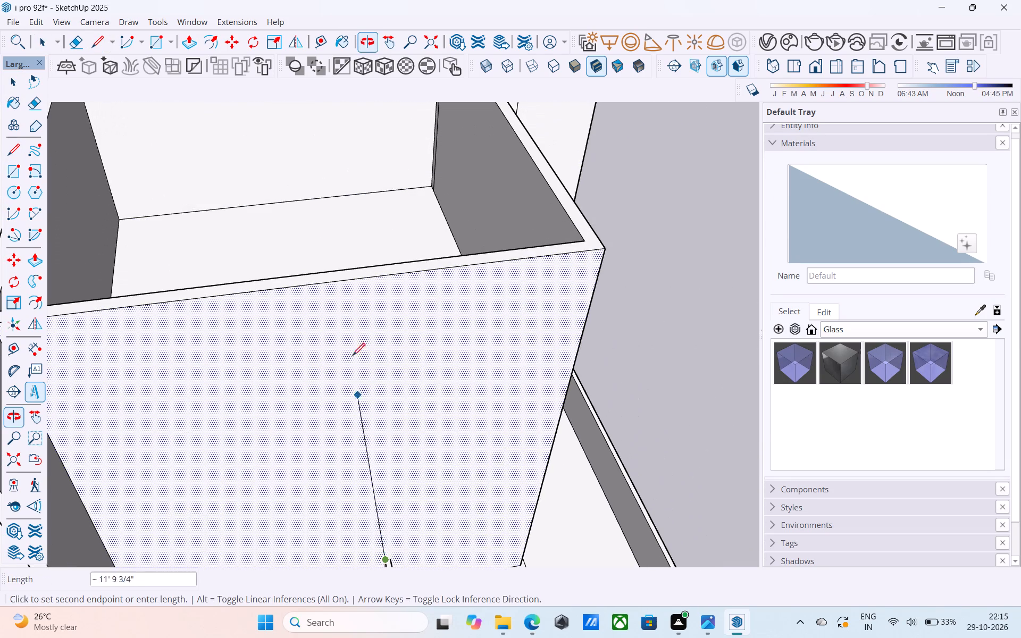
click(395, 276)
Push/Pull the front wall section between the side wall and the new line outward 4'.
scroll(384, 266, down, 5)
scroll(354, 349, down, 3)
shift+middle_drag(349, 384, 320, 325)
key(space)
click(294, 404)
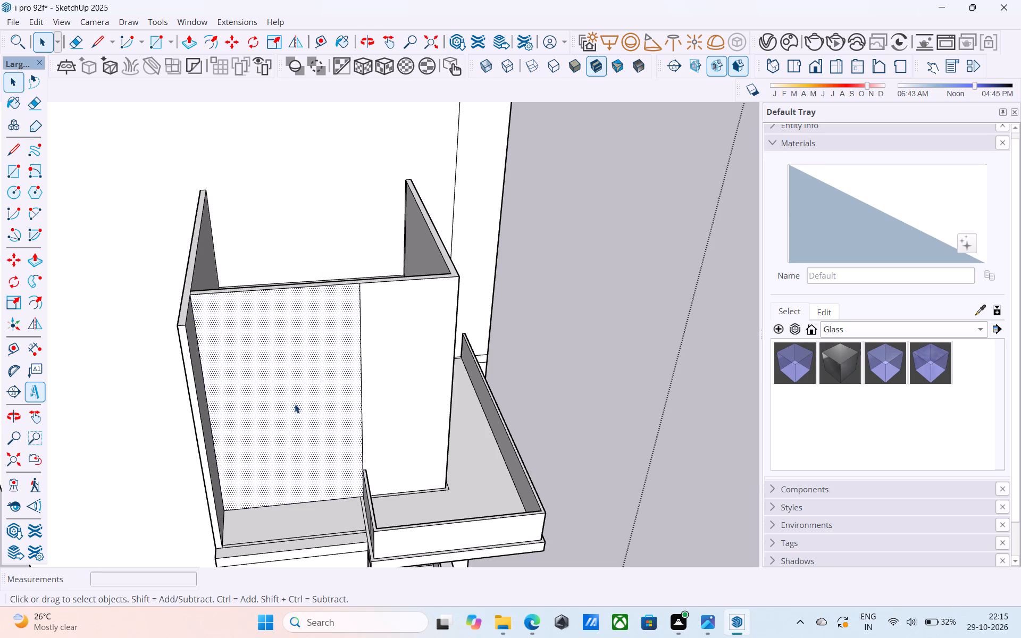
key(p)
click(295, 404)
scroll(299, 458, down, 4)
click(301, 476)
Push/Pull the same front wall section further outward to the outer edge of the floor slab below.
scroll(301, 476, down, 4)
middle_drag(301, 476, 276, 452)
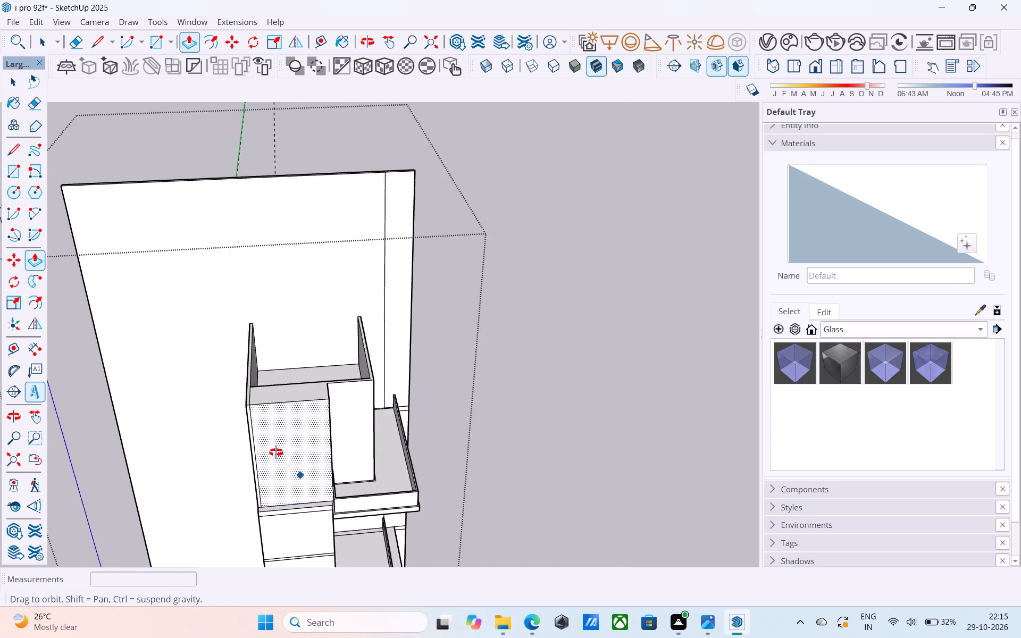
middle_drag(276, 452, 158, 356)
scroll(160, 353, down, 6)
scroll(251, 453, up, 17)
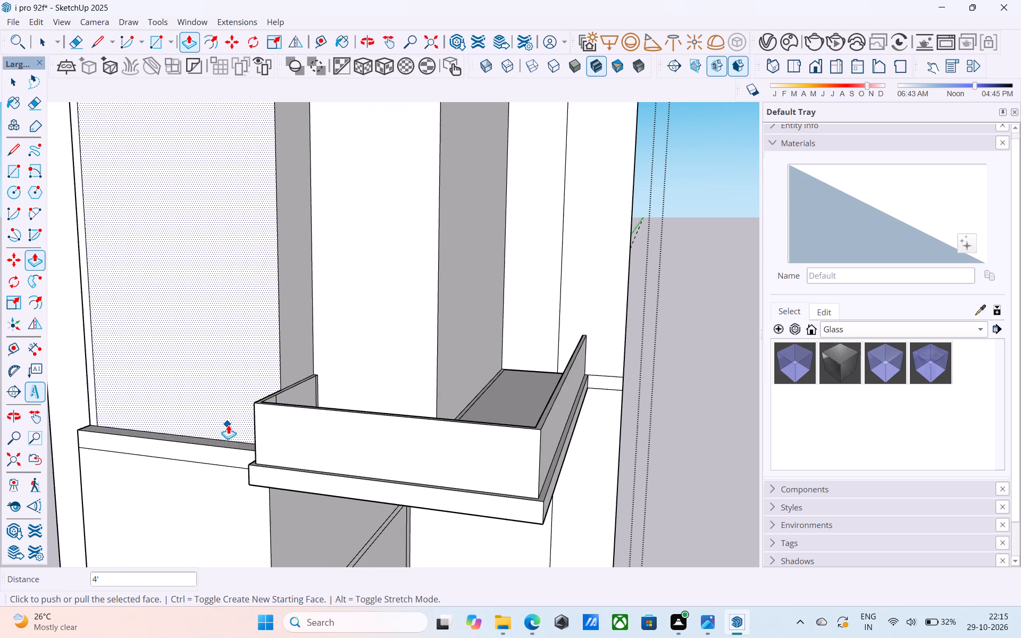
click(228, 424)
click(212, 461)
key(space)
Push/Pull the small floor face in the corner gap beside the side wall up 20' 6", level with the wall tops.
scroll(211, 460, down, 4)
middle_drag(213, 461, 457, 410)
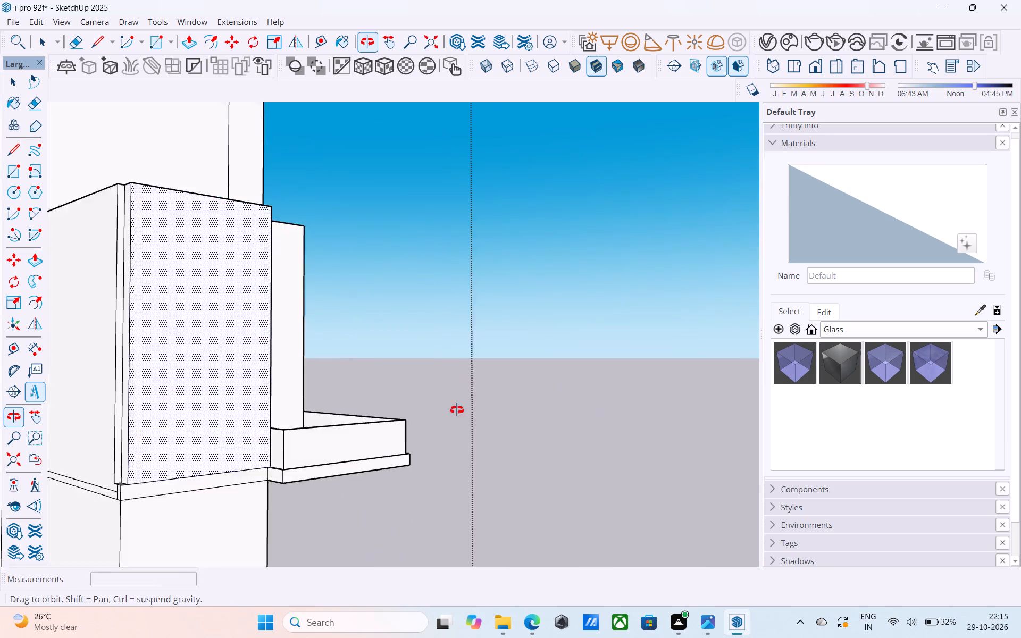
middle_drag(457, 410, 501, 429)
scroll(421, 404, down, 4)
scroll(197, 443, up, 5)
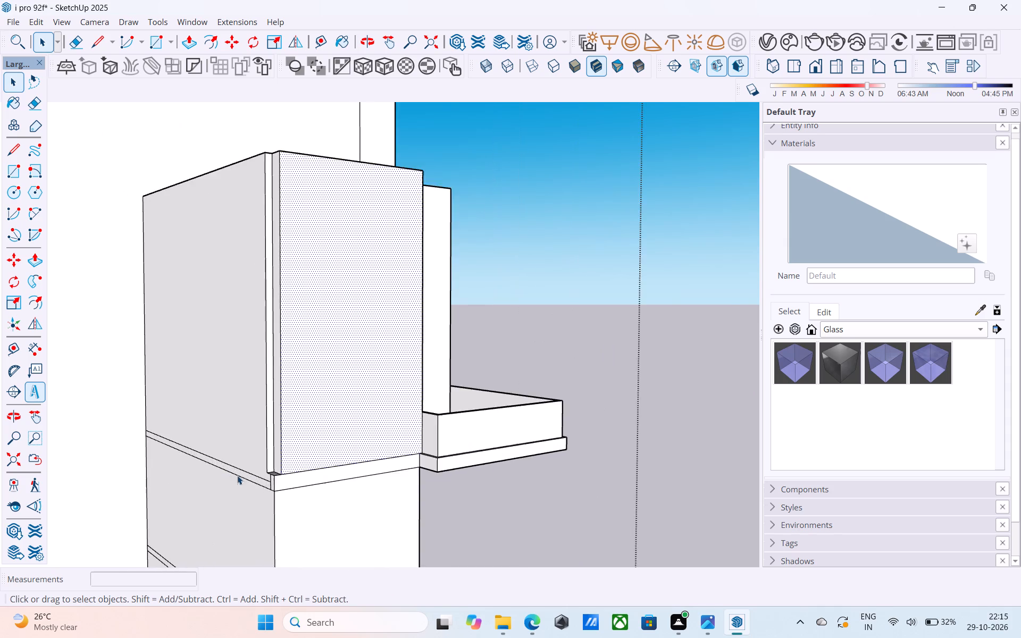
scroll(237, 475, up, 9)
middle_drag(268, 469, 251, 536)
scroll(286, 476, up, 2)
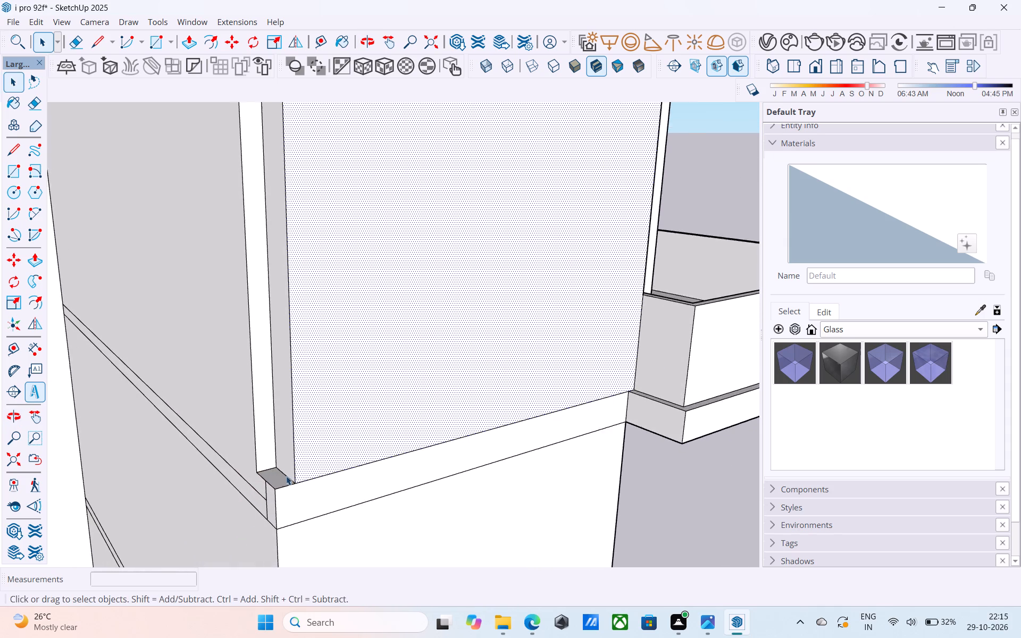
click(278, 478)
key(p)
click(278, 480)
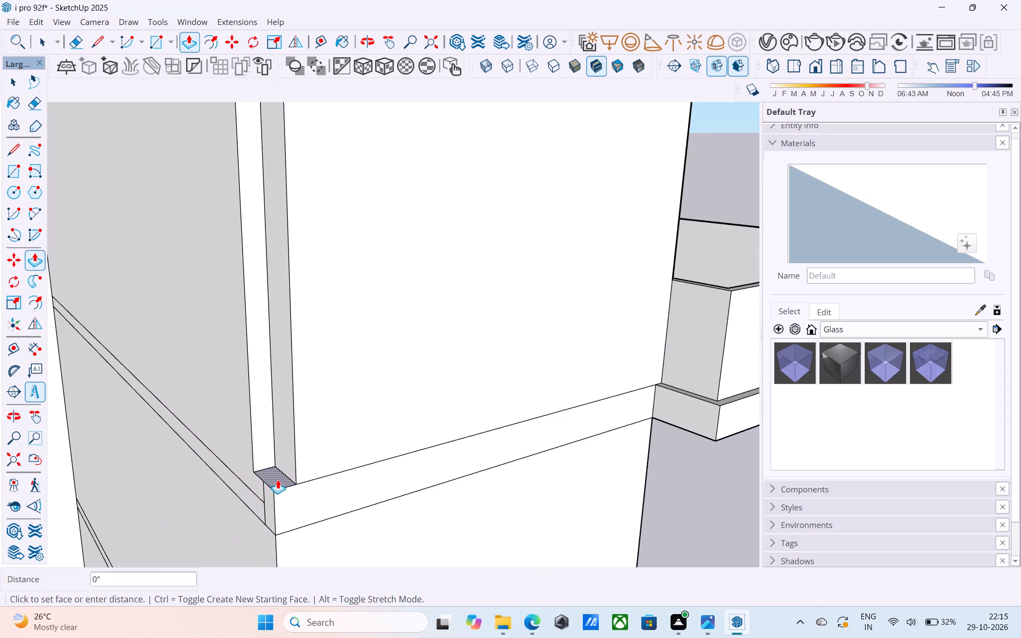
scroll(275, 408, down, 10)
shift+middle_drag(274, 401, 249, 572)
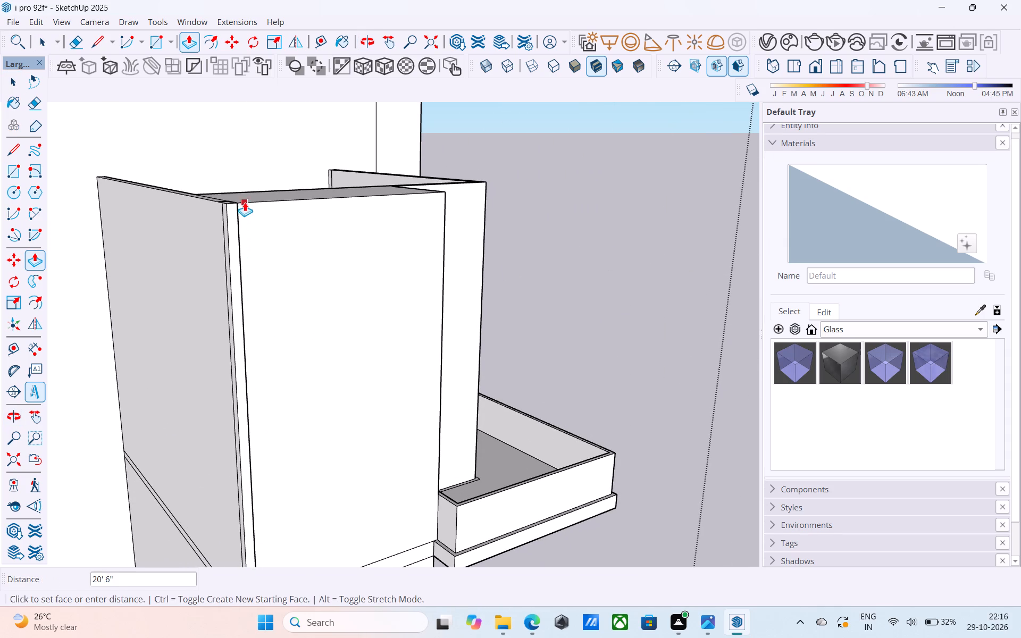
middle_click(246, 197)
click(246, 196)
Erase the leftover edges of the filled corner on the side wall's top and its outer face.
middle_drag(247, 196, 232, 405)
scroll(265, 233, up, 1)
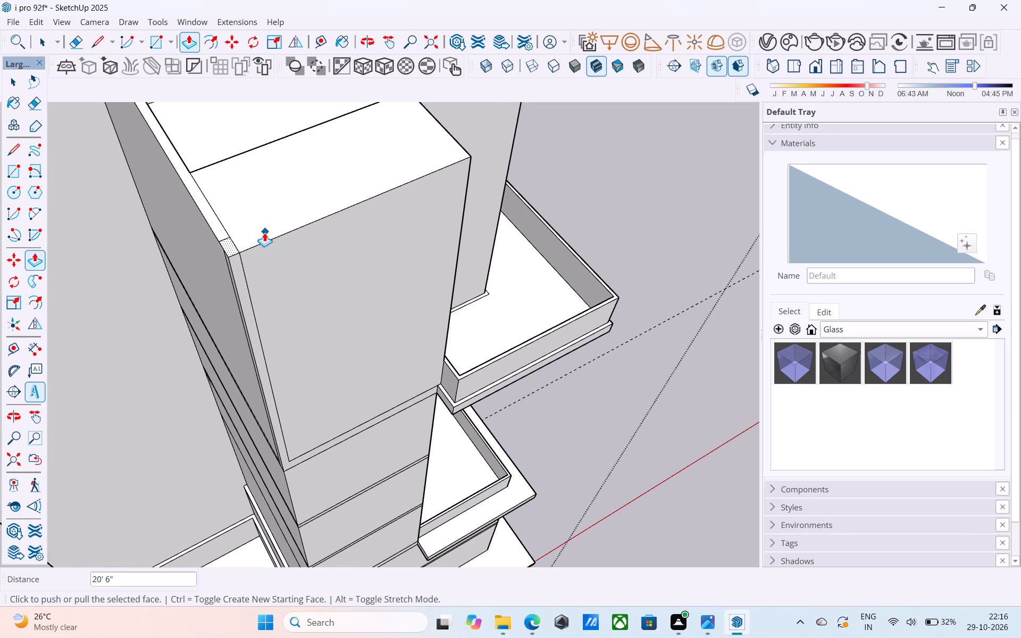
key(e)
scroll(237, 240, up, 4)
drag(221, 236, 220, 245)
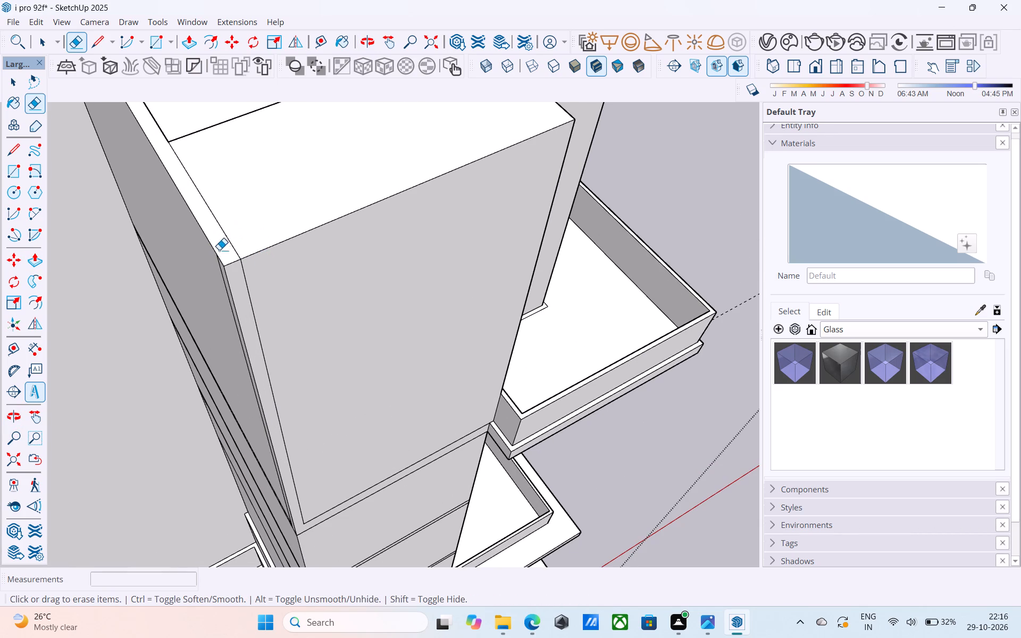
middle_drag(217, 270, 322, 212)
scroll(213, 308, up, 2)
drag(218, 309, 212, 306)
scroll(209, 304, down, 5)
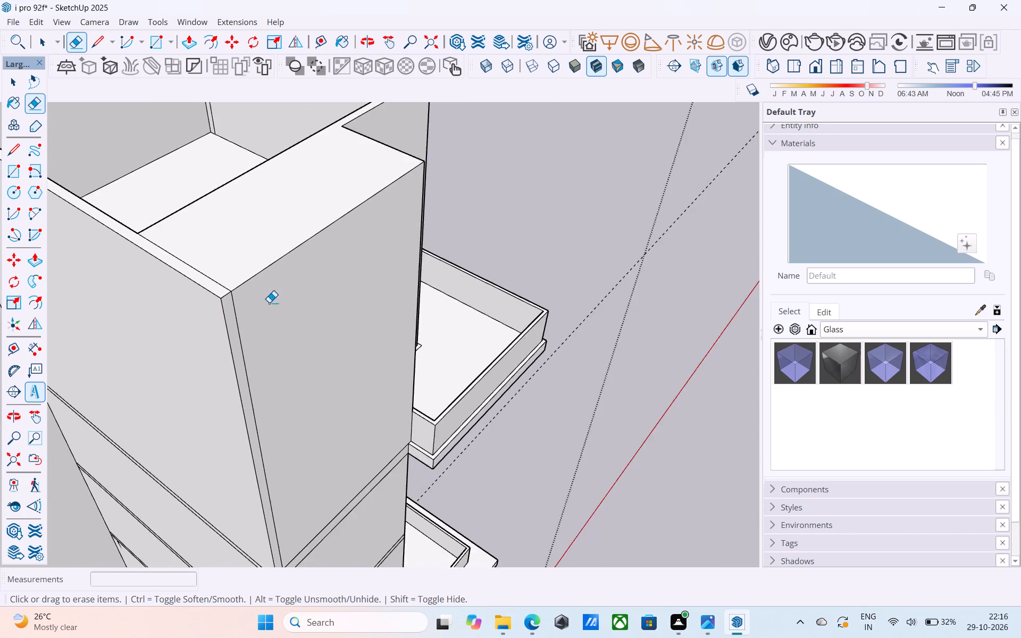
Examine the extended upper storeys and the balconies from several angles.
scroll(269, 303, down, 7)
middle_drag(298, 313, 145, 326)
scroll(149, 333, down, 4)
middle_drag(416, 338, 260, 275)
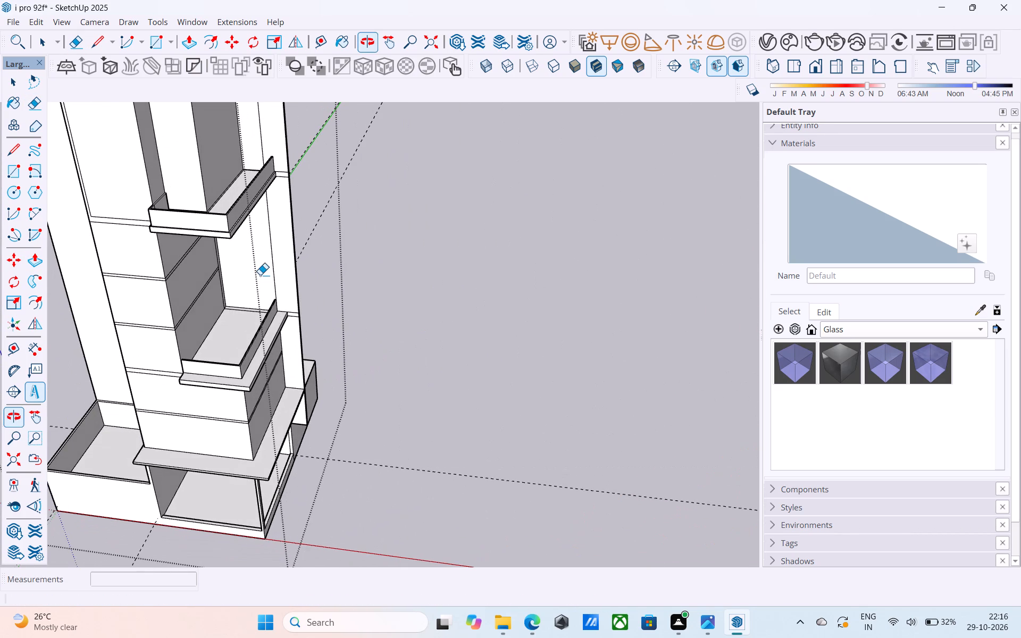
middle_drag(255, 268, 283, 359)
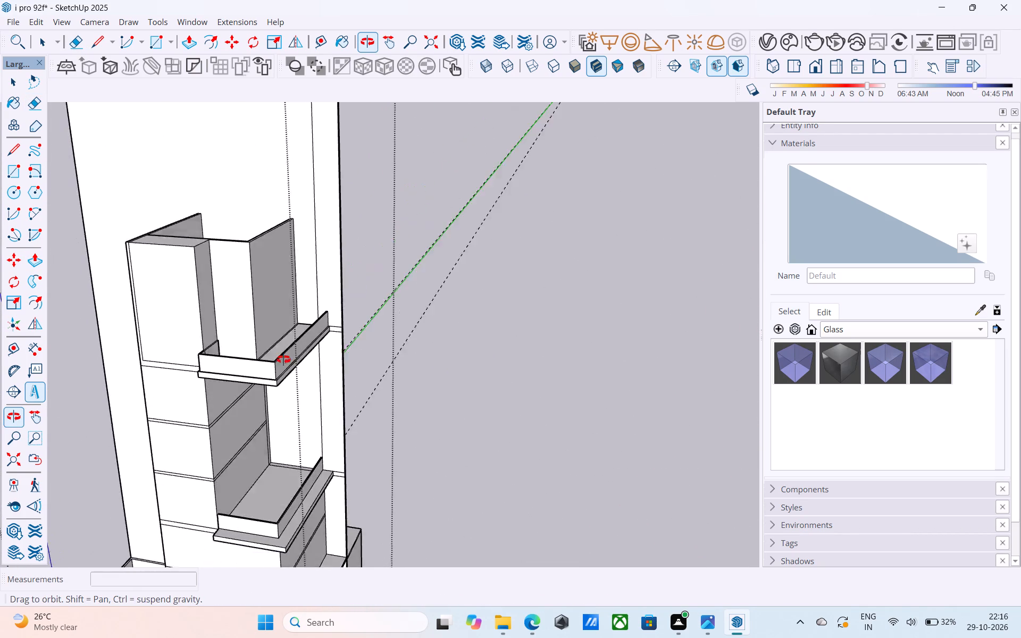
middle_drag(283, 359, 263, 413)
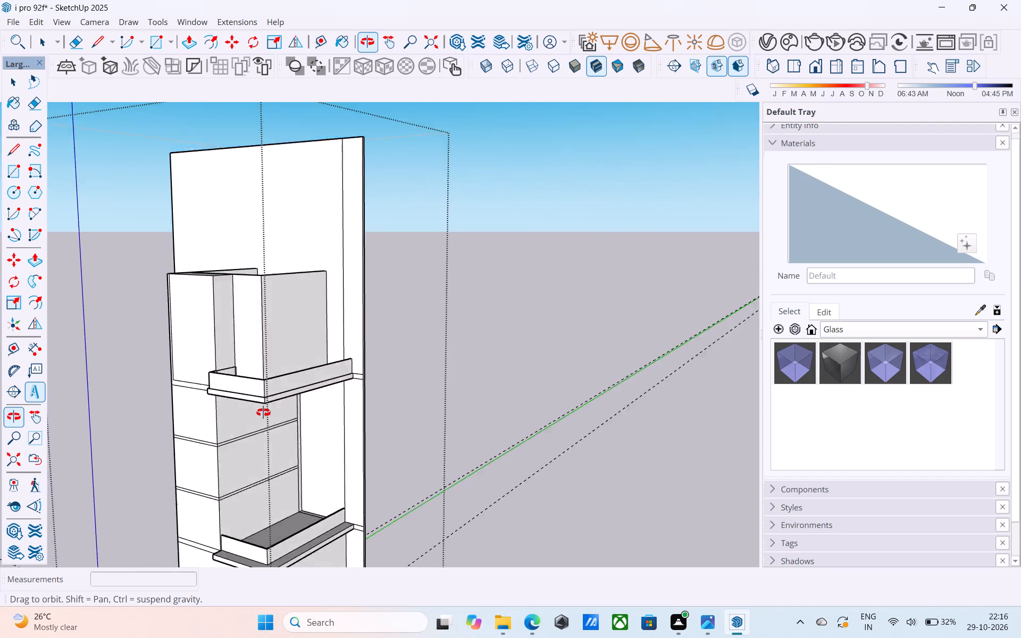
middle_drag(263, 413, 278, 466)
scroll(275, 435, up, 7)
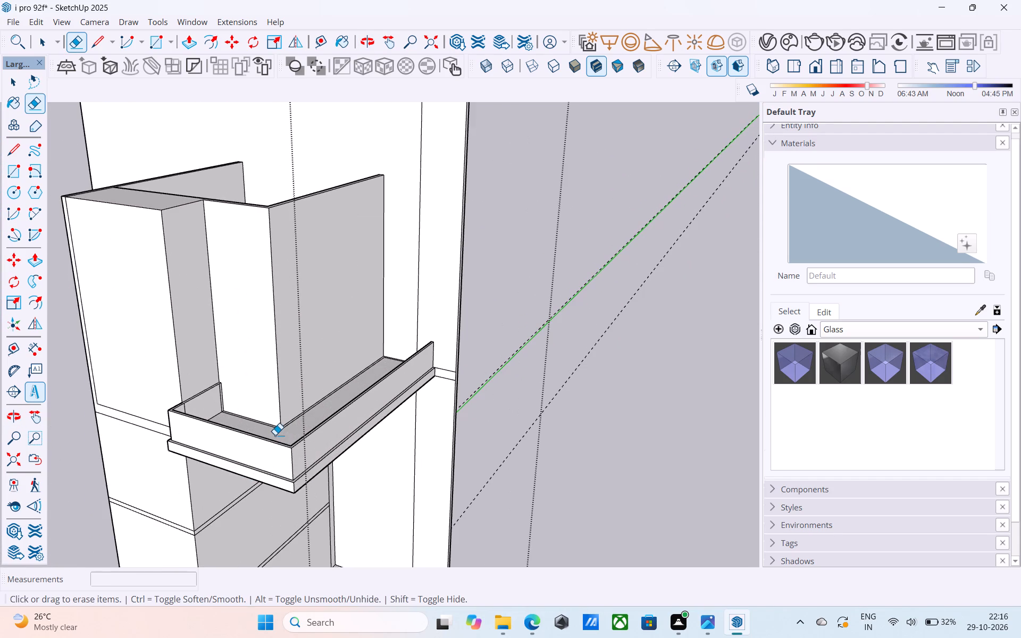
Measure the height of the extended wall's outer corner from its base at the balcony floor to the top.
scroll(275, 435, down, 1)
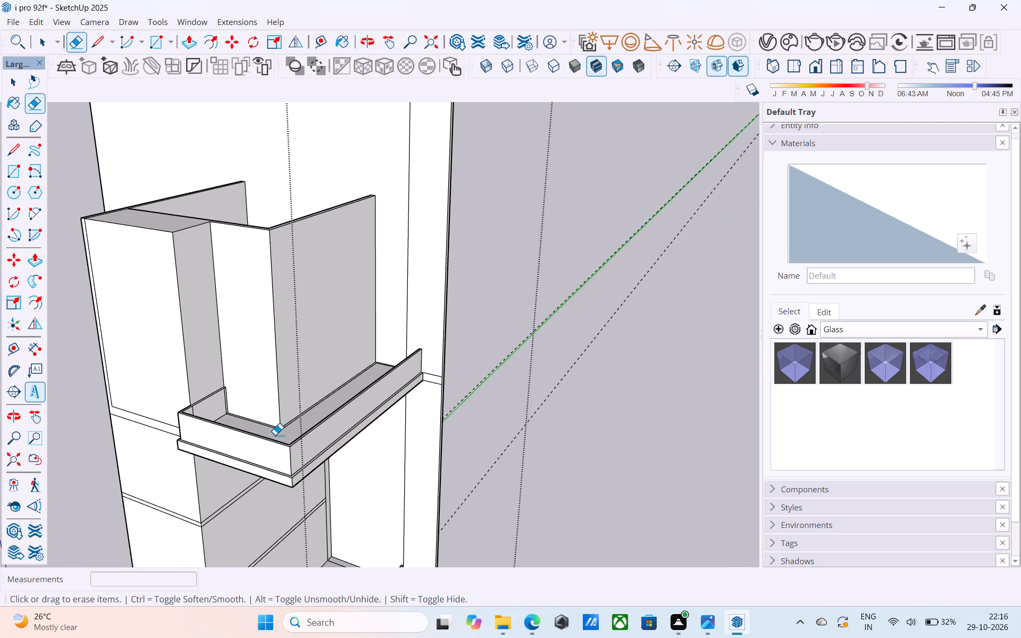
key(l)
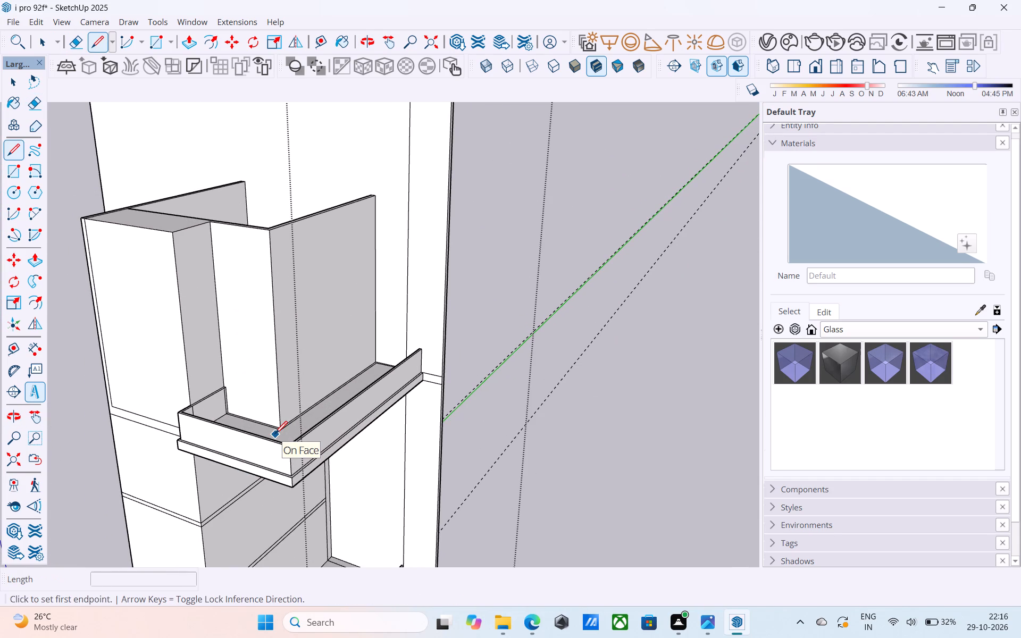
scroll(278, 435, up, 14)
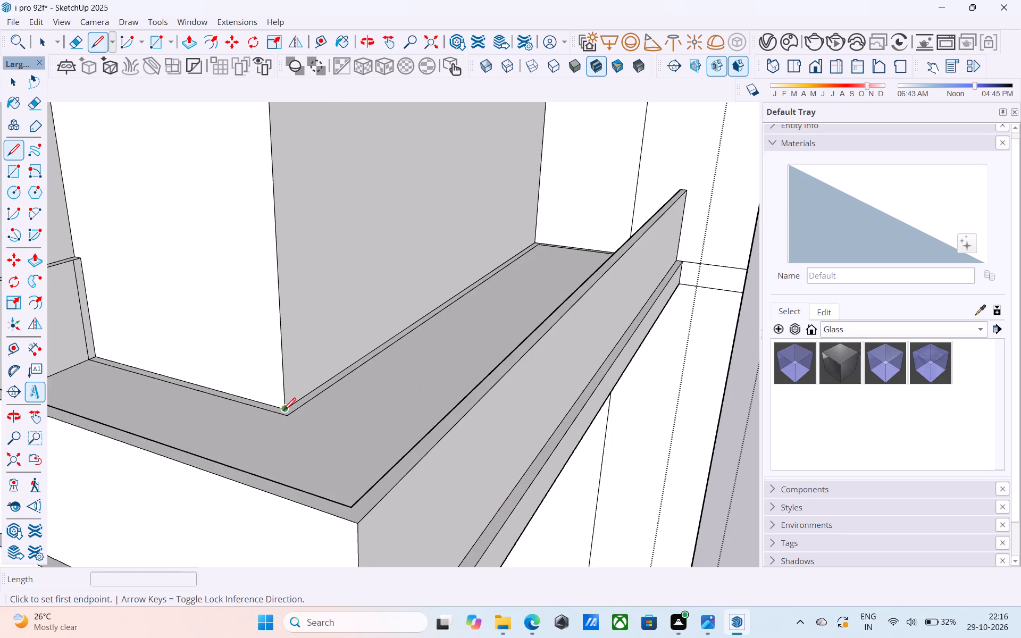
click(283, 411)
scroll(283, 410, down, 14)
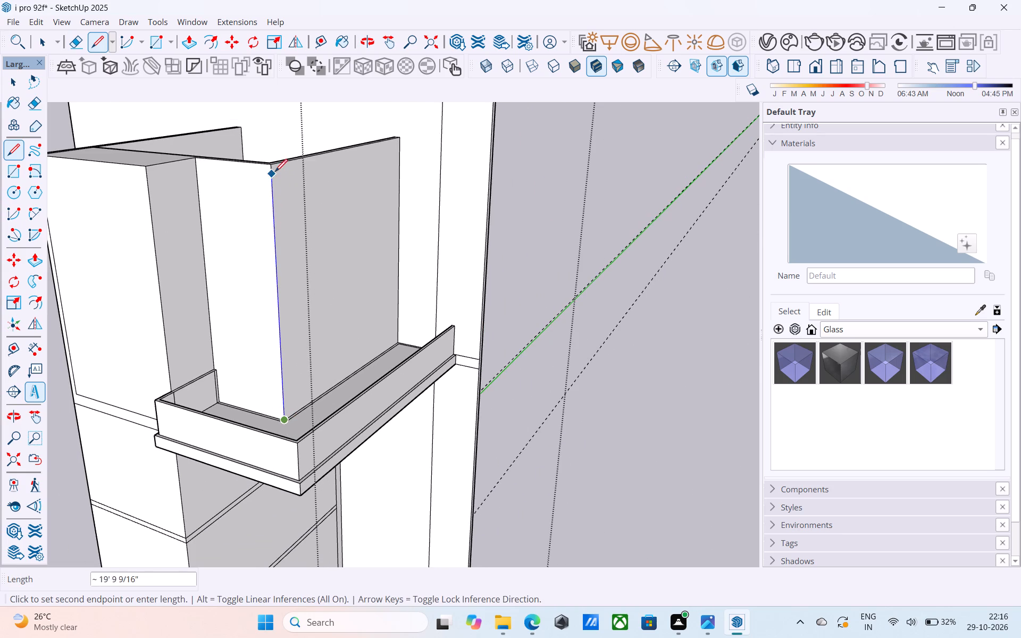
key(space)
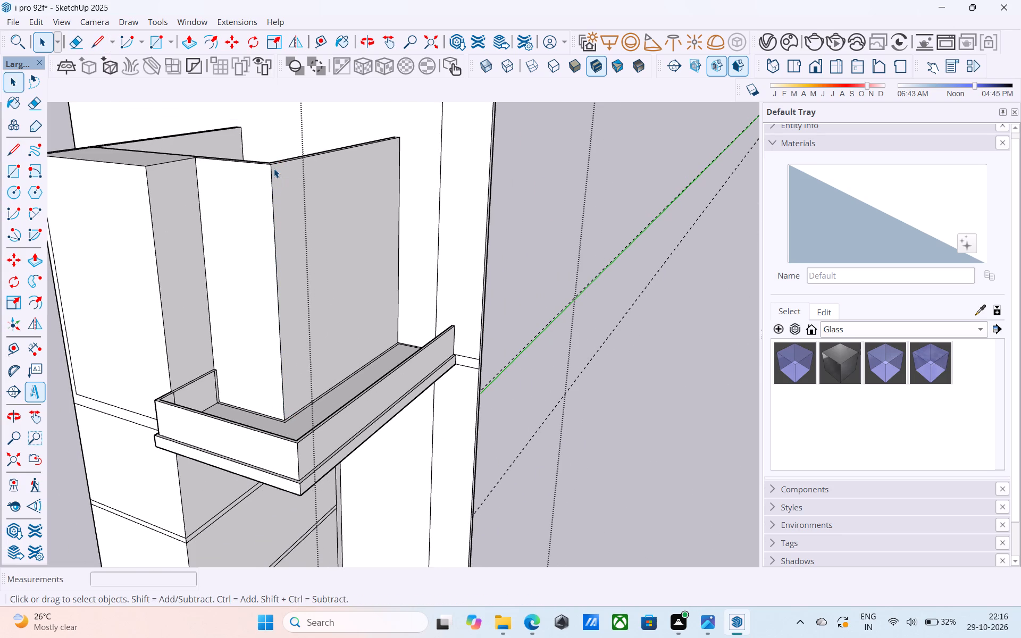
Copy the two bottom edges meeting at the extended wall's outer corner, above the upper balcony floor, straight up 10'.
scroll(273, 167, down, 6)
shift+middle_drag(269, 184, 275, 223)
middle_drag(261, 443, 205, 466)
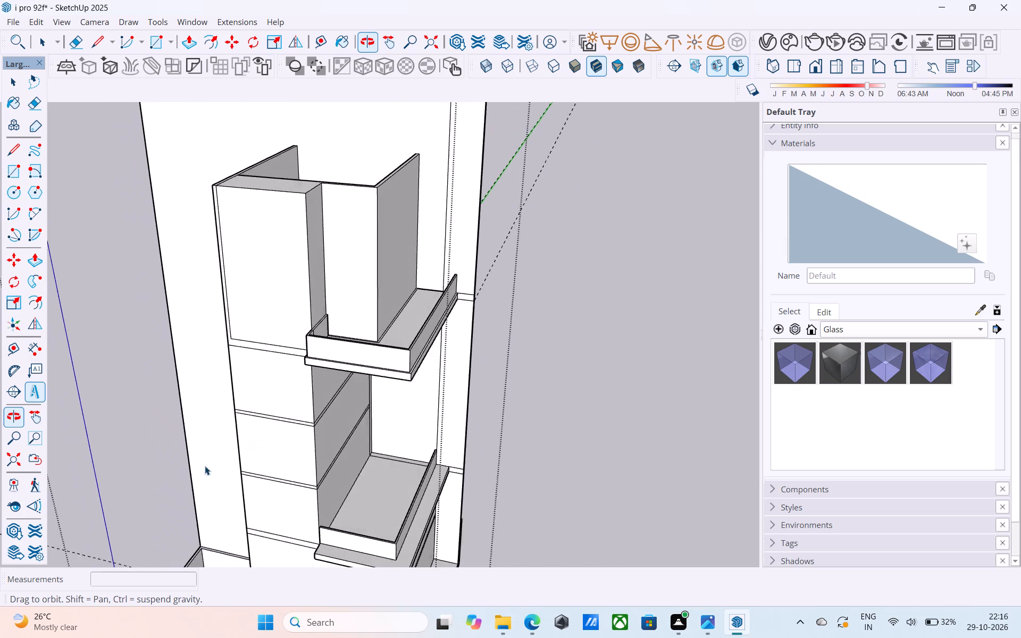
shift+middle_drag(361, 354, 167, 417)
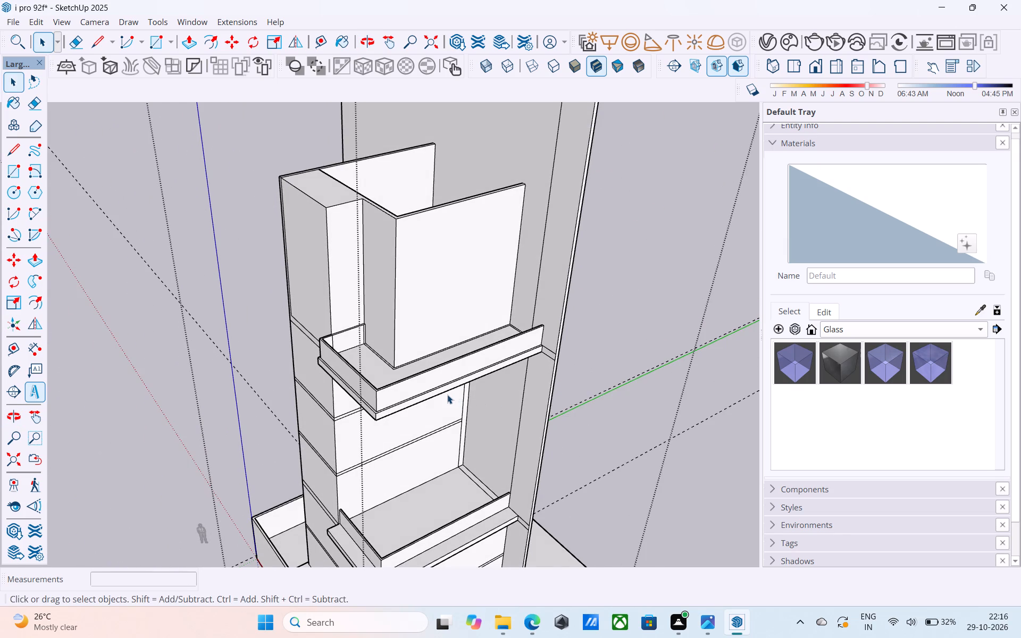
shift+middle_drag(443, 395, 417, 430)
middle_click(417, 431)
scroll(406, 420, up, 2)
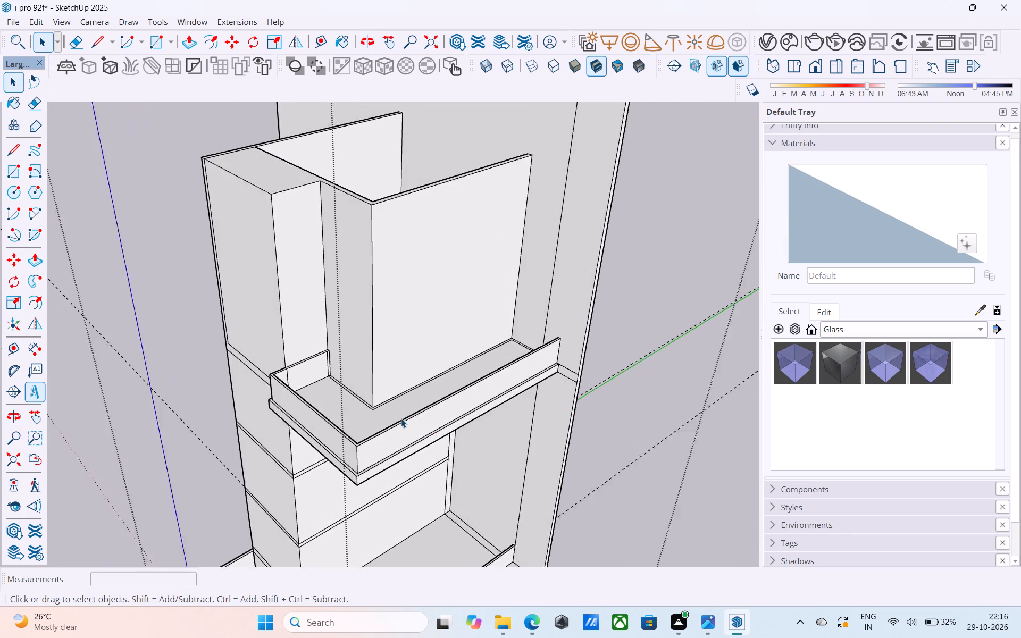
scroll(401, 418, up, 15)
click(361, 392)
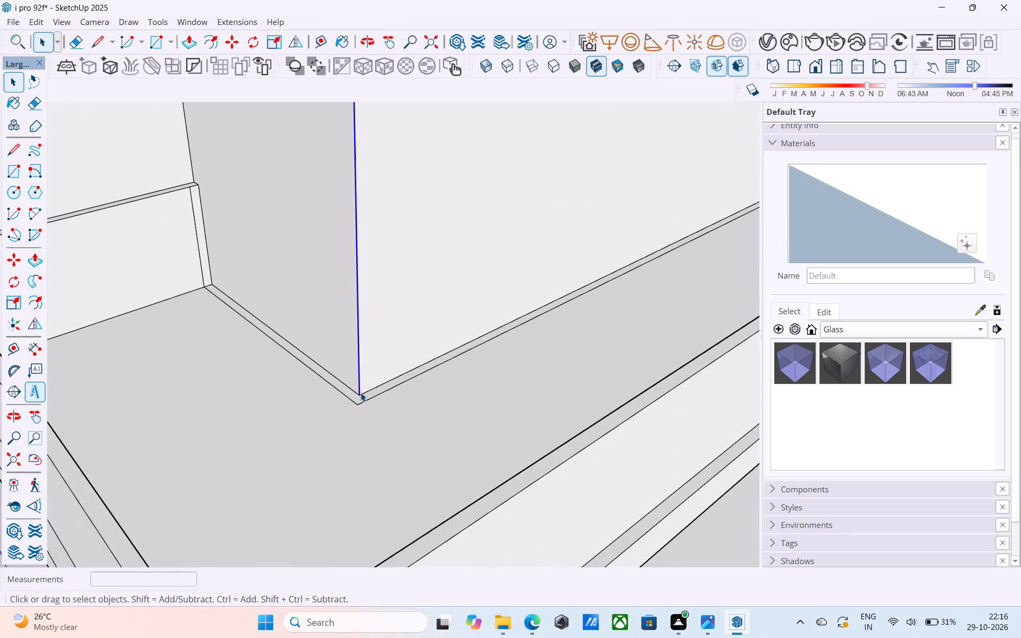
click(348, 387)
shift+click(364, 390)
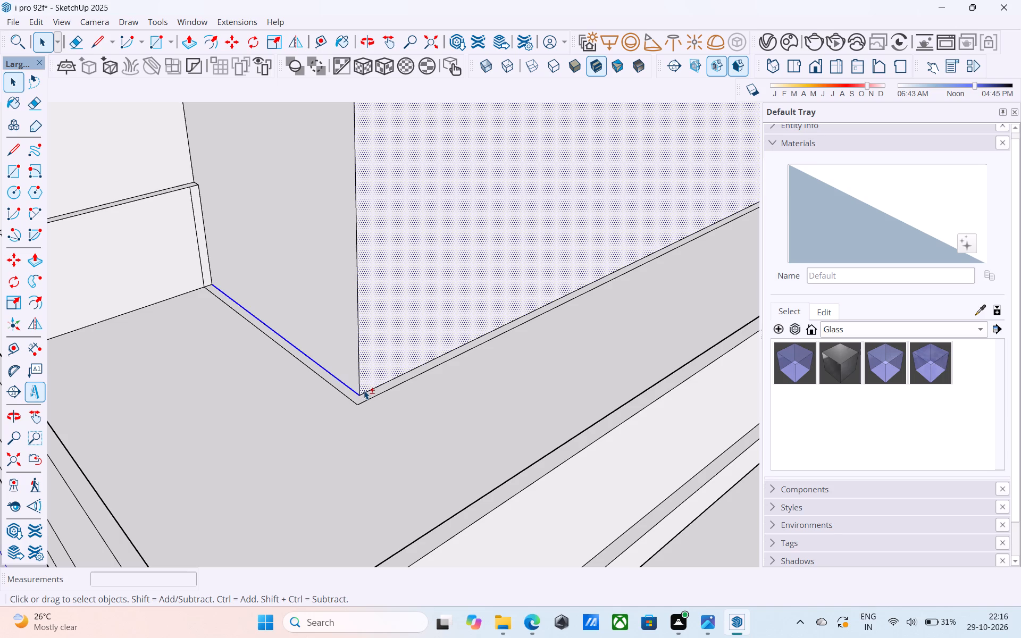
shift+click(369, 374)
shift+click(370, 388)
shift+click(367, 373)
shift+click(371, 389)
key(m)
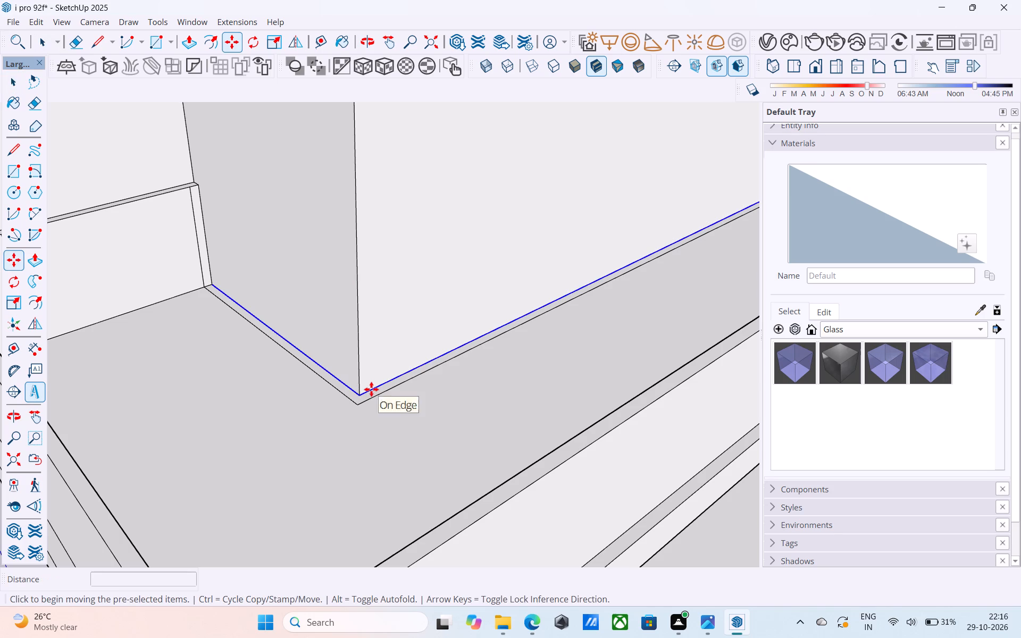
click(360, 393)
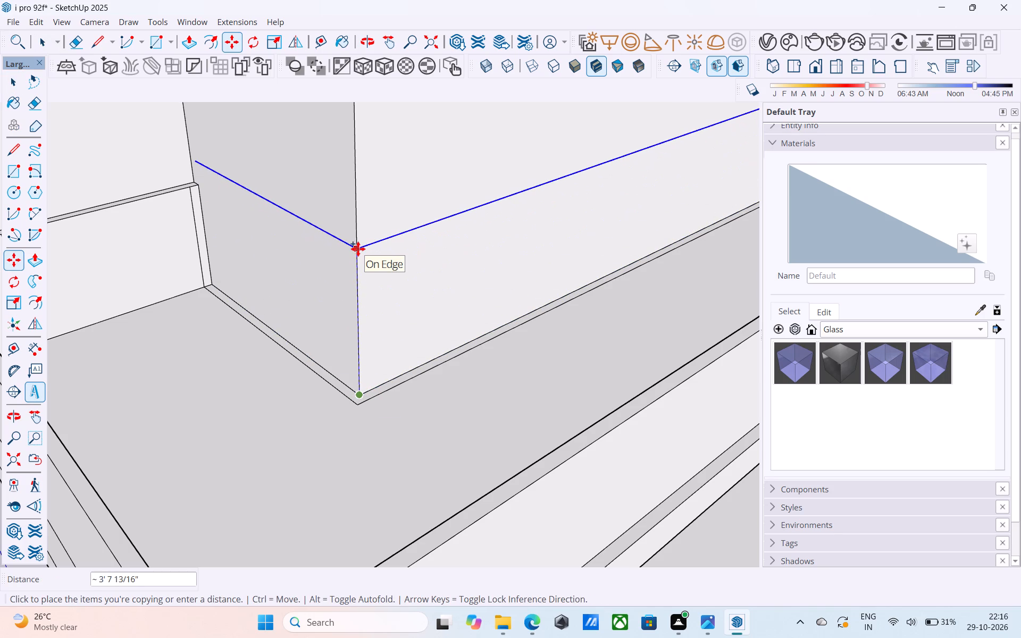
text(10')
key(Return)
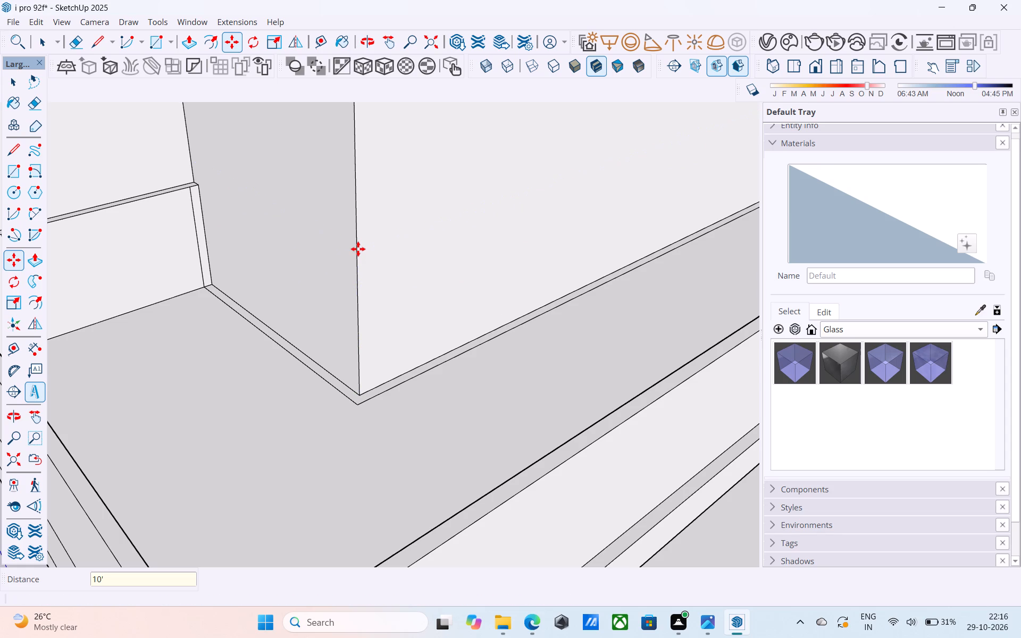
key(space)
Copy the two mid-height edges on the extended walls up another 6" to outline the slab band.
scroll(358, 249, up, 1)
scroll(358, 248, down, 14)
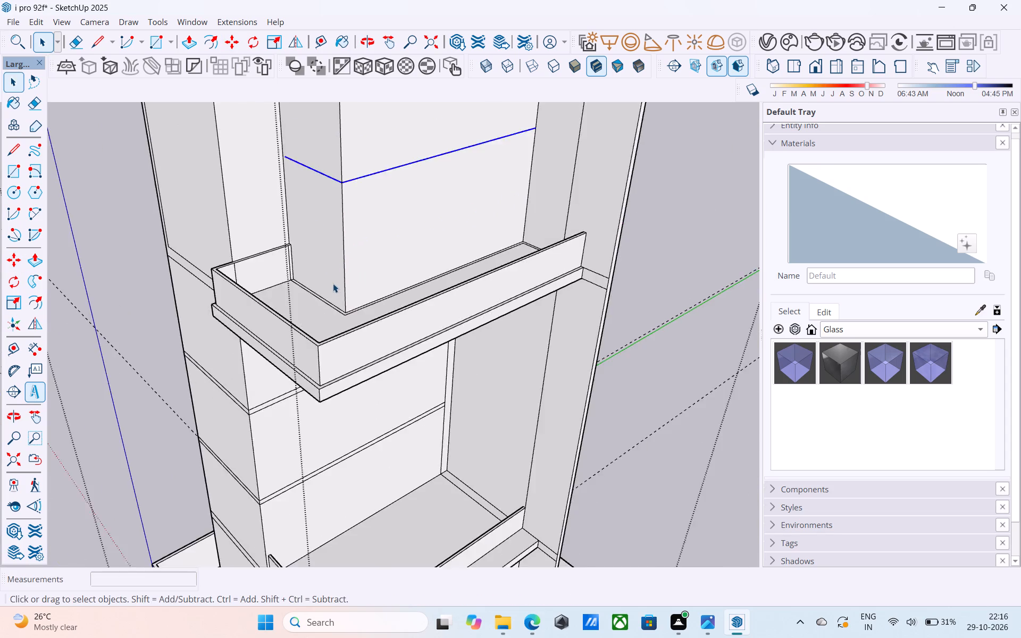
scroll(333, 283, down, 3)
shift+middle_drag(333, 283, 340, 422)
scroll(339, 387, up, 6)
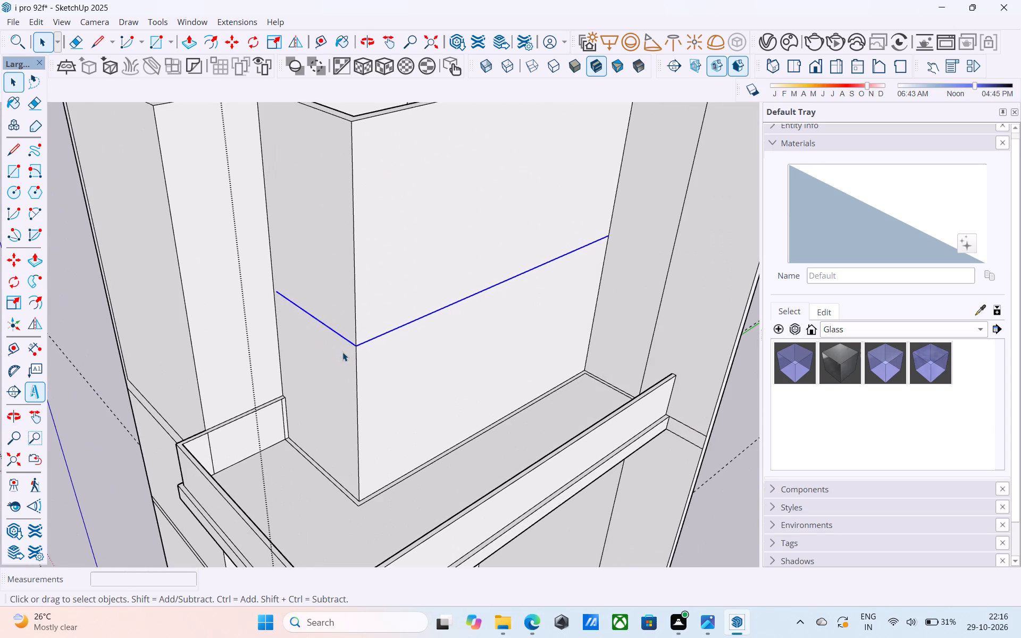
key(m)
click(357, 347)
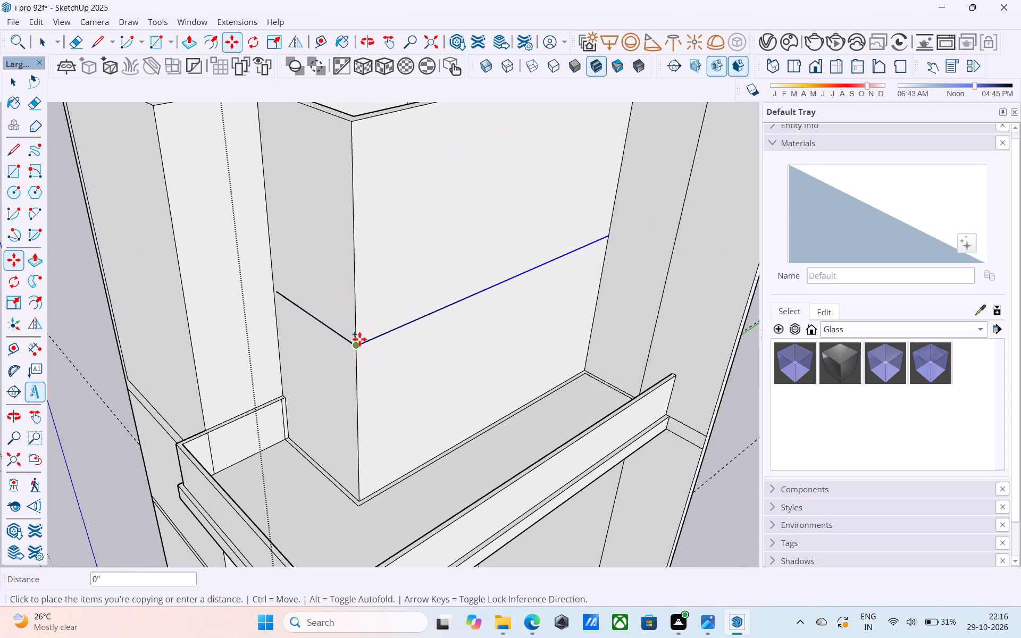
text(6")
key(Return)
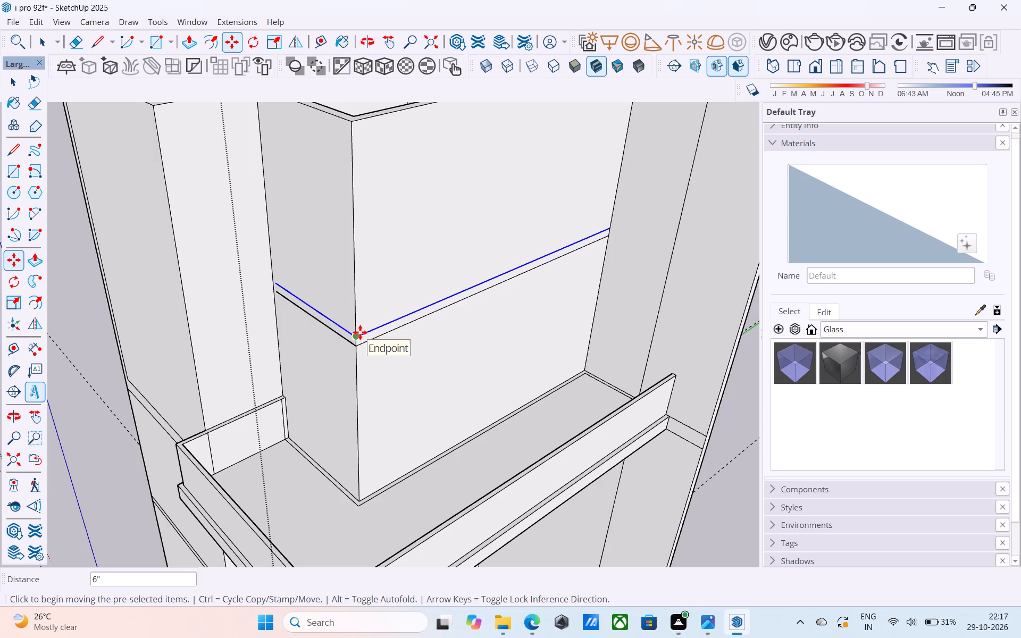
scroll(354, 331, down, 6)
key(space)
Draw 3" lines extending both slab band edges on the narrow wall face to the adjoining wall corner.
middle_drag(362, 340, 354, 312)
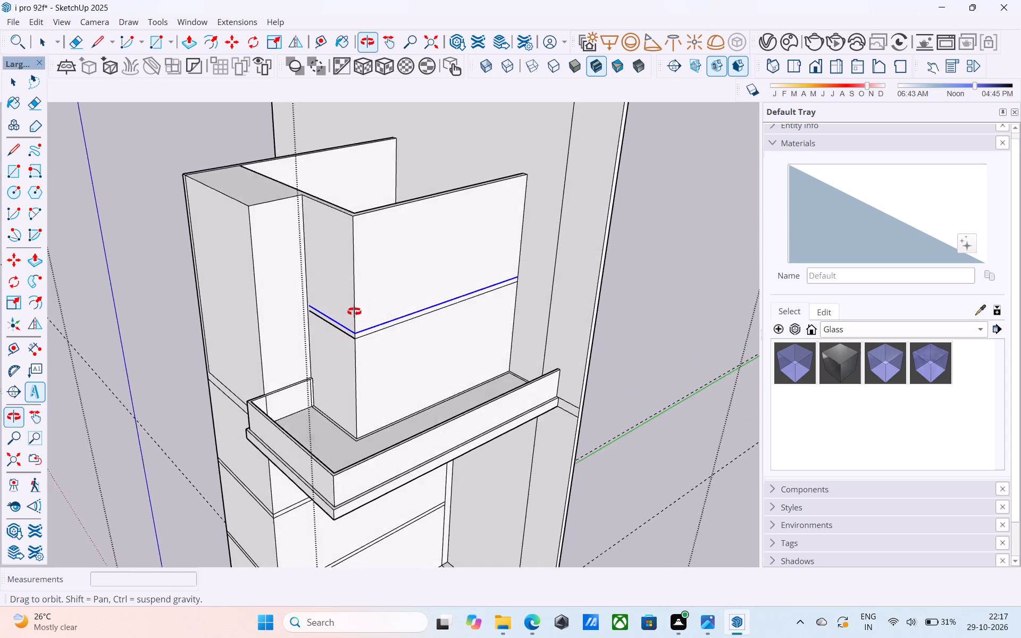
middle_drag(354, 312, 377, 238)
middle_drag(364, 263, 381, 258)
scroll(328, 326, up, 5)
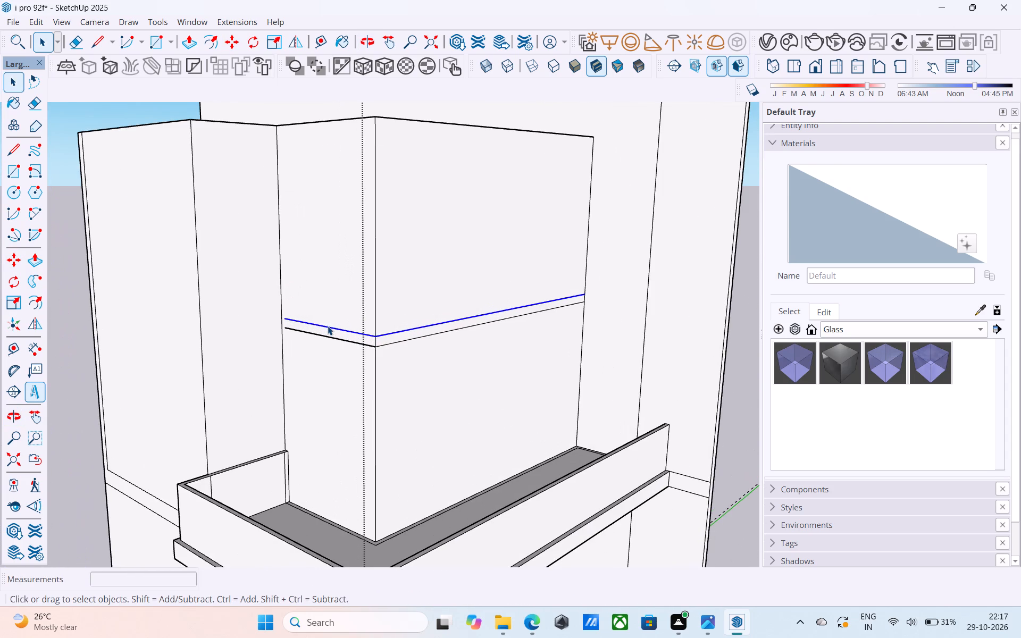
middle_drag(325, 338, 371, 344)
key(l)
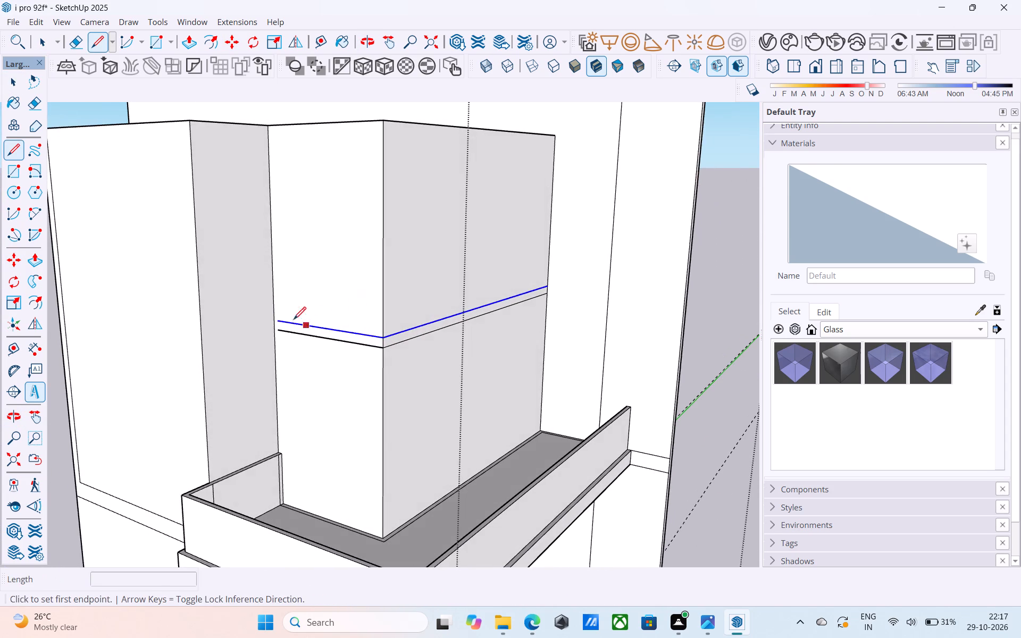
scroll(286, 320, up, 17)
drag(289, 330, 284, 330)
click(271, 326)
click(291, 377)
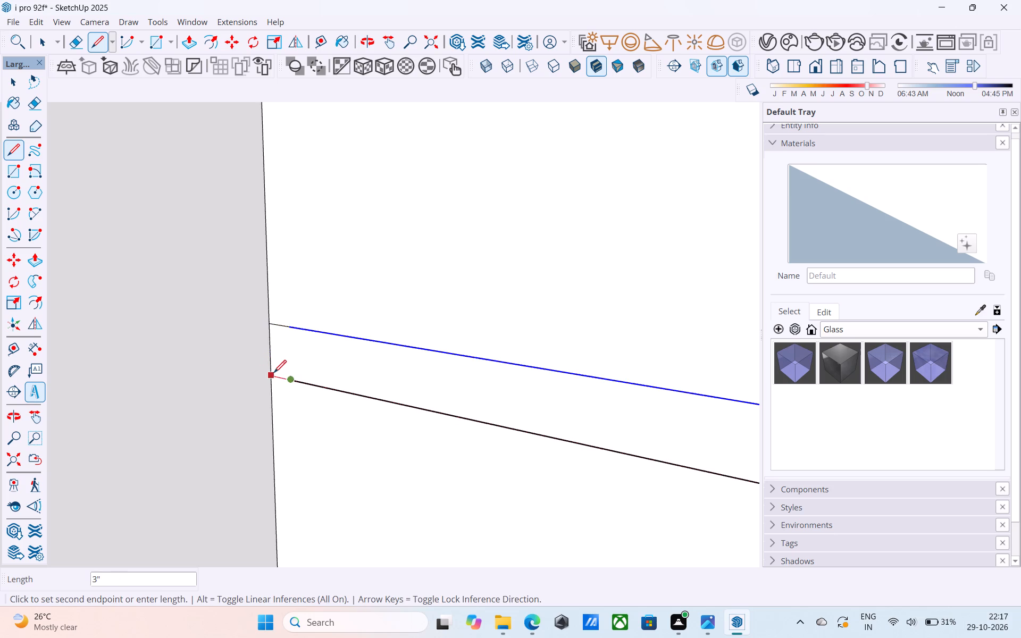
click(274, 374)
scroll(274, 373, down, 16)
middle_click(274, 373)
key(space)
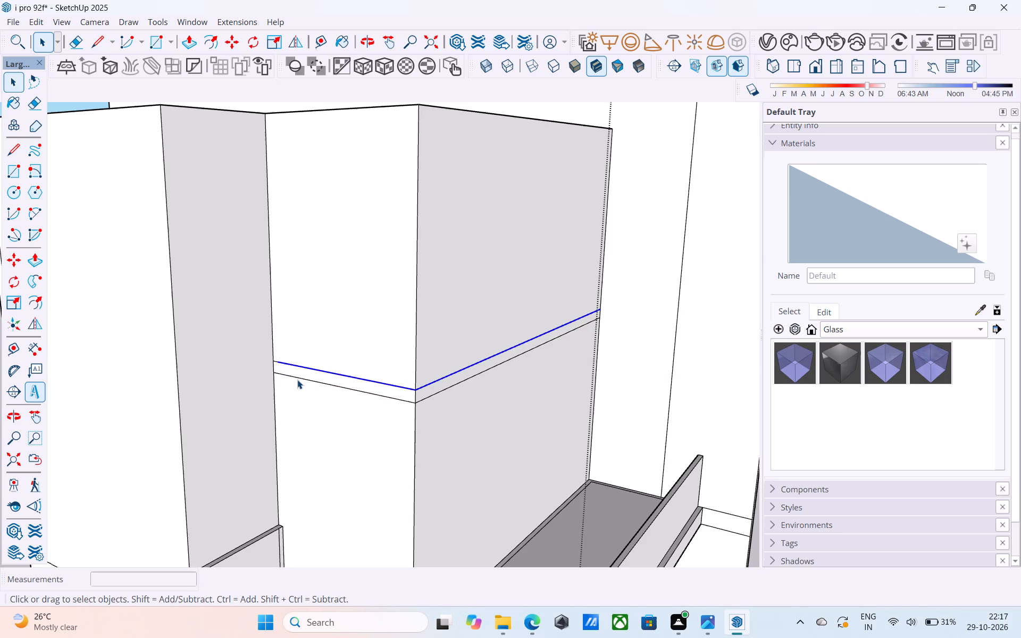
Measure the height from the slab band's upper line to the wall top along the outer corner.
scroll(298, 379, down, 3)
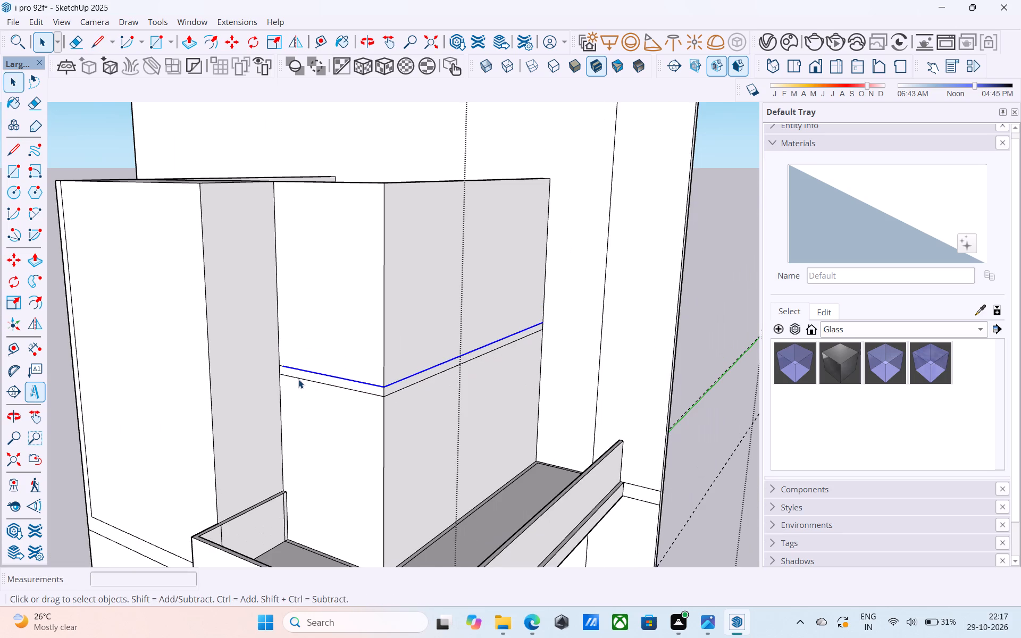
scroll(326, 384, down, 4)
middle_drag(326, 384, 342, 390)
scroll(355, 392, up, 4)
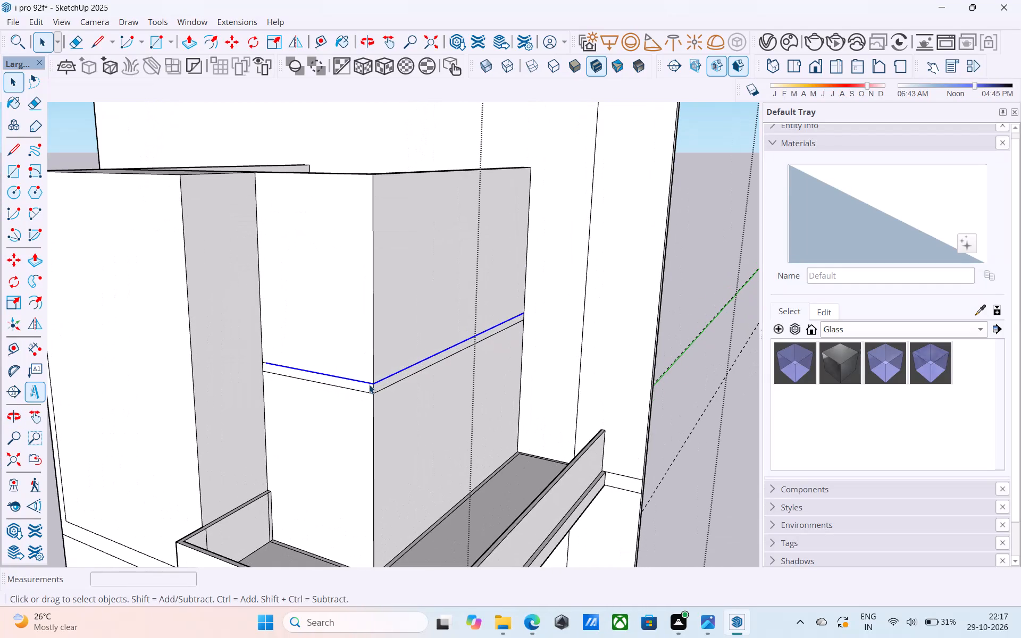
key(l)
click(368, 383)
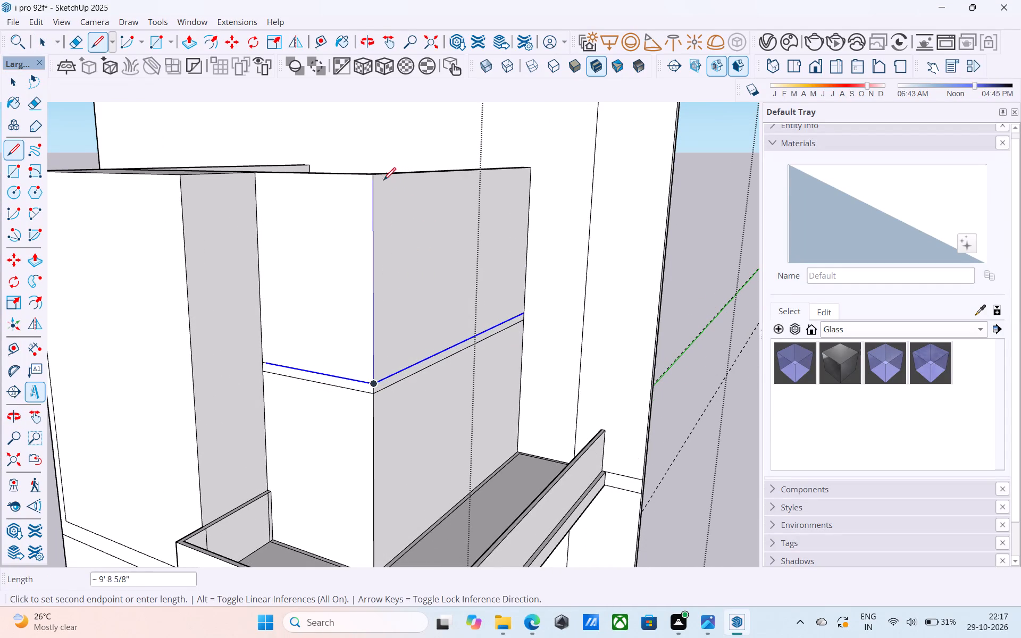
key(space)
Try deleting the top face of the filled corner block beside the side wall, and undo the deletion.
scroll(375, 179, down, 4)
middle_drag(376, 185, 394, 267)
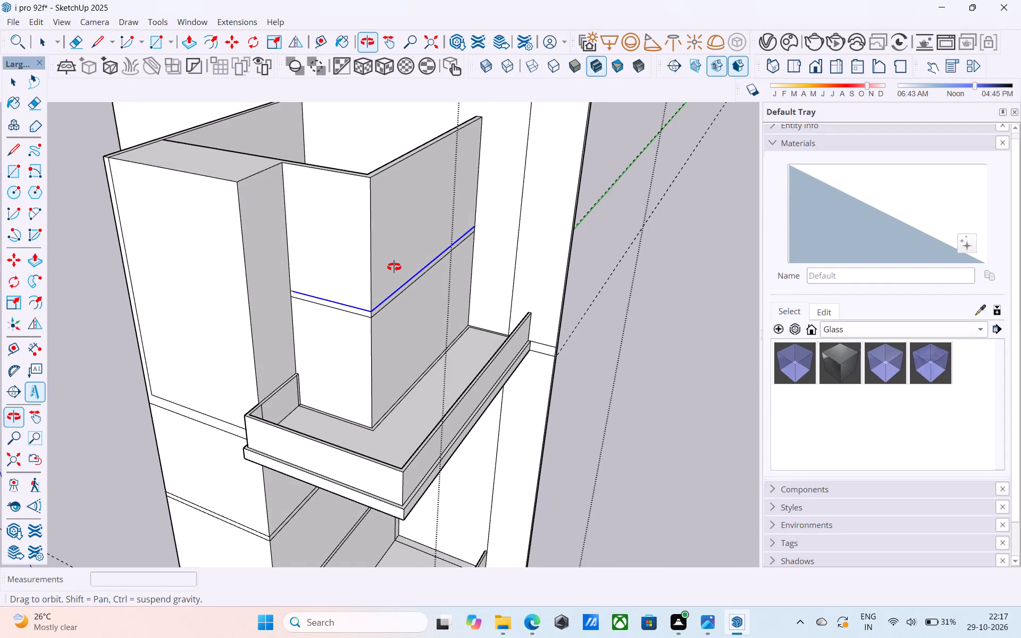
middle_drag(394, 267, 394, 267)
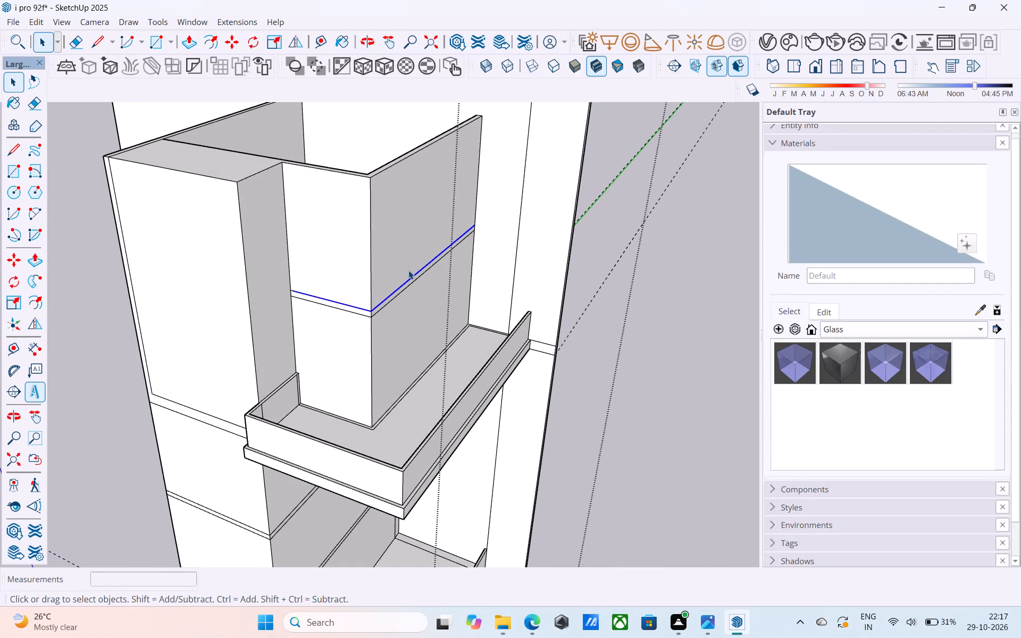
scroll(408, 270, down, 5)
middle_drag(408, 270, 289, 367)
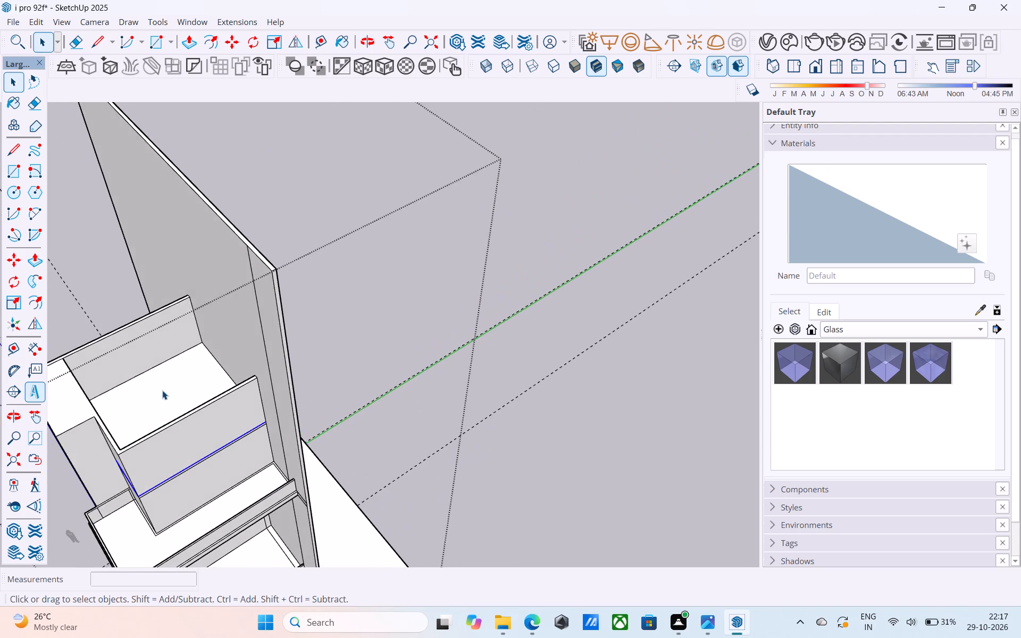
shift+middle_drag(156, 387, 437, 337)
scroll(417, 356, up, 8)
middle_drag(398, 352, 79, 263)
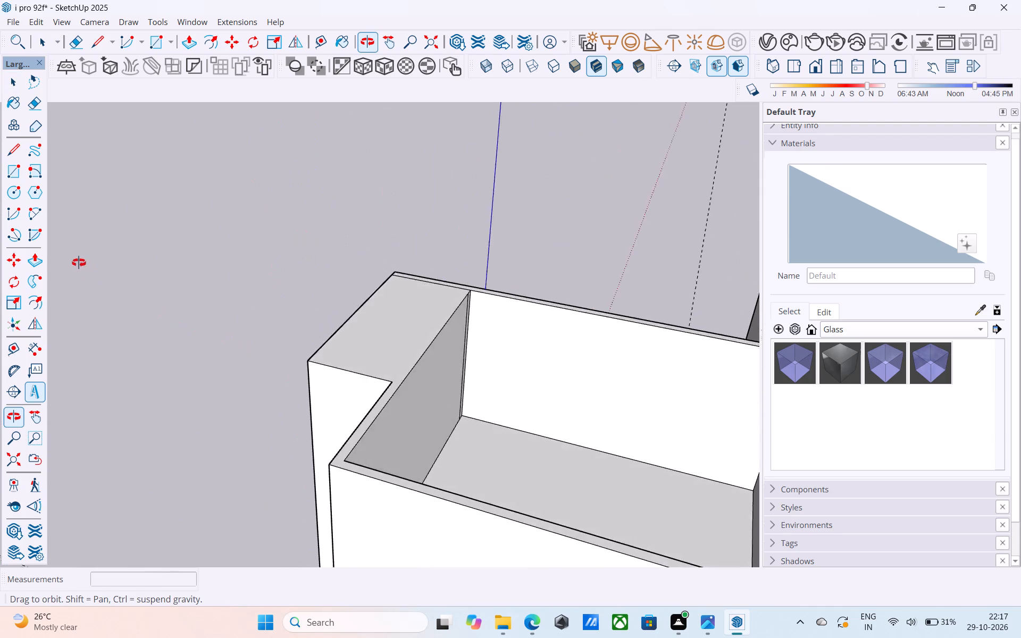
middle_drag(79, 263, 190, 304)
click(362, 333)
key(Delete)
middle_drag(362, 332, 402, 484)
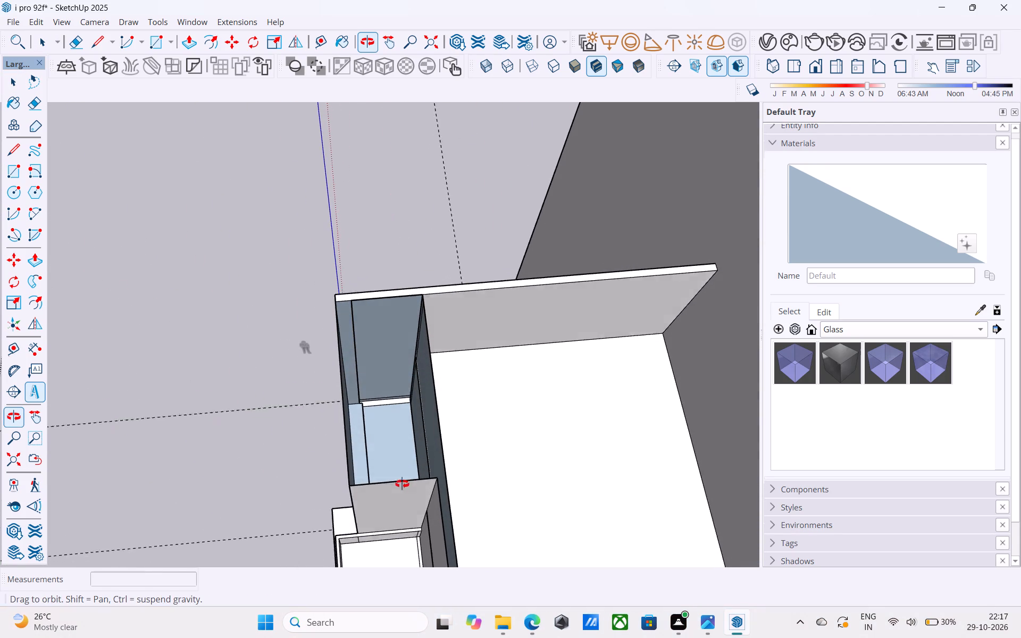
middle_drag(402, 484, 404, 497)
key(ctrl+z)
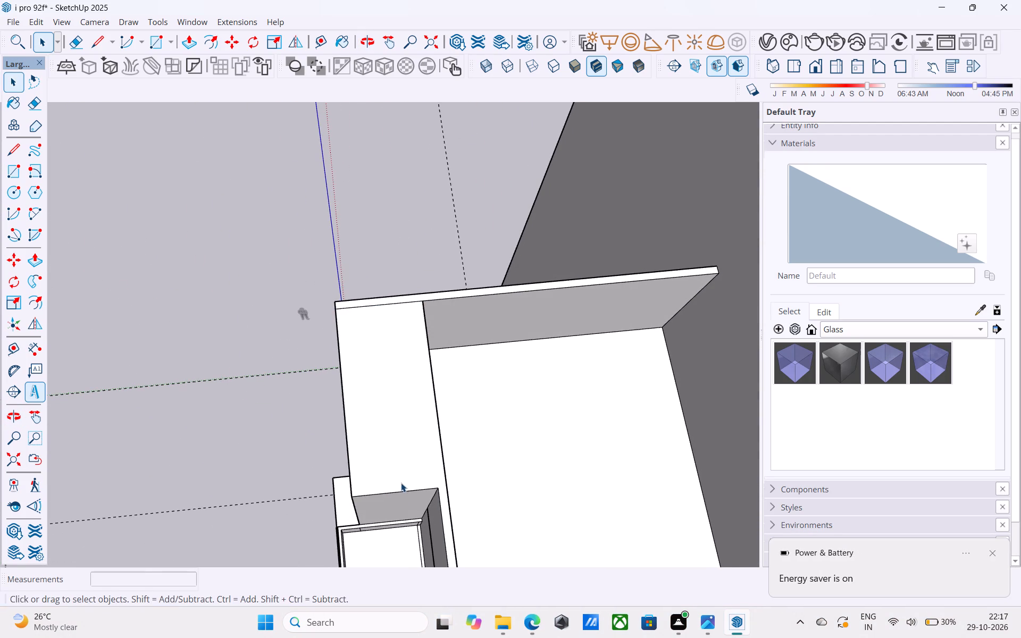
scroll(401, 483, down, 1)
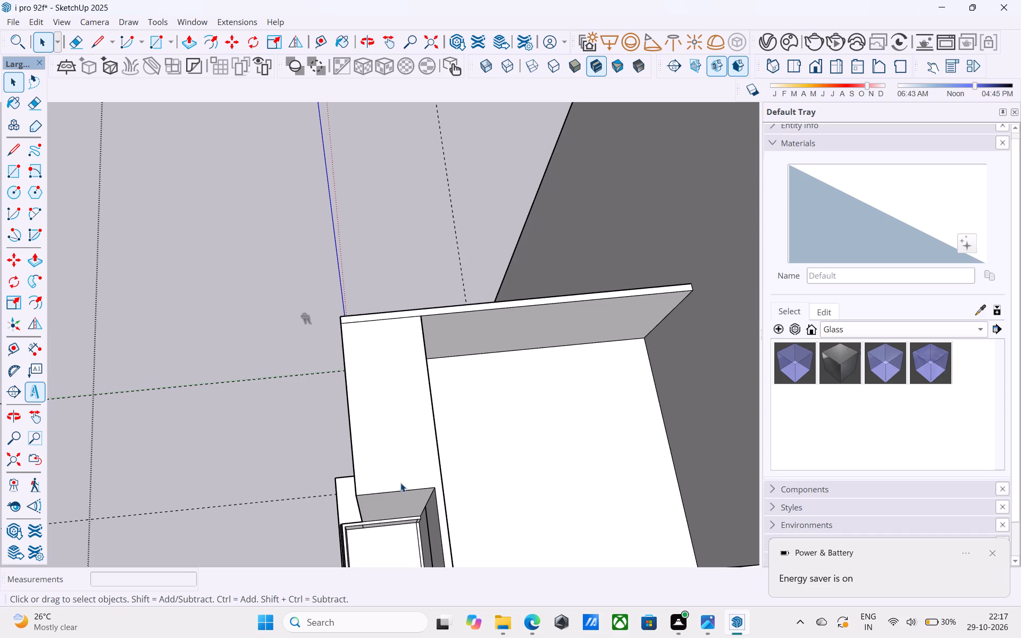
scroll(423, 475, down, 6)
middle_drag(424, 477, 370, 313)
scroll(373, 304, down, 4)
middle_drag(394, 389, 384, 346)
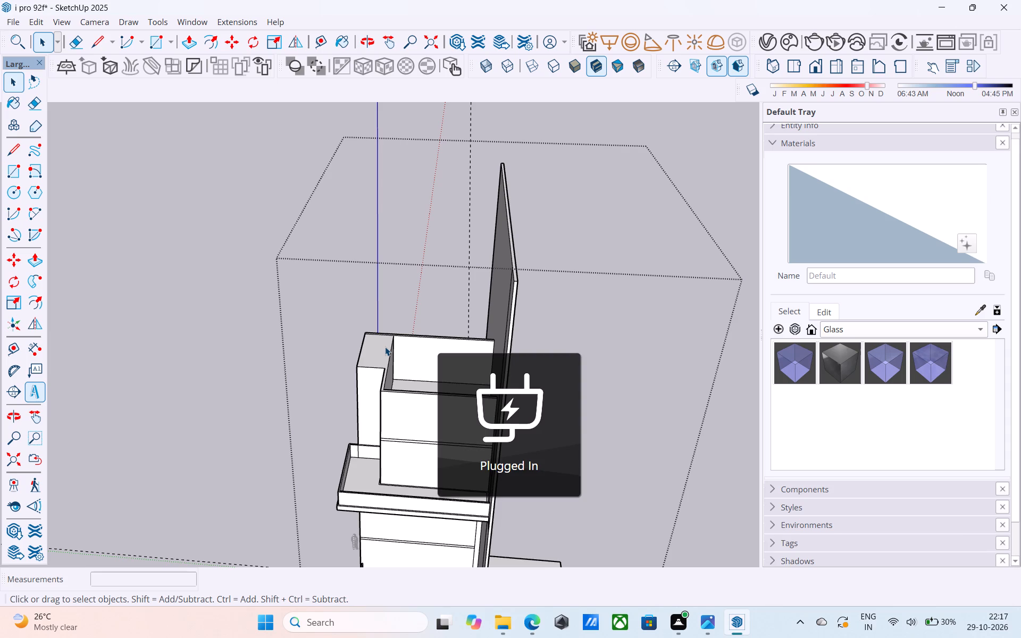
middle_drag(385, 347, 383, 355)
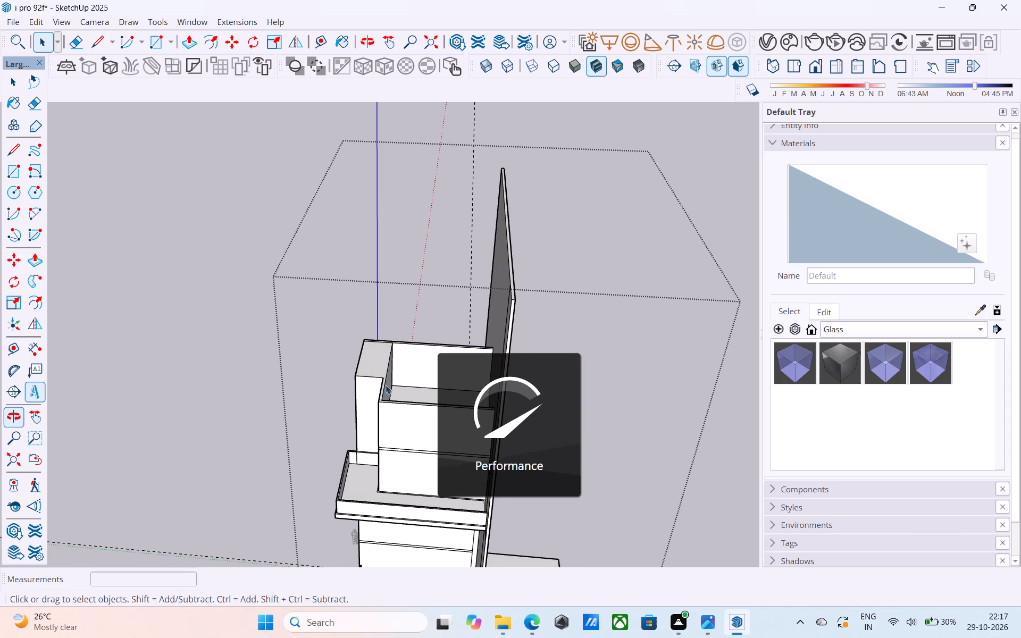
Examine the building from several sides, checking the filled corner block, upper walls, slab bands and projecting balconies.
shift+middle_drag(393, 396, 576, 242)
shift+middle_drag(576, 242, 556, 271)
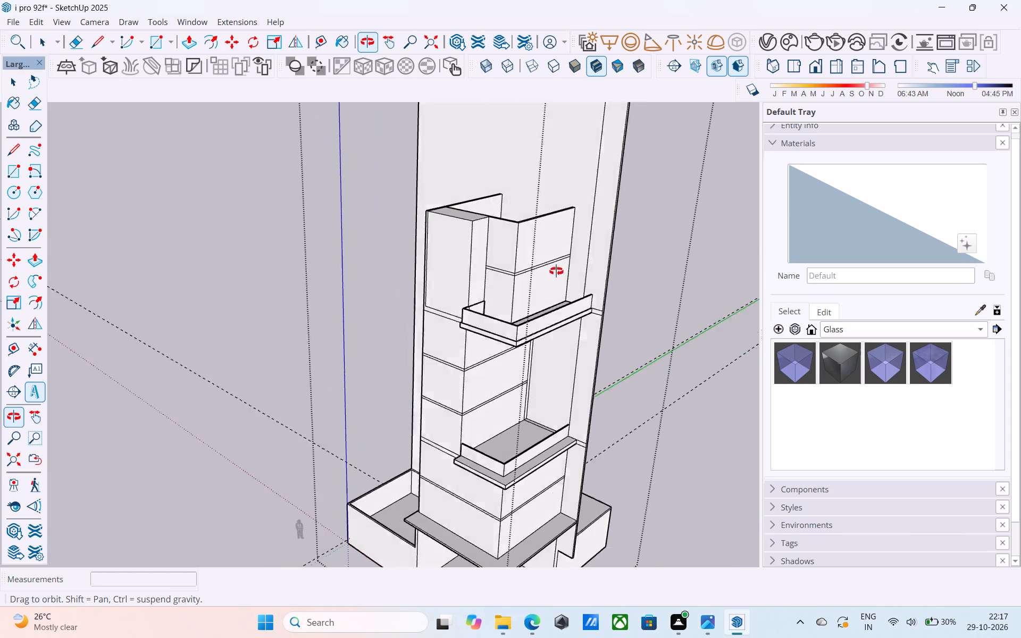
shift+middle_drag(556, 271, 557, 271)
shift+middle_drag(565, 298, 520, 313)
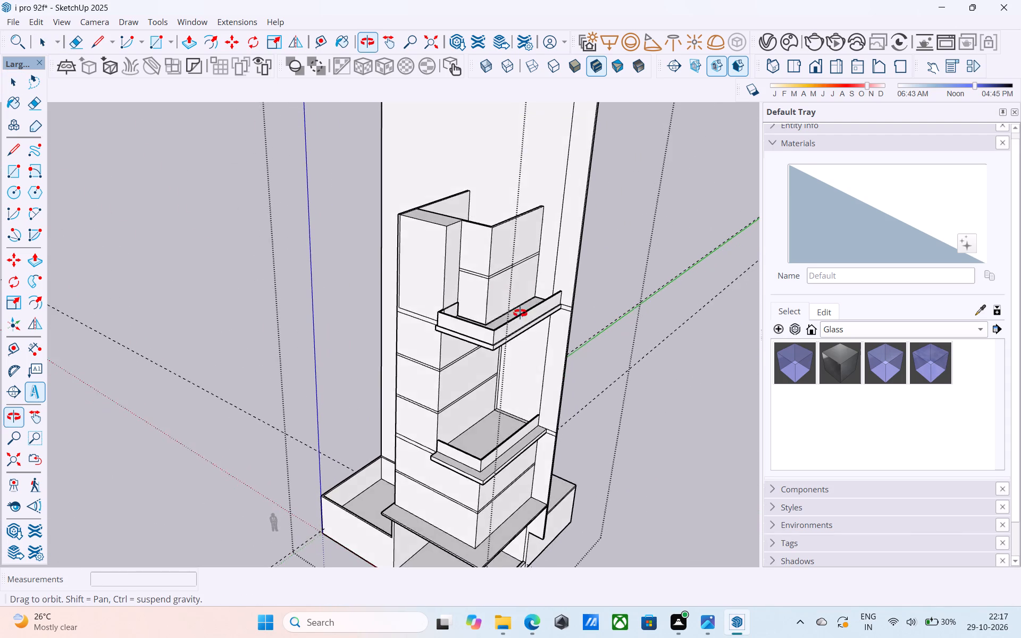
shift+middle_drag(520, 313, 521, 318)
middle_click(521, 318)
scroll(520, 329, up, 3)
middle_drag(513, 330, 532, 383)
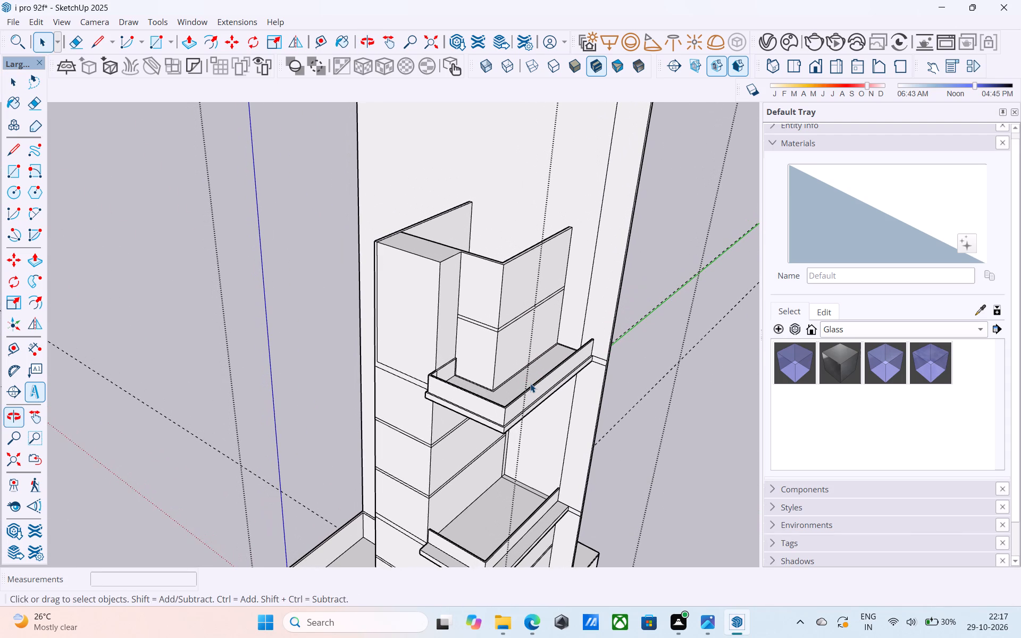
scroll(530, 383, up, 1)
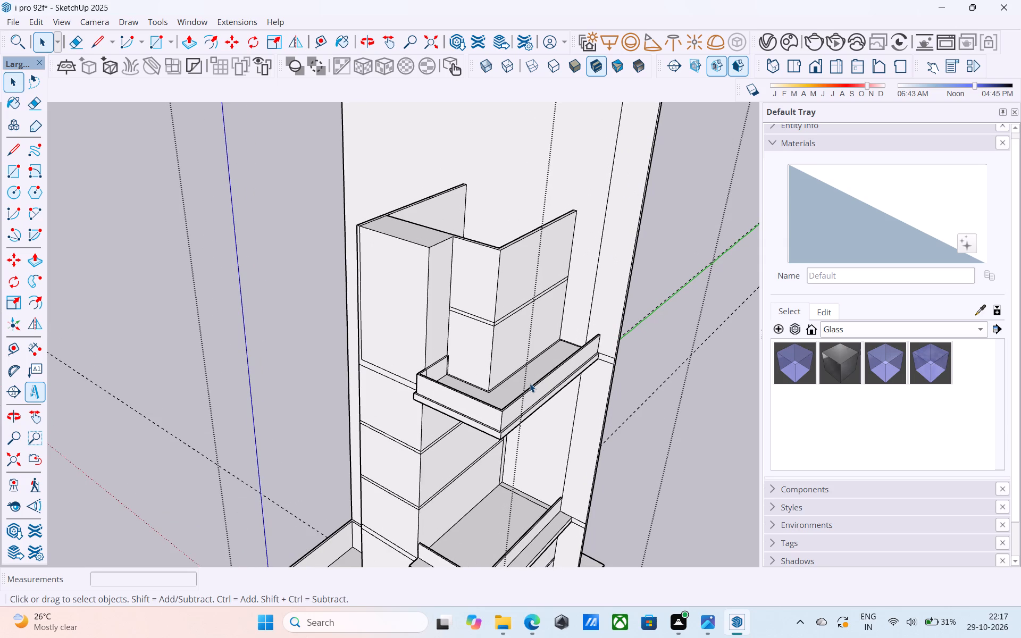
scroll(530, 384, down, 5)
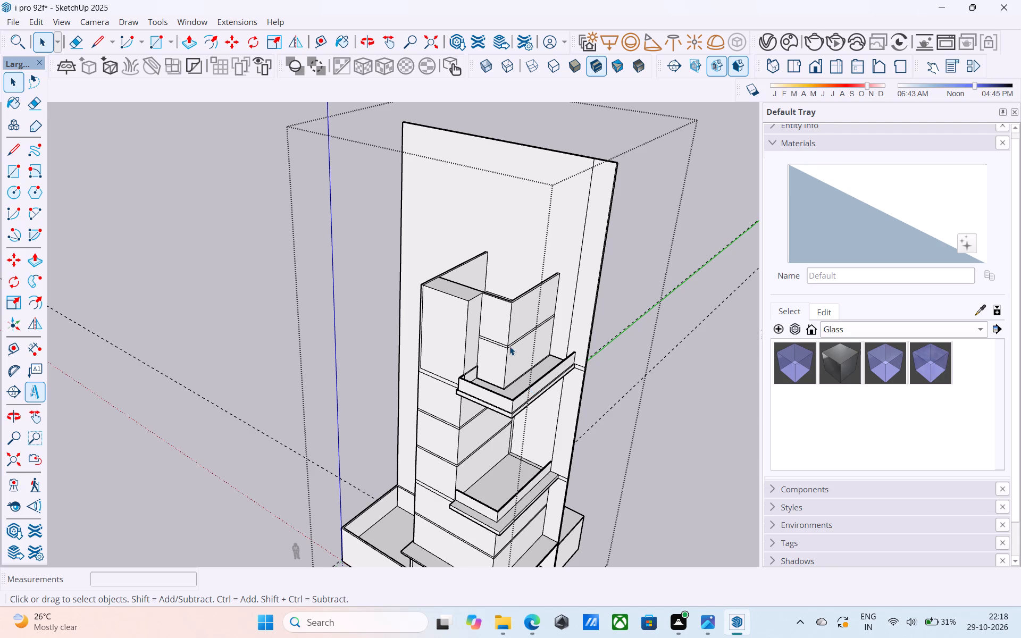
scroll(509, 346, down, 7)
middle_drag(513, 346, 504, 302)
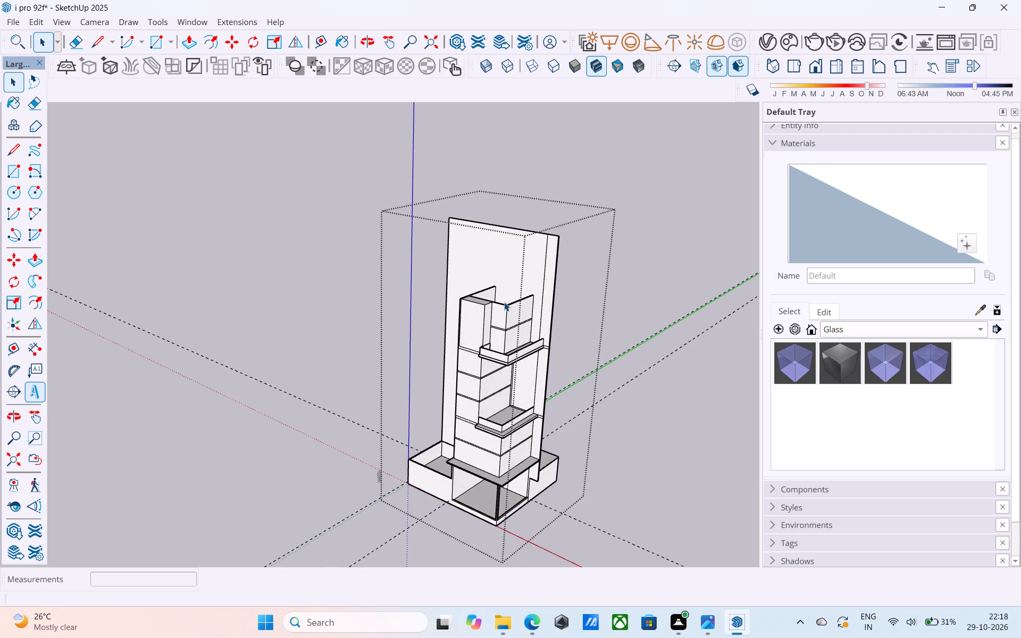
scroll(504, 302, down, 4)
middle_drag(504, 302, 491, 288)
scroll(503, 299, up, 7)
scroll(520, 329, down, 4)
middle_drag(526, 466, 521, 518)
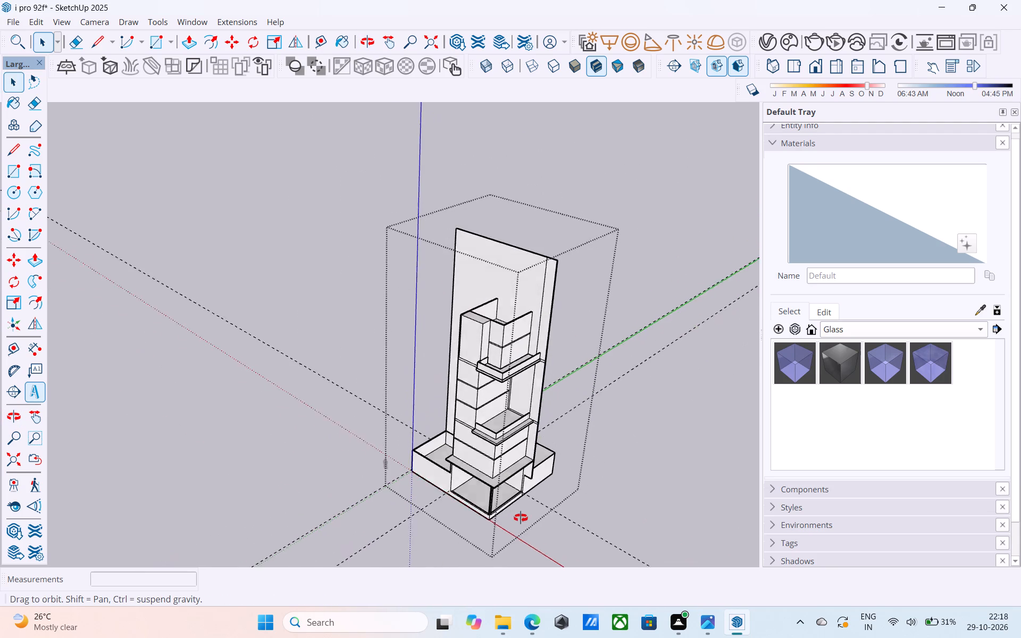
middle_drag(521, 518, 531, 557)
scroll(519, 388, up, 6)
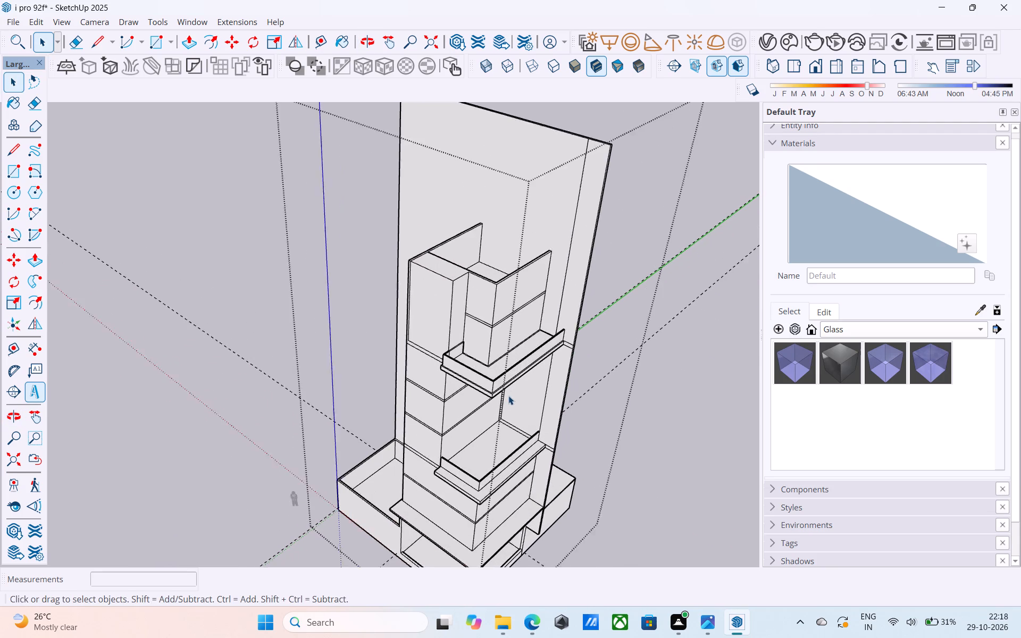
scroll(508, 396, up, 2)
scroll(507, 396, down, 1)
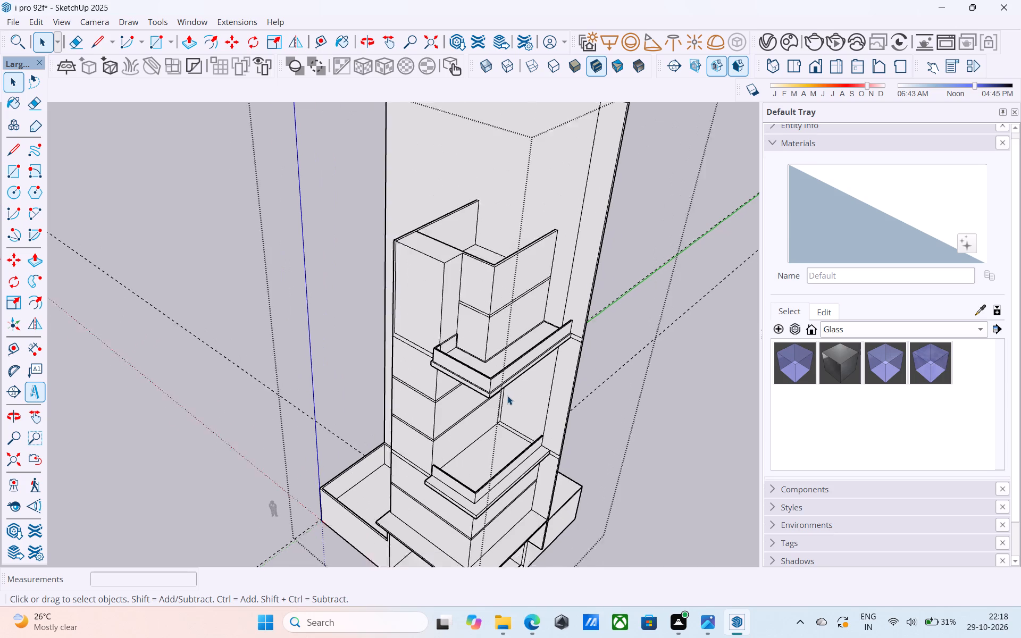
scroll(507, 396, down, 4)
middle_drag(507, 396, 481, 284)
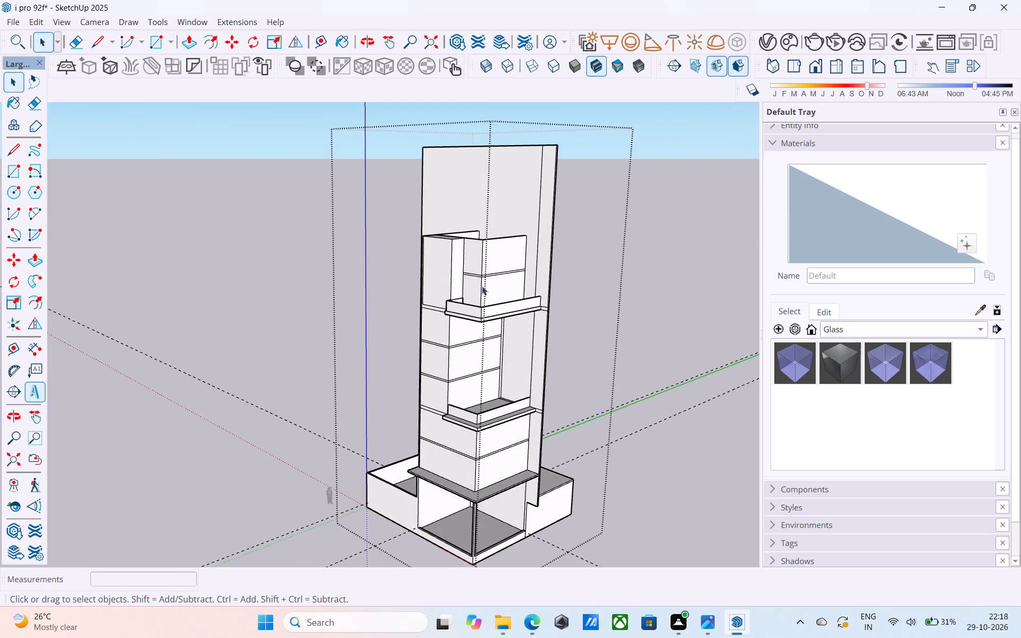
scroll(486, 386, down, 1)
scroll(417, 256, down, 3)
middle_drag(463, 354, 496, 383)
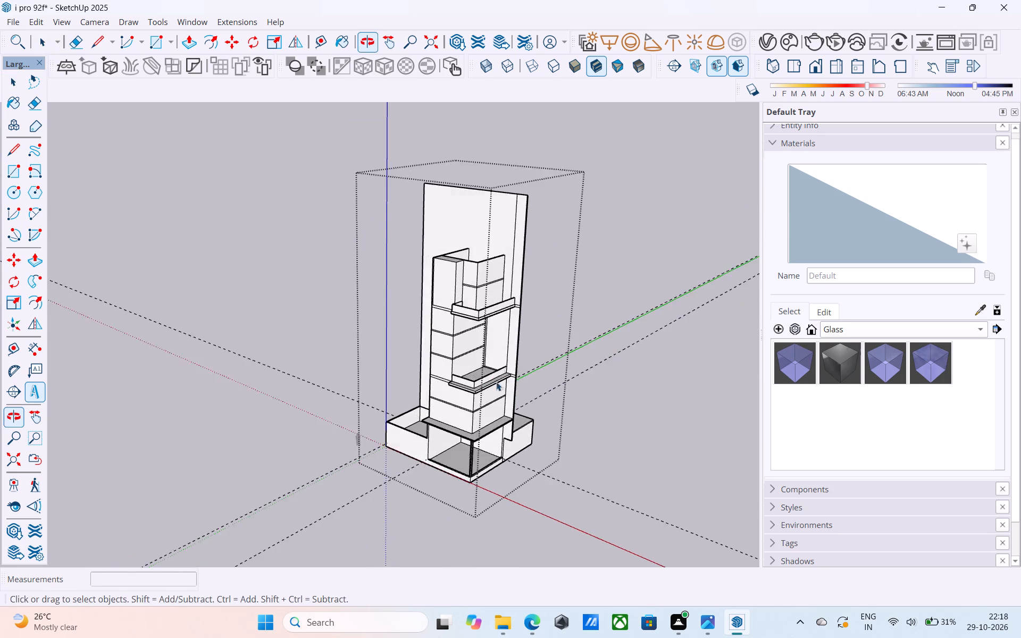
scroll(486, 348, up, 4)
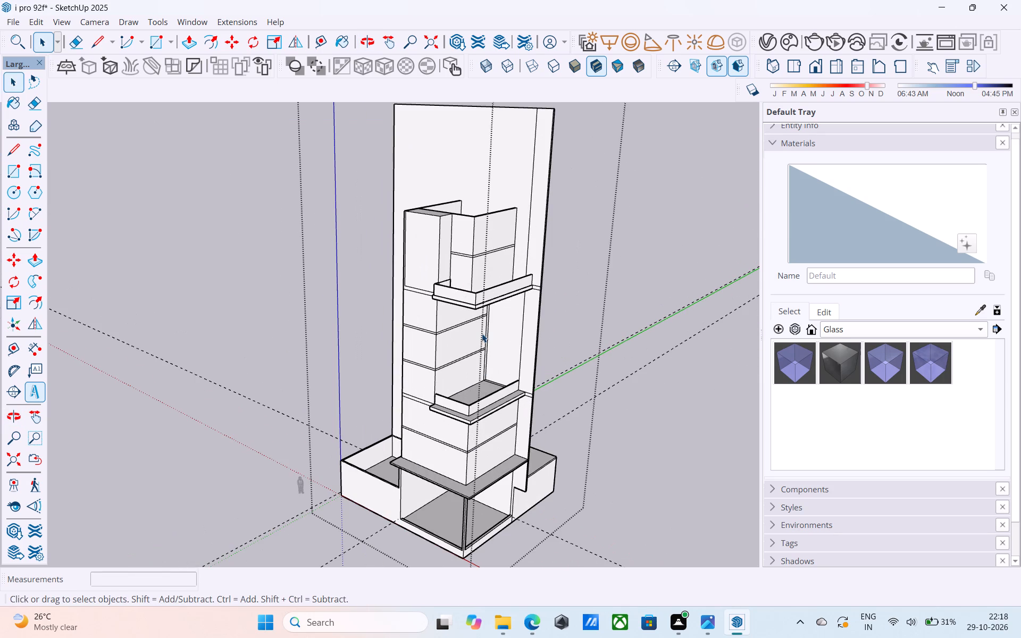
scroll(482, 333, down, 4)
middle_drag(482, 333, 379, 377)
scroll(445, 327, up, 4)
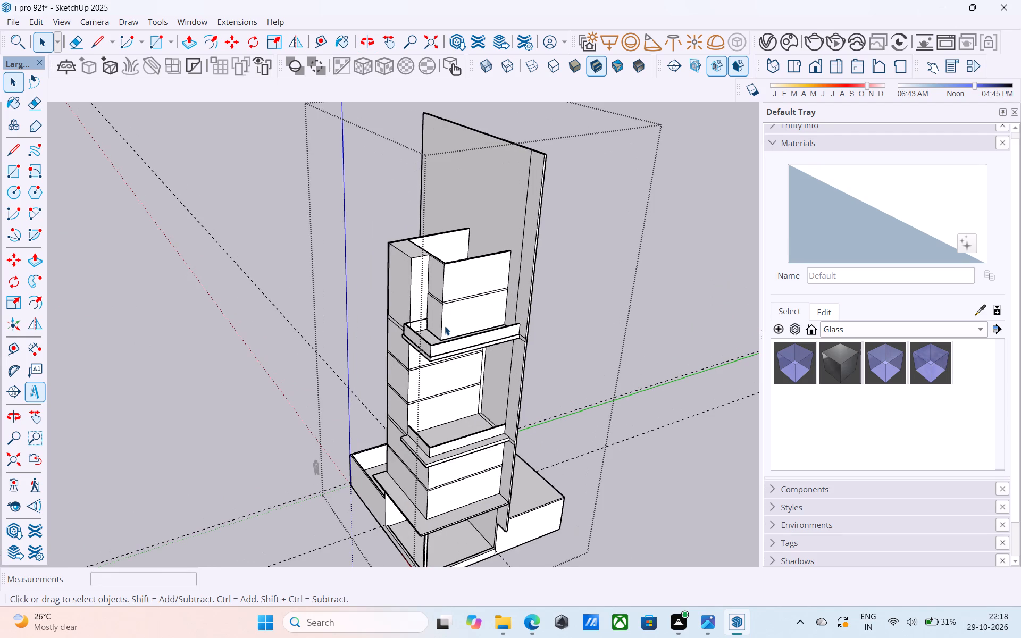
middle_drag(440, 326, 485, 331)
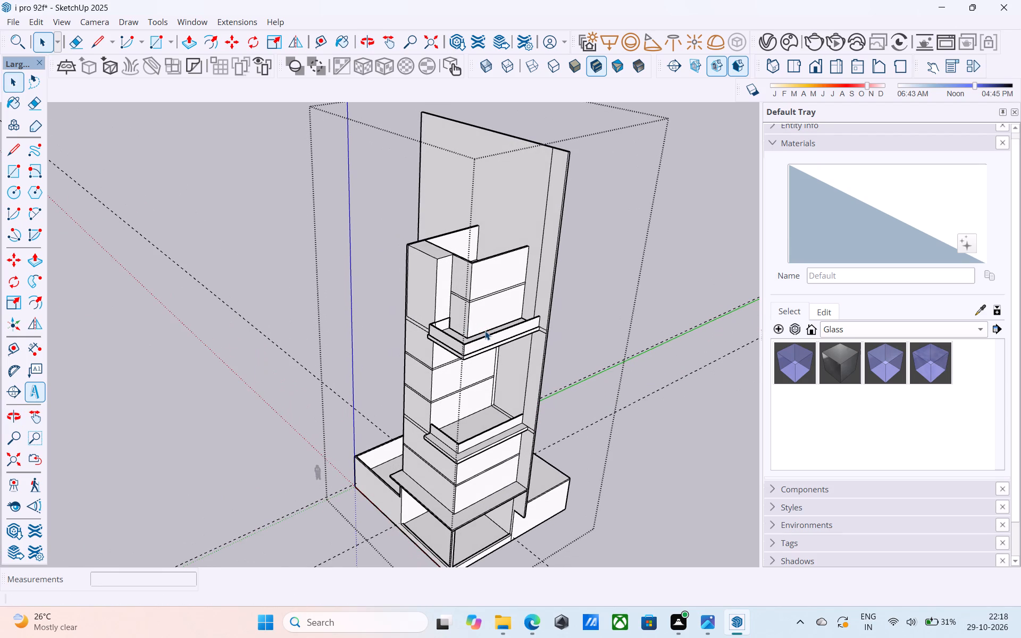
middle_drag(467, 338, 434, 368)
scroll(442, 333, up, 3)
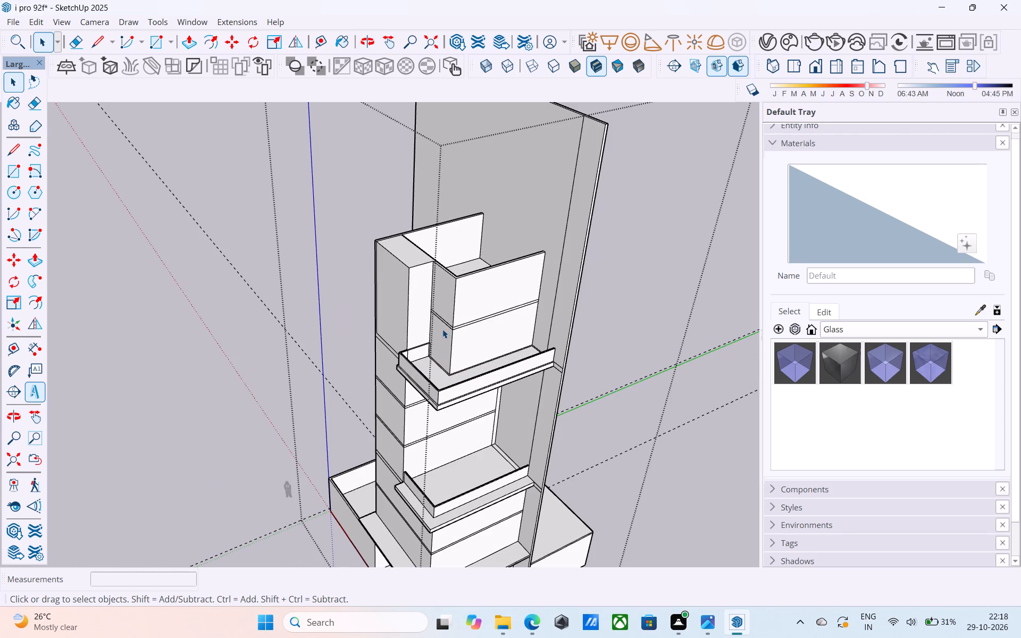
scroll(442, 329, up, 1)
scroll(442, 329, down, 3)
middle_drag(444, 331, 483, 306)
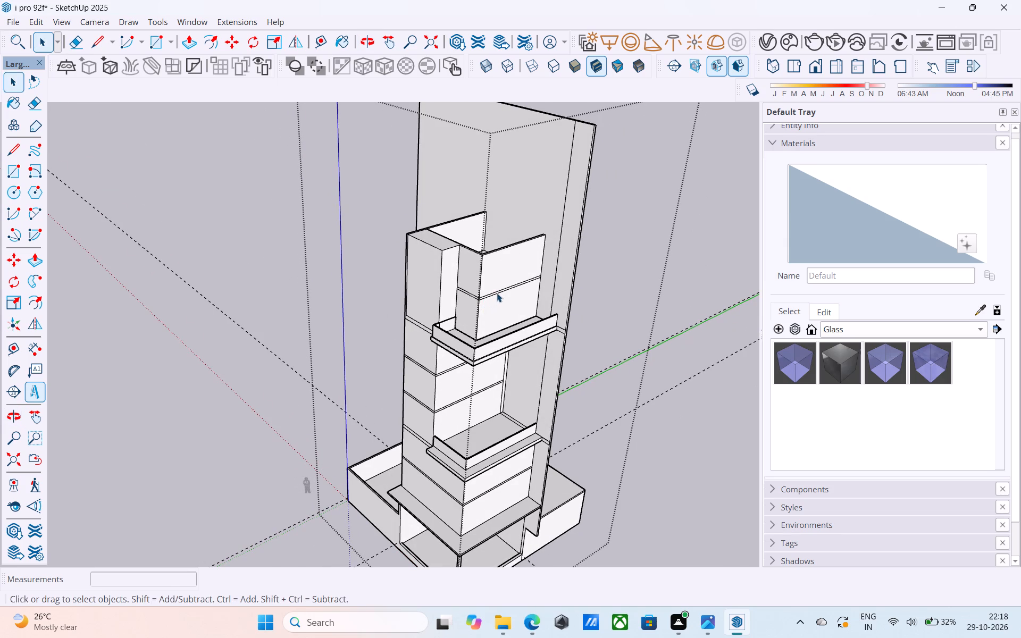
scroll(497, 293, down, 3)
middle_drag(497, 293, 480, 291)
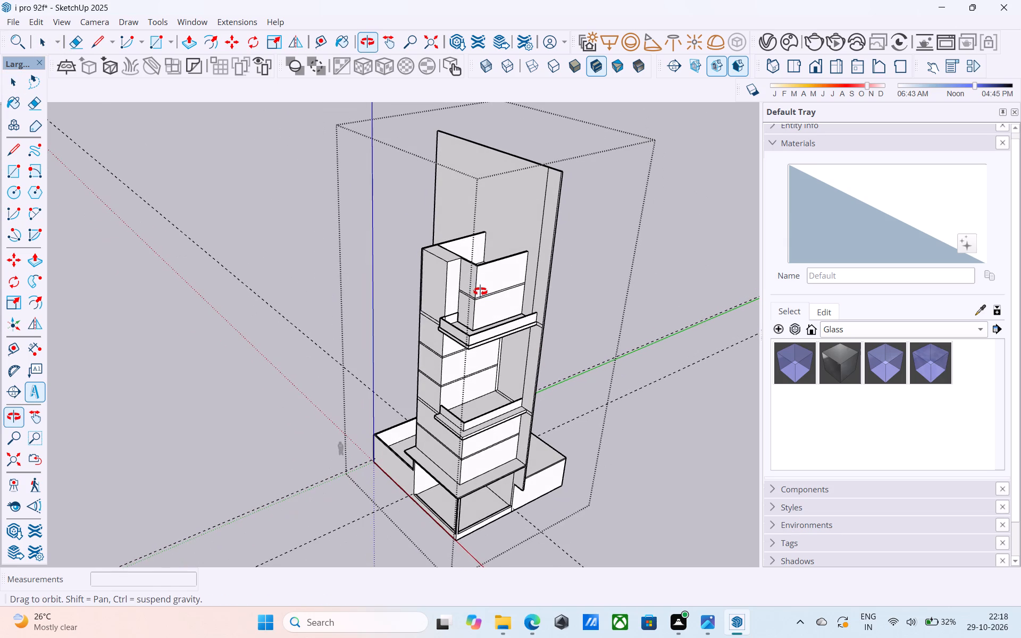
middle_drag(480, 291, 482, 271)
scroll(494, 315, up, 7)
scroll(457, 349, up, 4)
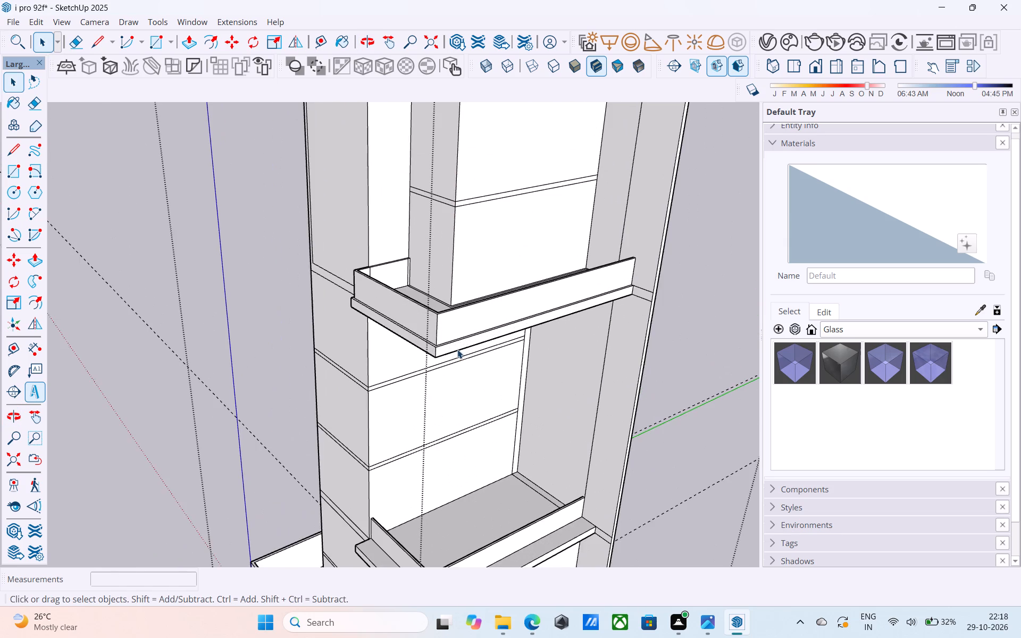
middle_drag(457, 349, 505, 505)
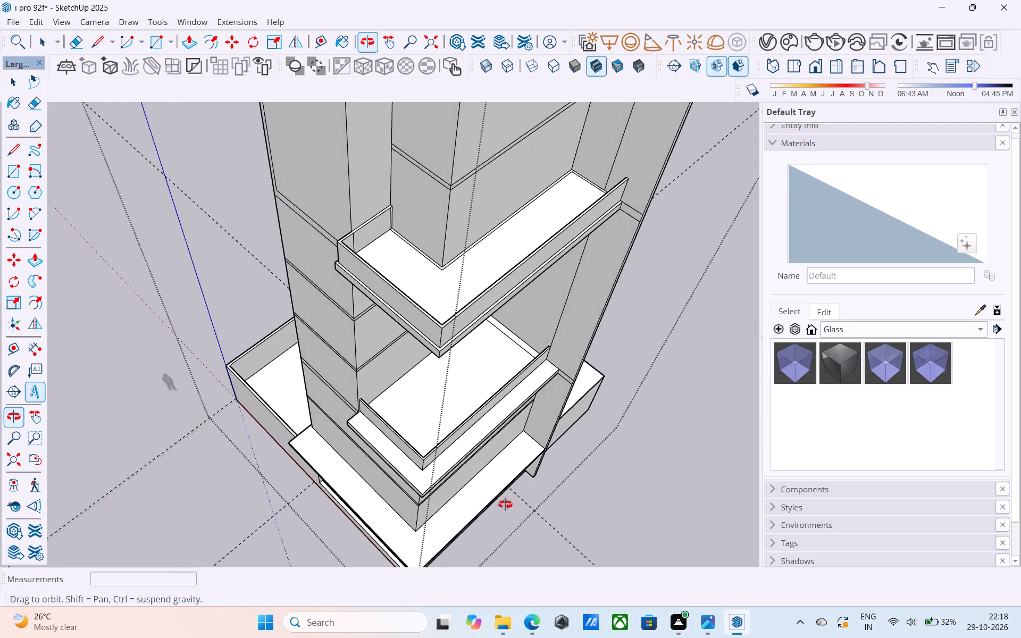
middle_drag(505, 505, 548, 492)
scroll(462, 440, down, 2)
middle_drag(460, 436, 480, 422)
shift+middle_drag(480, 422, 465, 458)
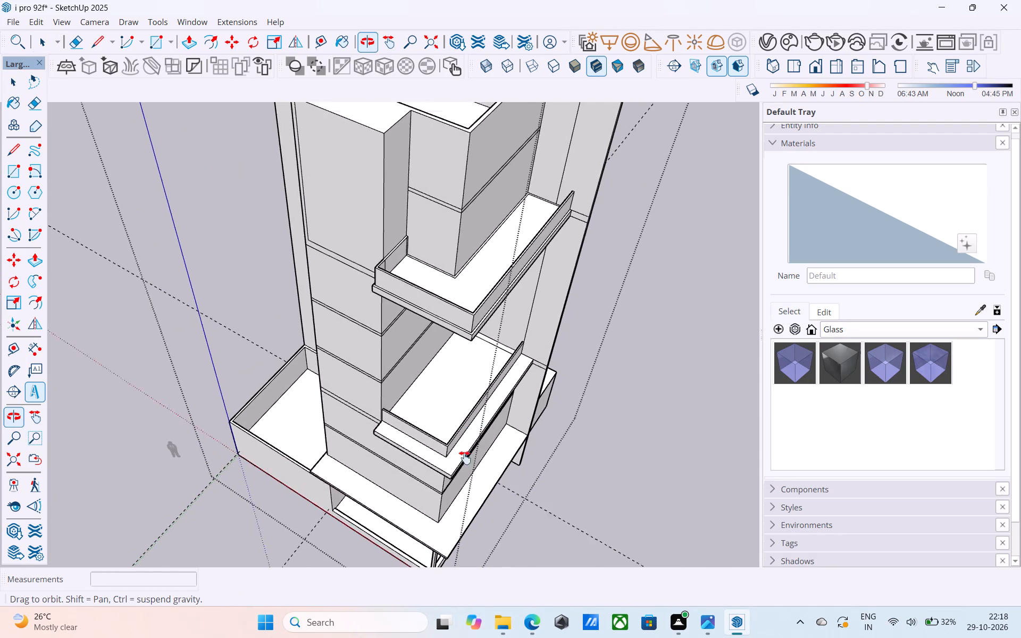
shift+middle_drag(465, 458, 453, 497)
shift+middle_drag(455, 496, 438, 330)
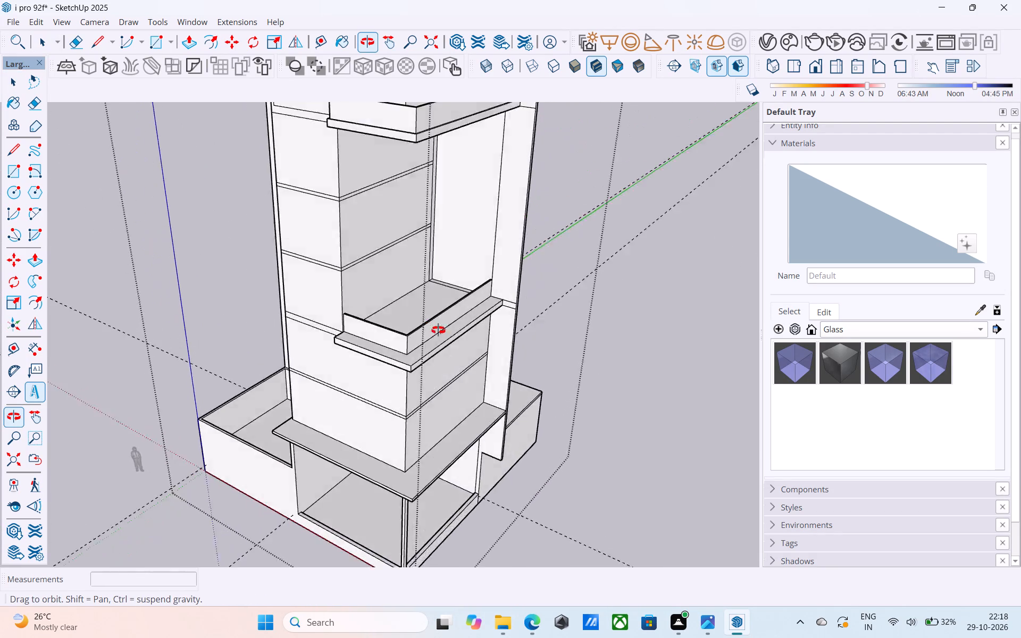
shift+middle_drag(438, 330, 467, 516)
scroll(439, 455, down, 3)
shift+middle_drag(439, 450, 438, 517)
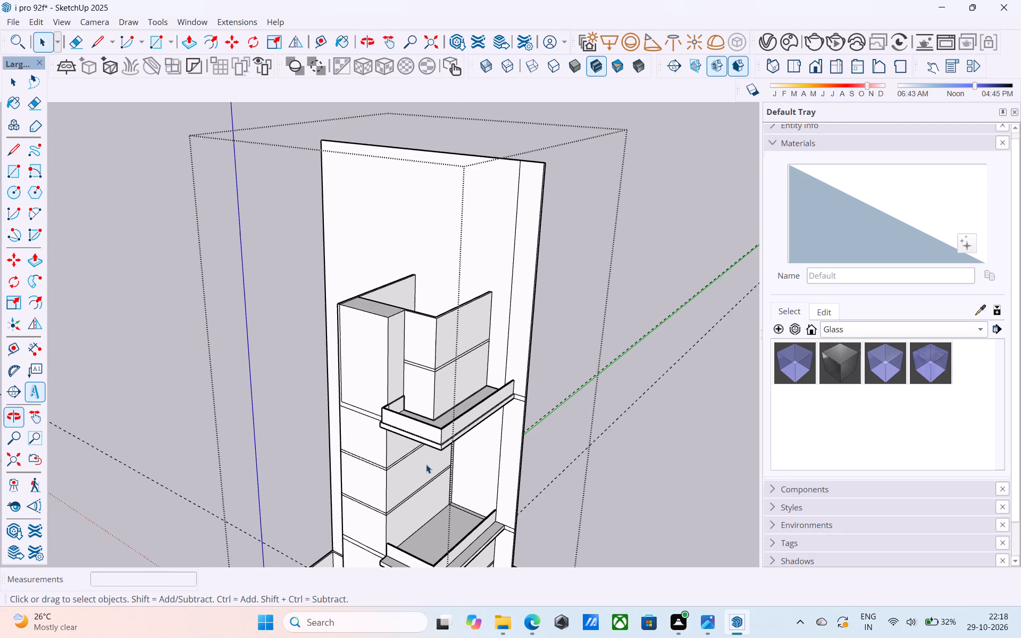
scroll(425, 418, up, 4)
middle_drag(424, 416, 450, 490)
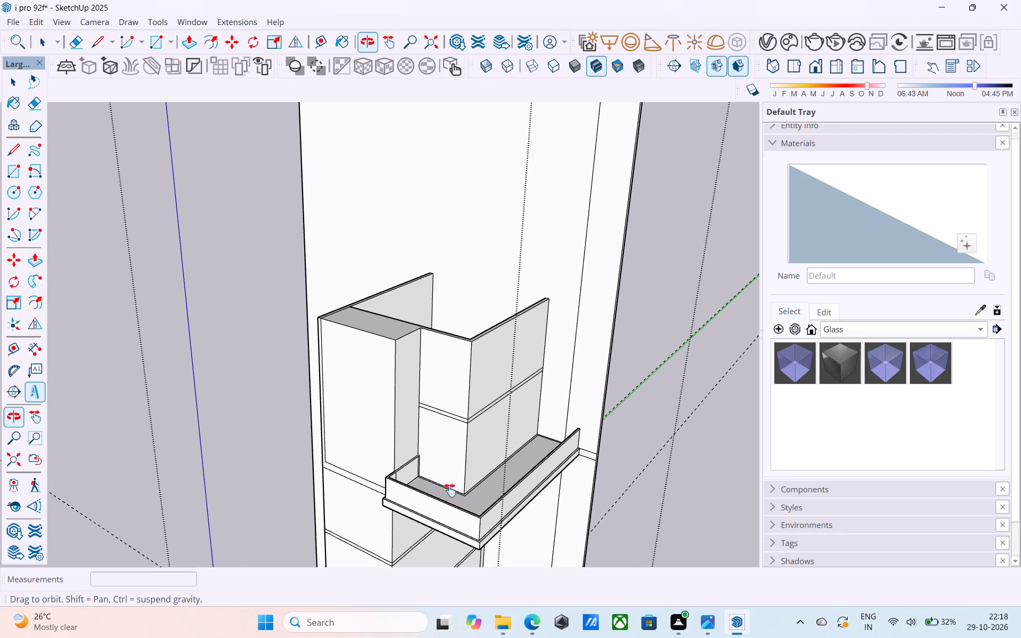
middle_drag(450, 490, 457, 509)
shift+middle_drag(500, 438, 519, 450)
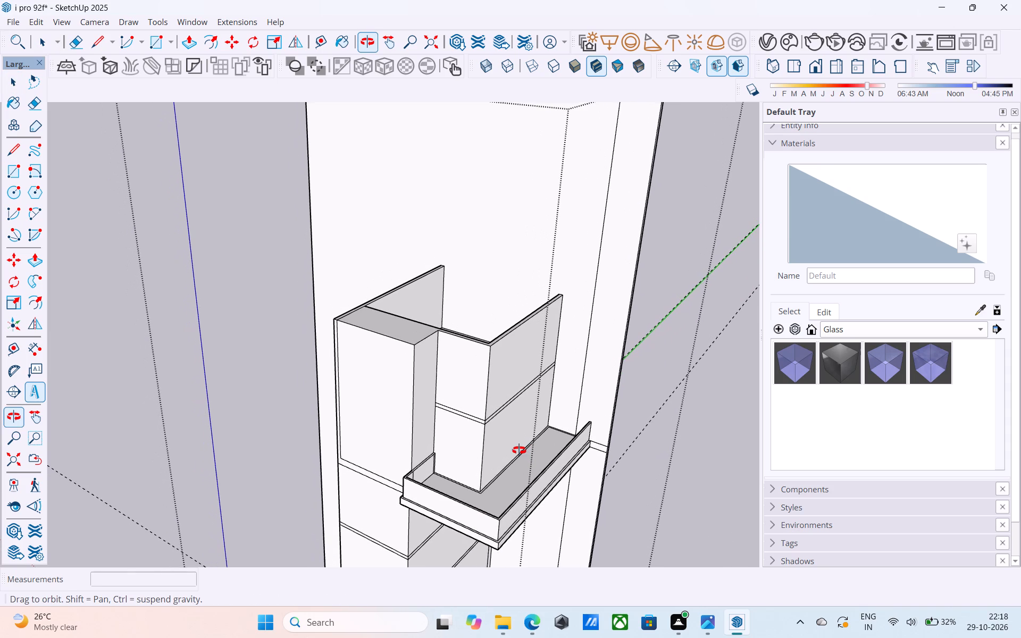
shift+middle_drag(519, 450, 503, 455)
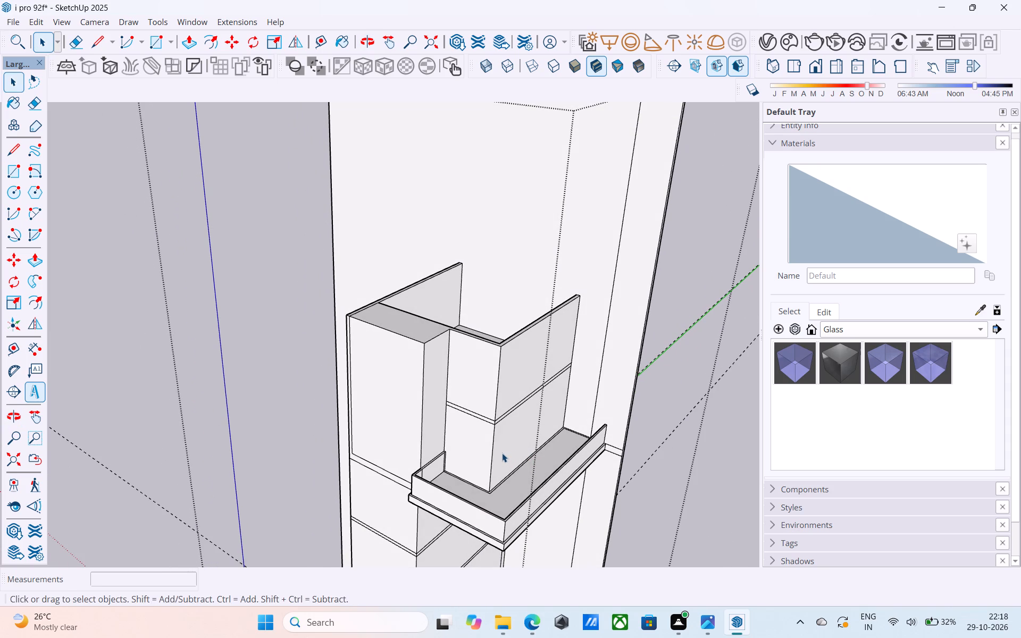
scroll(502, 453, down, 5)
middle_drag(502, 453, 436, 426)
scroll(439, 398, down, 5)
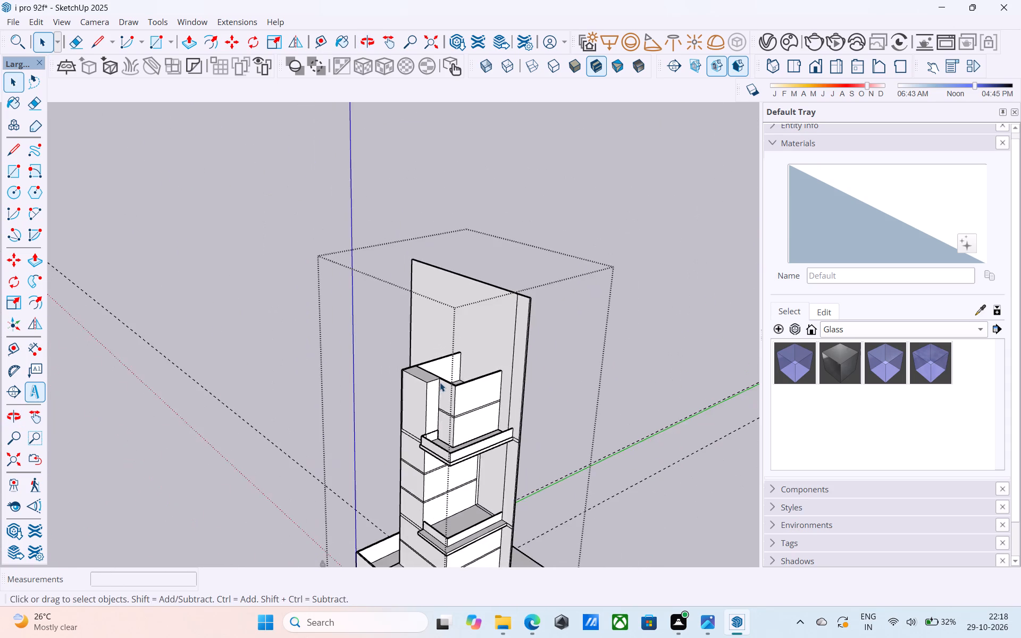
scroll(440, 379, down, 4)
scroll(449, 442, up, 7)
scroll(448, 439, down, 5)
middle_drag(450, 457, 466, 502)
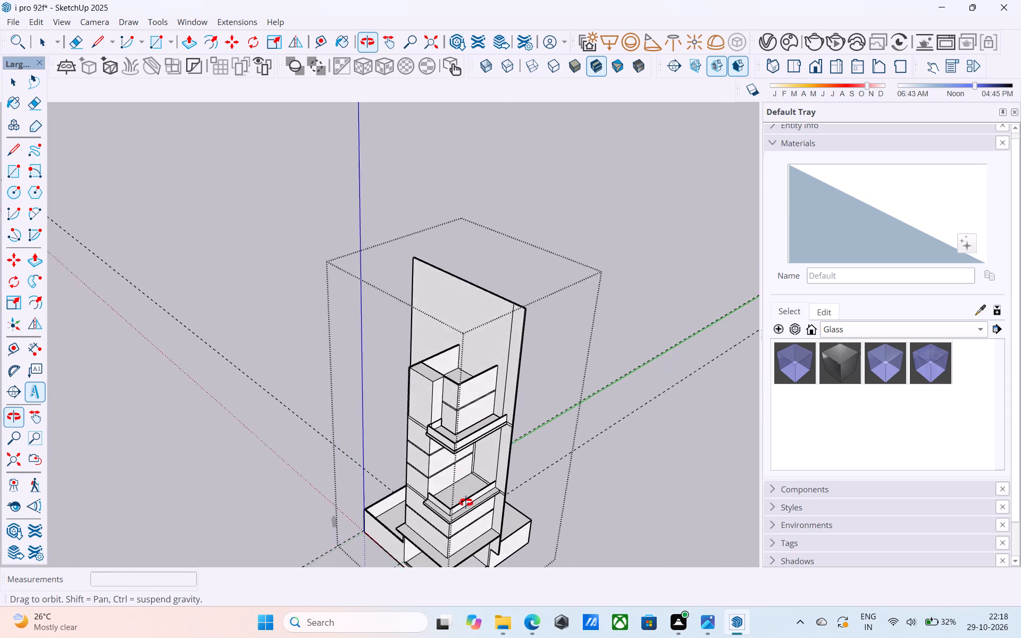
middle_drag(466, 502, 538, 491)
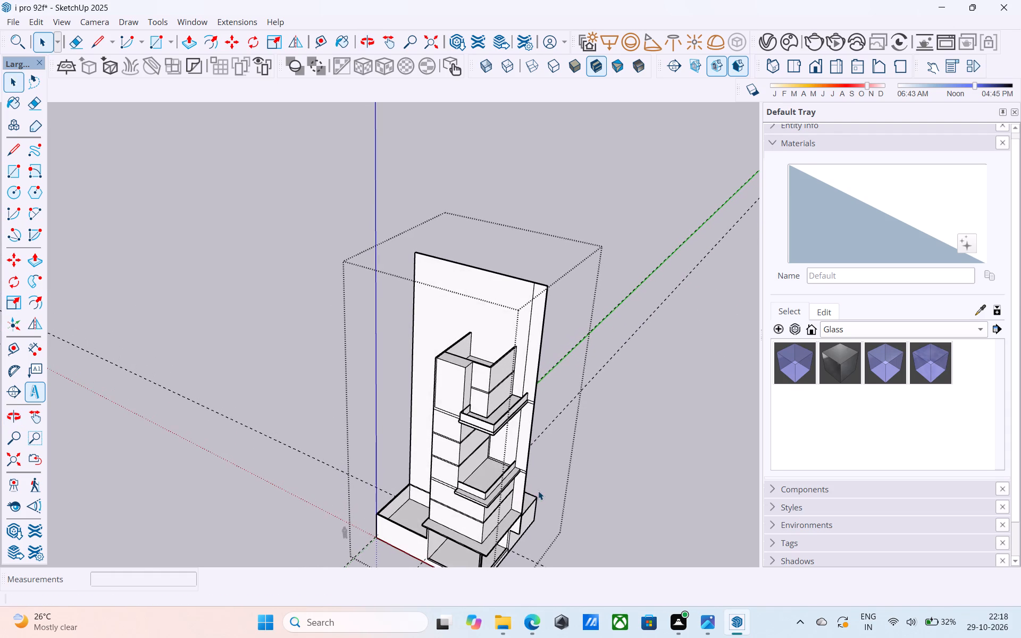
Push the narrow side face of the filled corner block beside the upper walls back 5'.
scroll(505, 368, up, 4)
scroll(464, 410, up, 4)
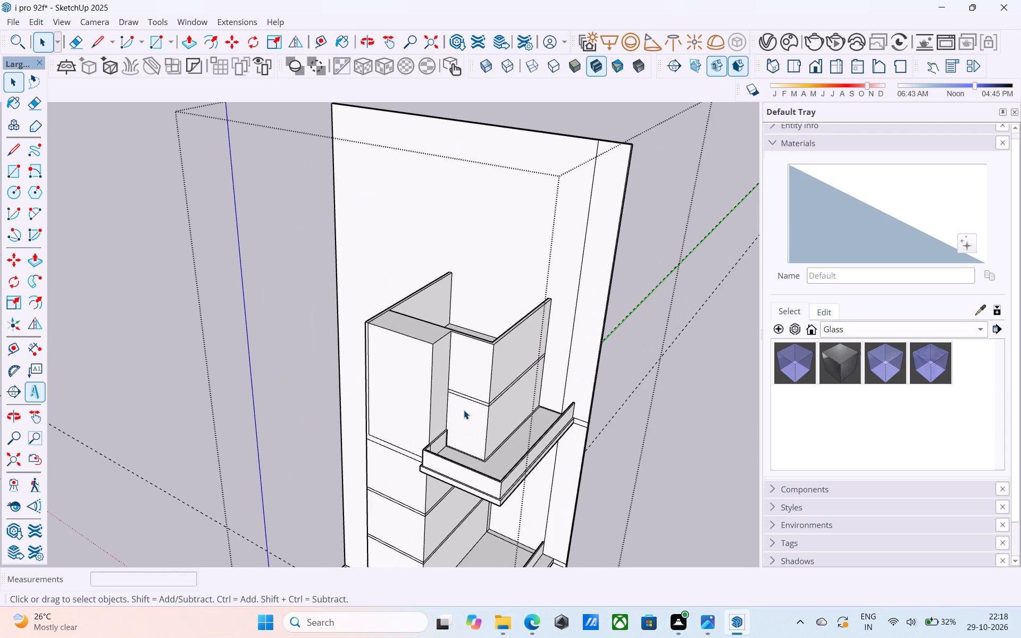
scroll(433, 402, up, 4)
click(433, 402)
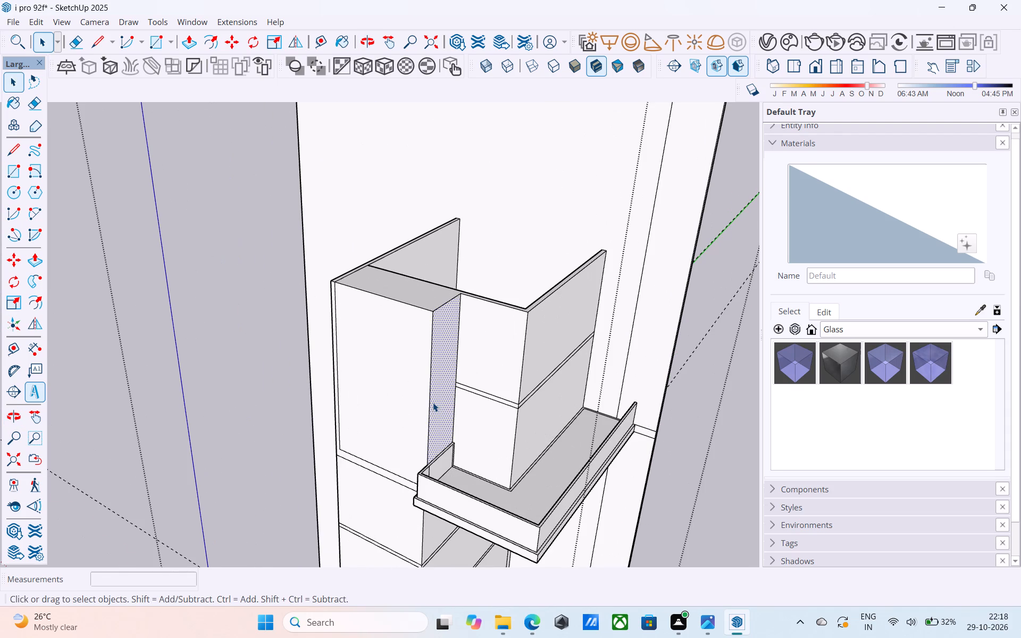
key(p)
click(433, 402)
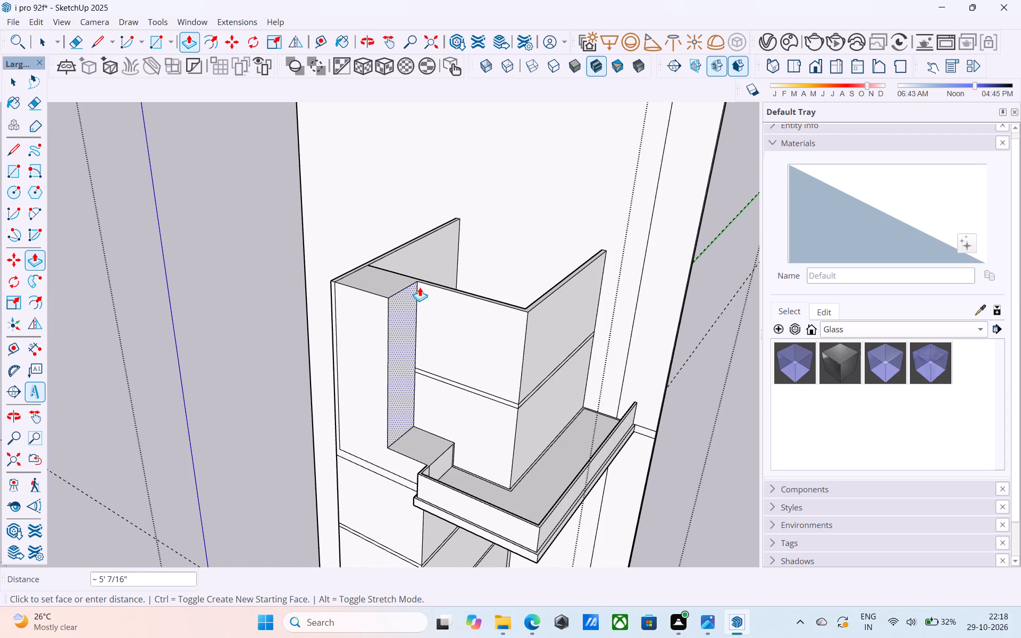
text(5')
key(Return)
Push the side face of the low block left behind the upper balcony parapet back 5' 3" toward the corner block.
scroll(419, 281, down, 8)
scroll(446, 360, up, 10)
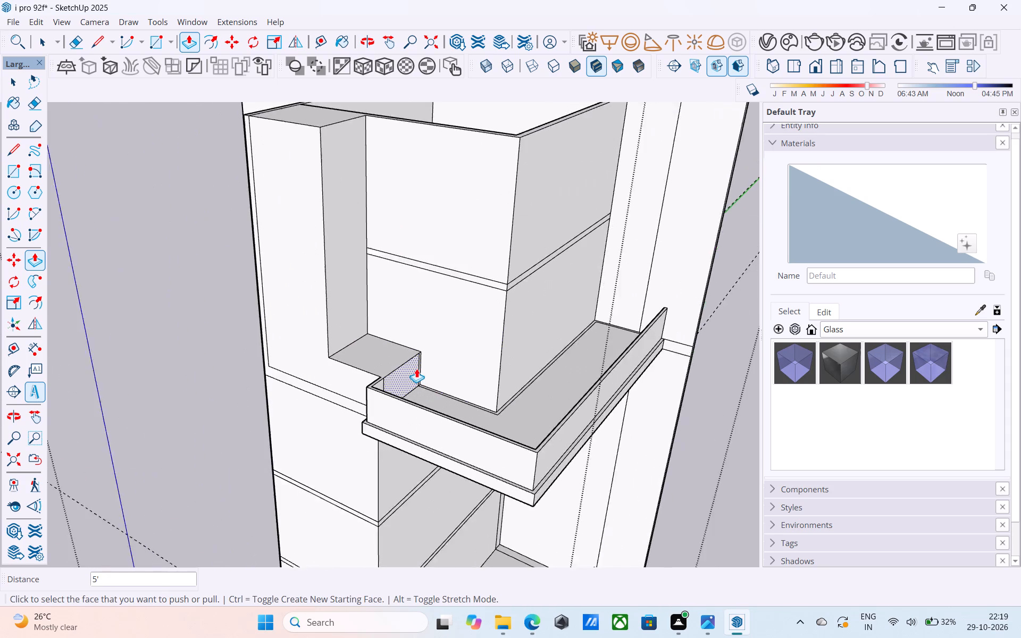
scroll(416, 368, up, 2)
click(415, 368)
click(309, 249)
scroll(341, 324, down, 4)
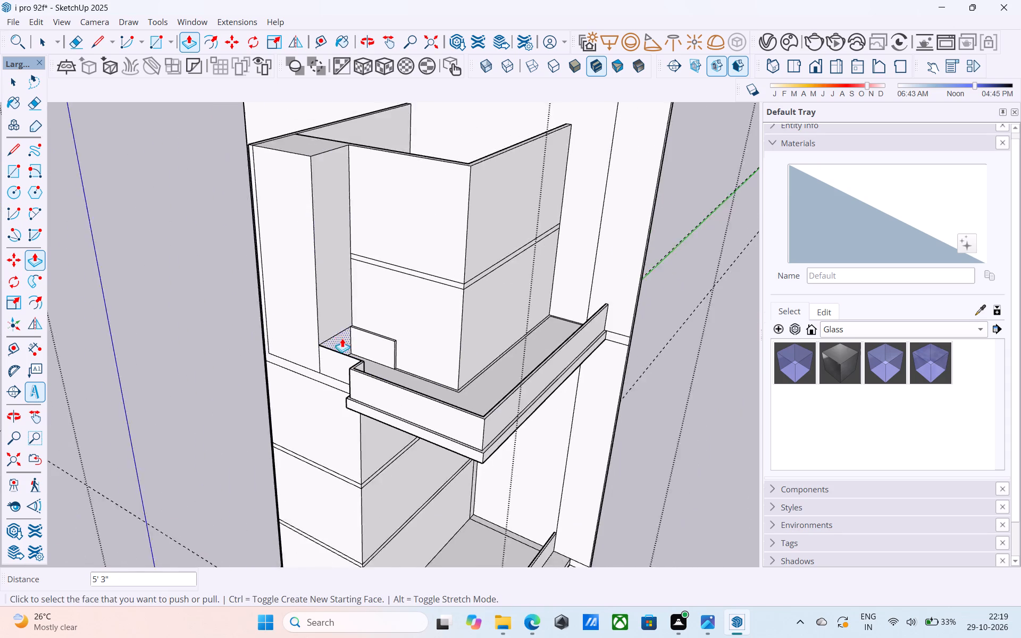
middle_drag(342, 338, 552, 297)
key(space)
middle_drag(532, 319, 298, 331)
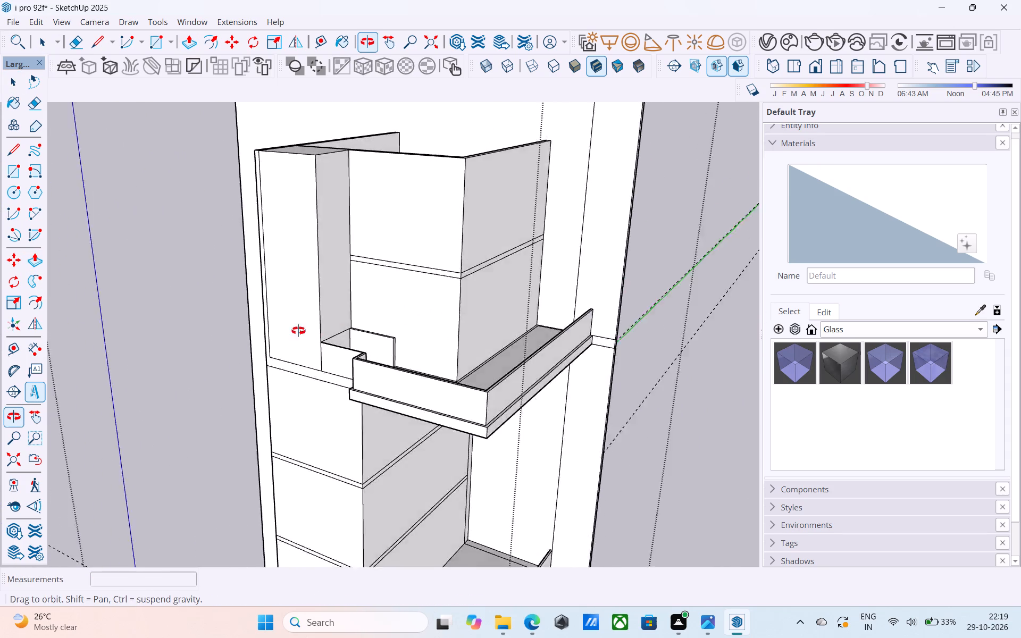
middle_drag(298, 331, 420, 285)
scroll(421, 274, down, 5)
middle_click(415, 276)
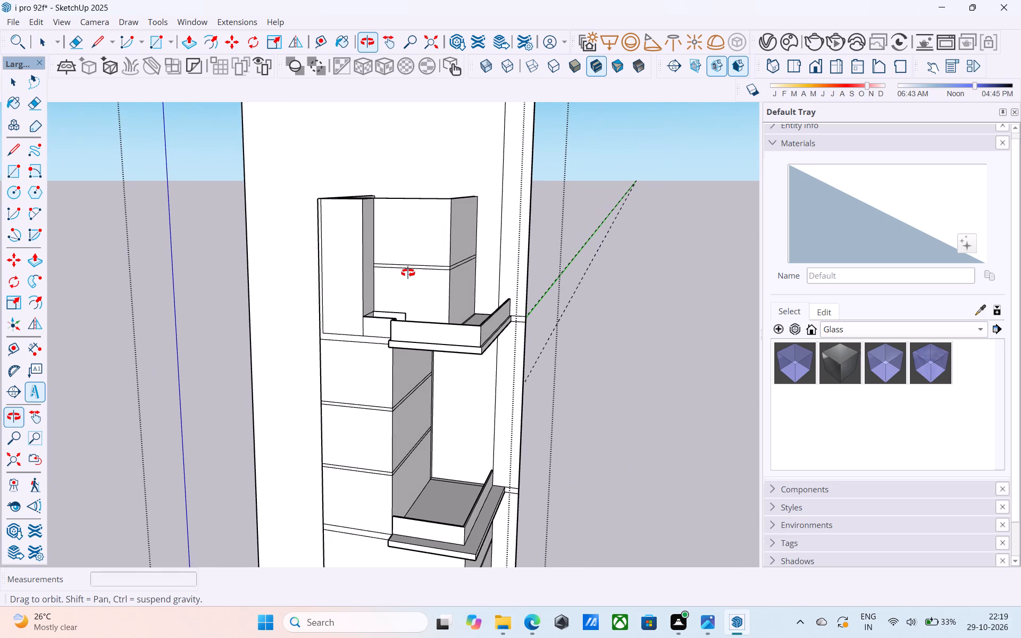
Erase the leftover rectangle's edges on the upper balcony floor beside the low side wall, merging it into the floor face.
scroll(415, 278, down, 3)
middle_drag(424, 389, 406, 450)
scroll(397, 407, up, 2)
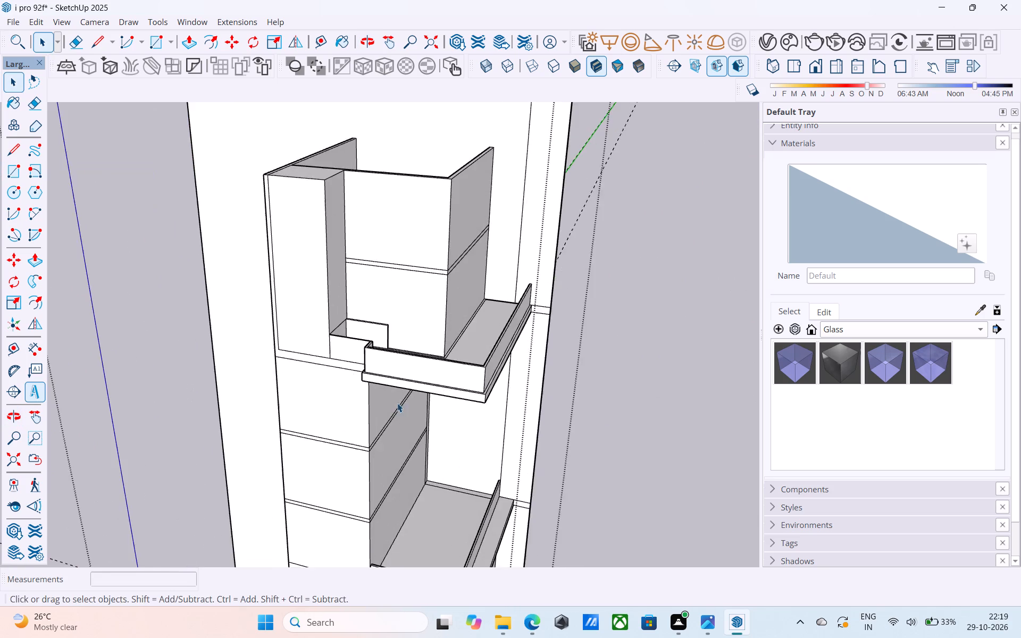
scroll(397, 403, up, 10)
middle_drag(373, 309, 125, 363)
scroll(271, 338, up, 3)
middle_drag(383, 385, 317, 385)
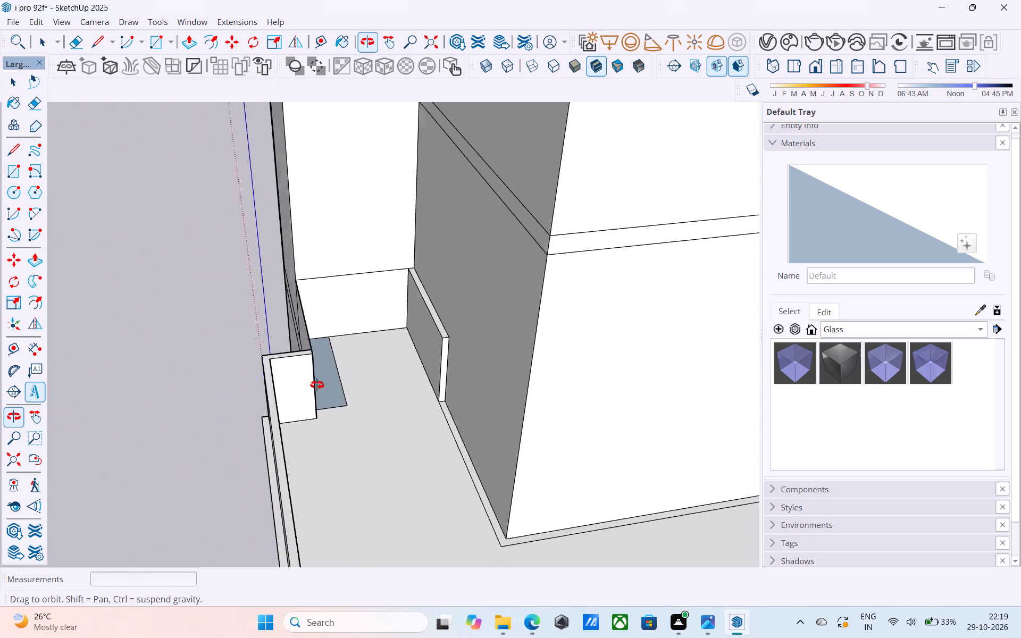
middle_drag(317, 385, 255, 383)
scroll(334, 388, up, 9)
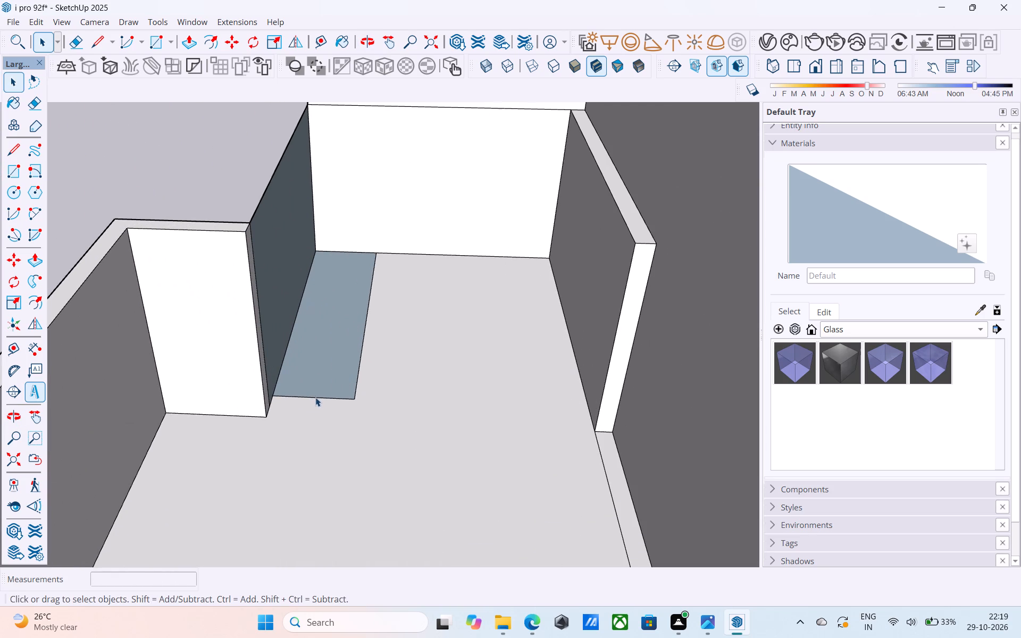
key(e)
drag(368, 393, 338, 382)
drag(342, 397, 338, 408)
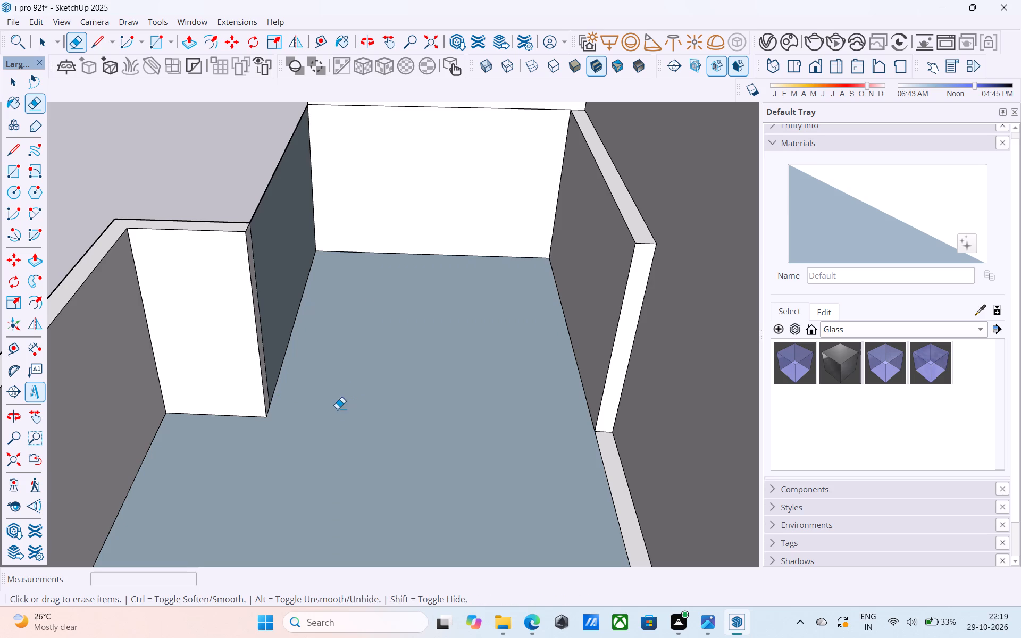
Reverse the merged floor face of the upper balcony.
key(space)
click(337, 409)
right_click(337, 409)
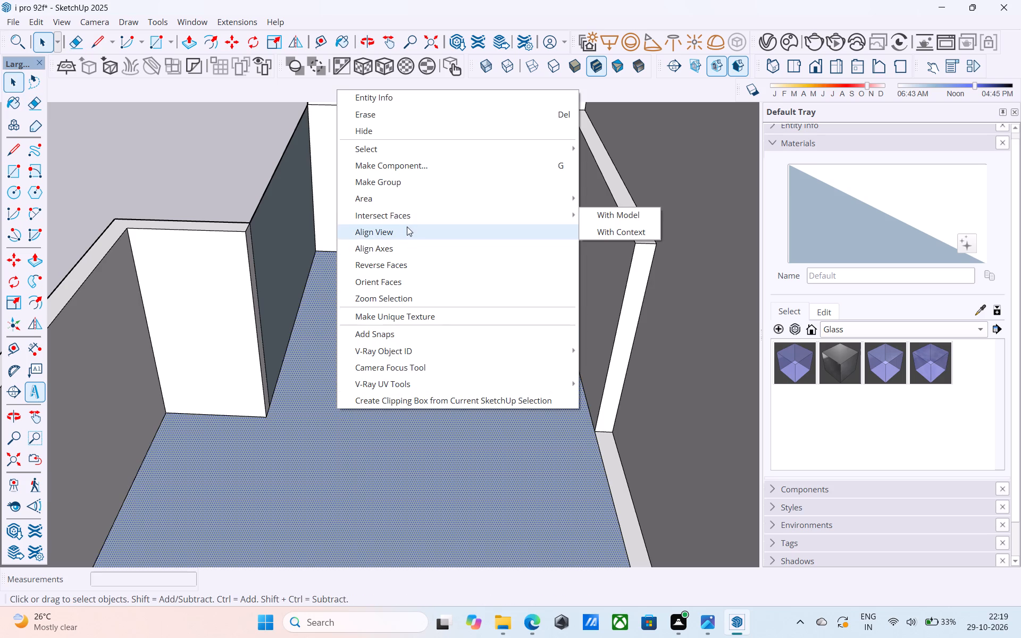
click(396, 262)
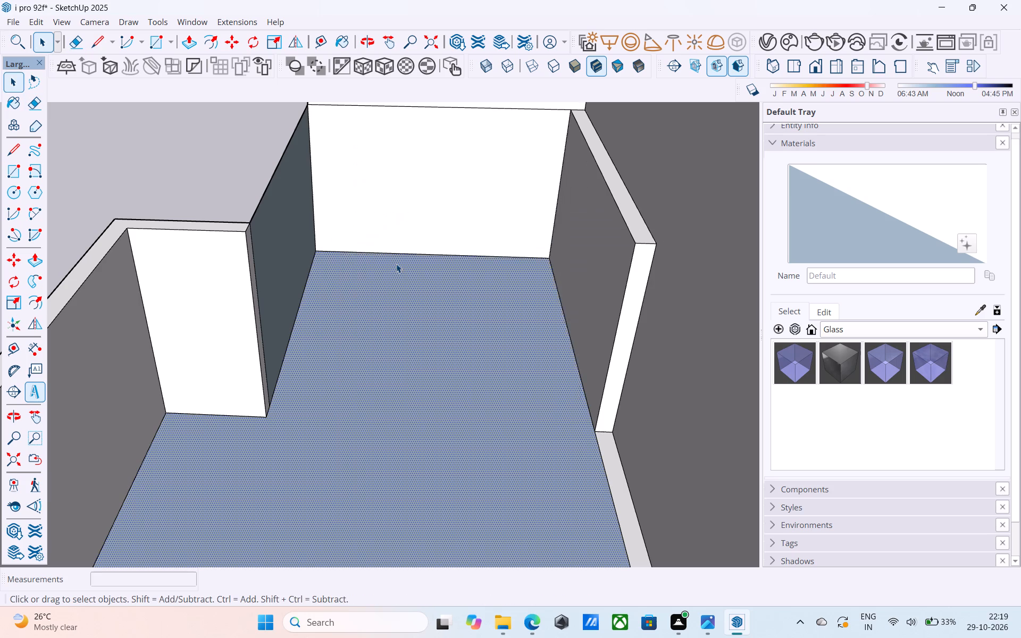
Draw a 3" line along the horizontal edge across the balcony's end wall, starting at the low side face's top corner.
scroll(396, 264, down, 9)
middle_drag(405, 347, 659, 337)
middle_drag(628, 342, 480, 342)
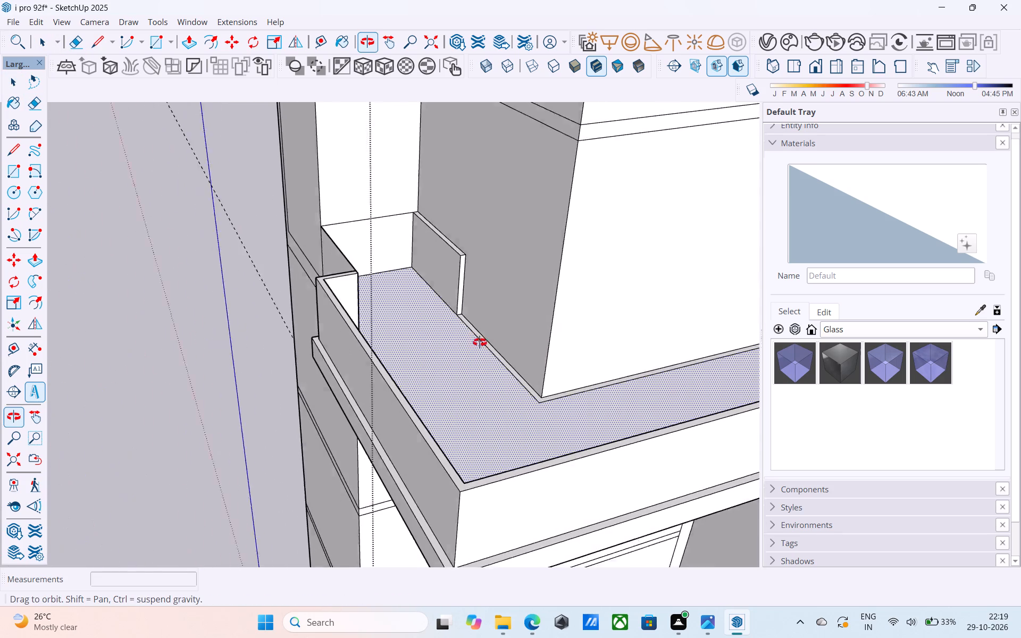
middle_drag(480, 342, 394, 336)
scroll(375, 292, up, 4)
scroll(375, 292, down, 3)
middle_drag(375, 292, 290, 295)
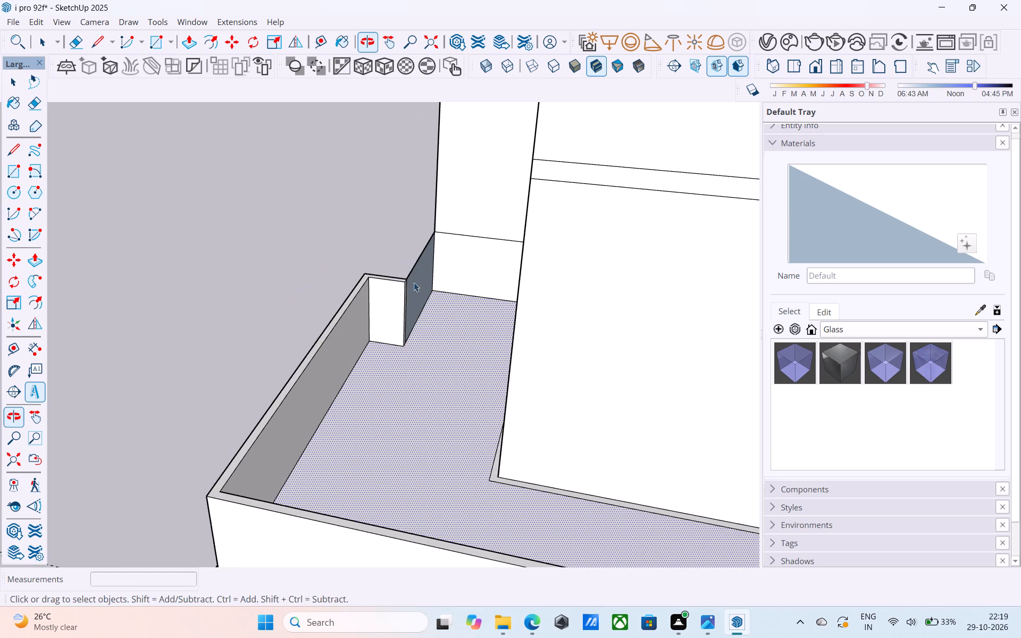
scroll(423, 272, up, 6)
middle_drag(438, 244, 504, 263)
key(l)
scroll(469, 211, up, 2)
middle_drag(448, 211, 516, 196)
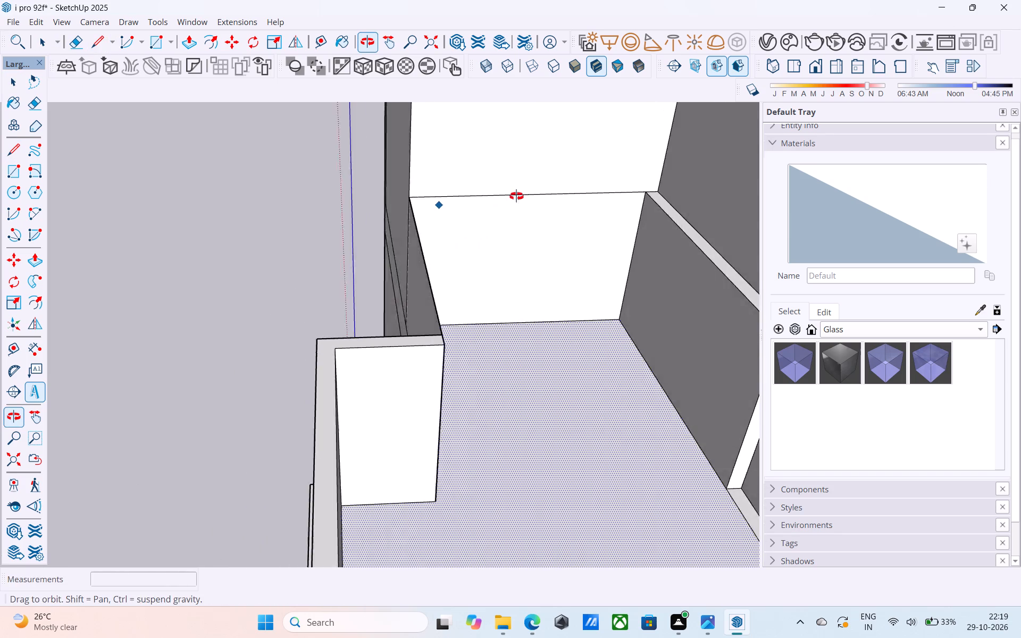
middle_drag(516, 196, 518, 196)
click(404, 200)
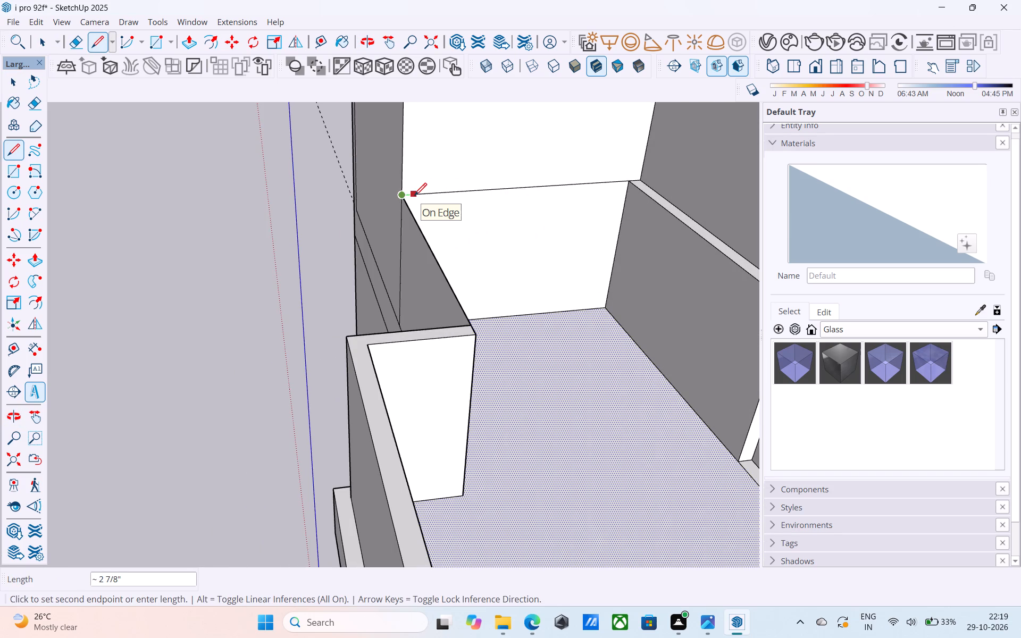
text(3")
key(Return)
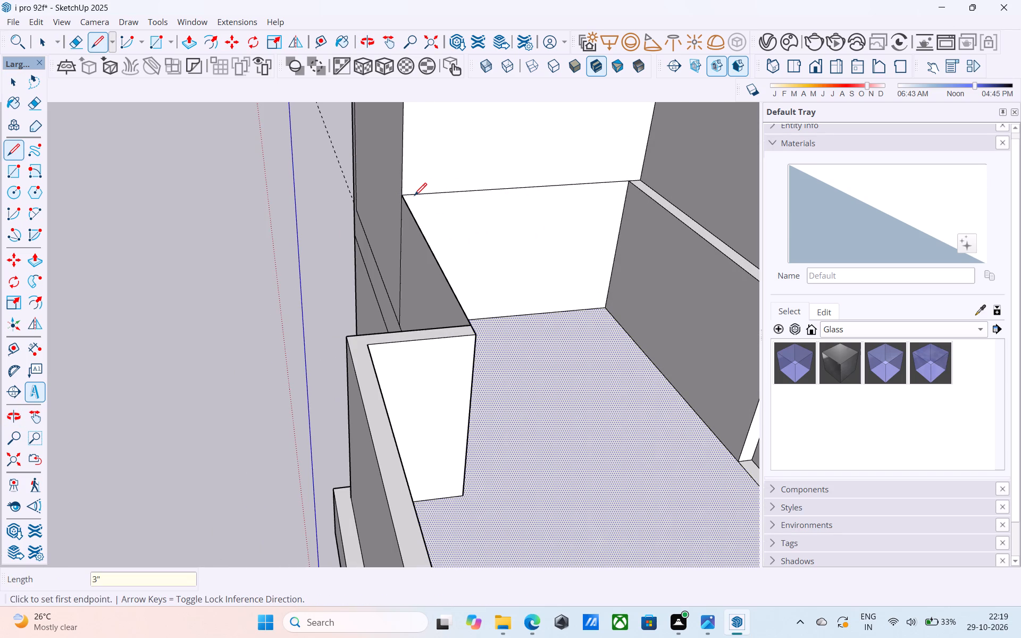
Draw a 3' vertical line on the end wall from the 3" mark down to the balcony floor.
click(417, 193)
scroll(417, 193, down, 5)
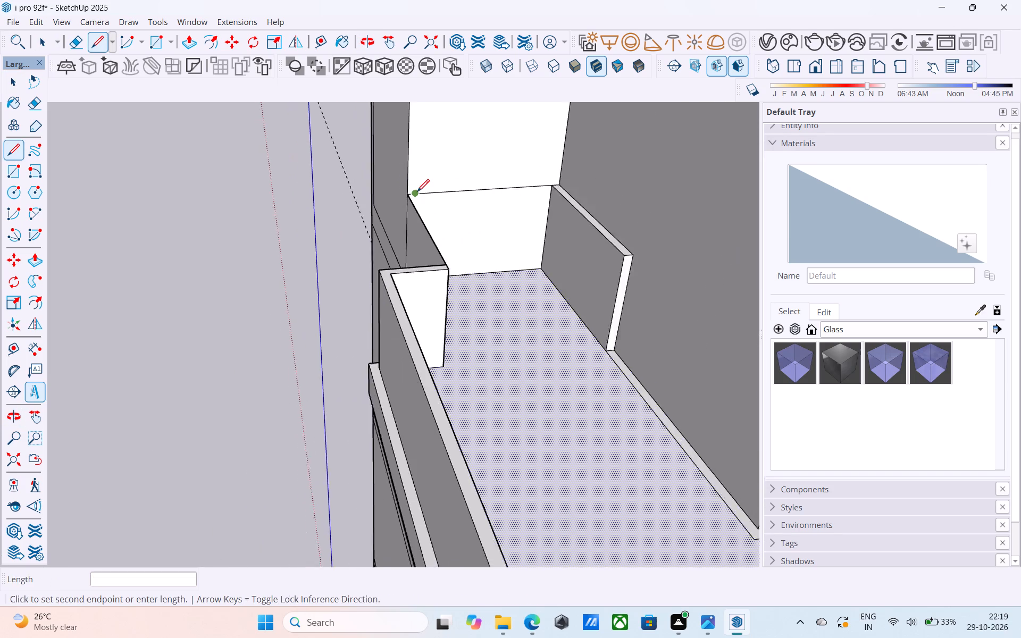
scroll(417, 193, down, 1)
middle_drag(417, 193, 349, 119)
middle_drag(452, 264, 428, 286)
scroll(428, 286, up, 4)
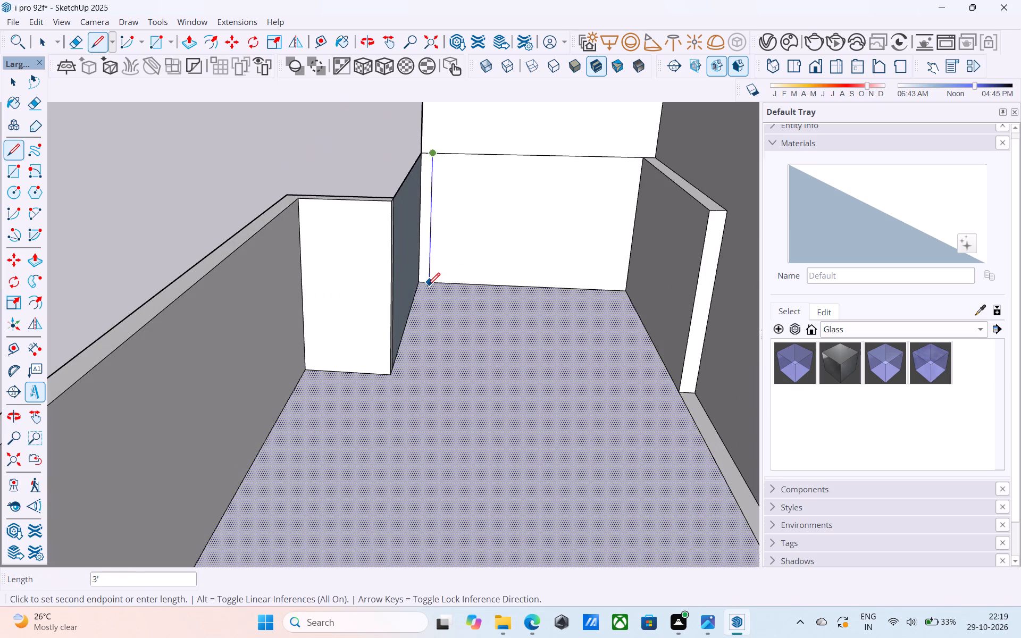
click(428, 287)
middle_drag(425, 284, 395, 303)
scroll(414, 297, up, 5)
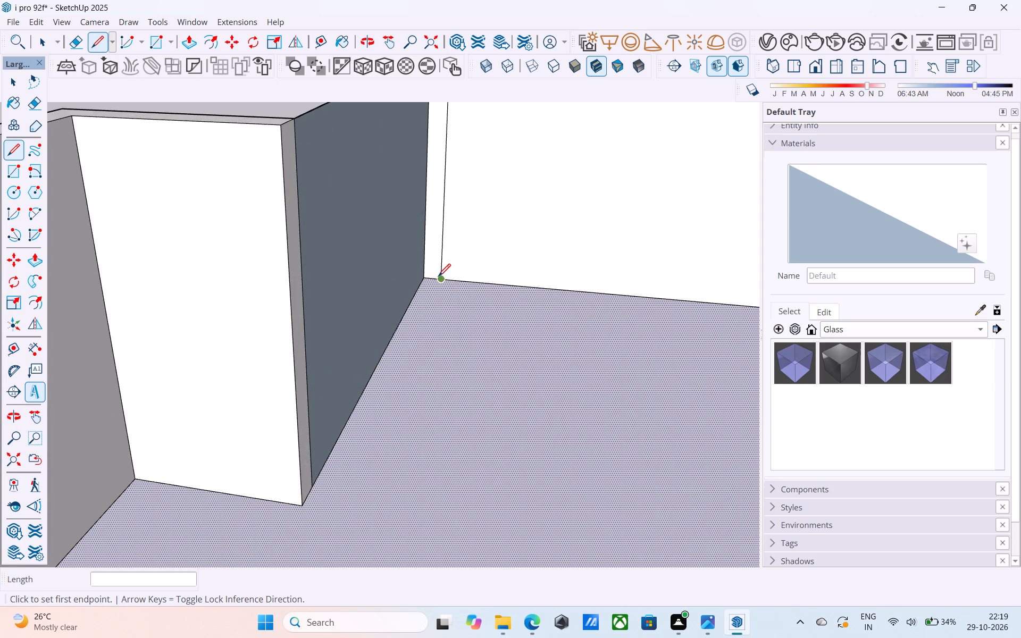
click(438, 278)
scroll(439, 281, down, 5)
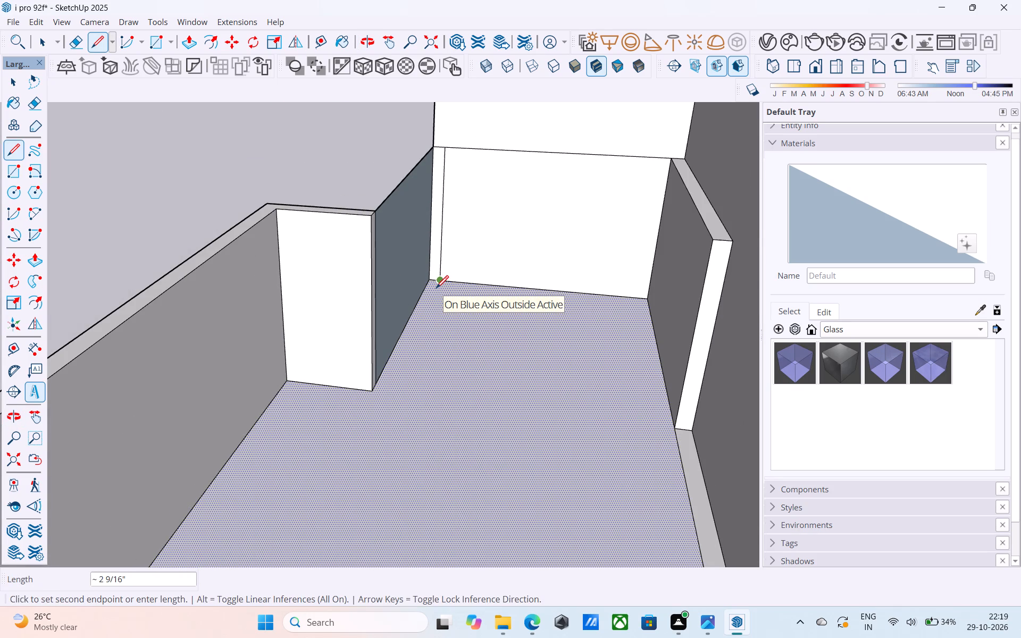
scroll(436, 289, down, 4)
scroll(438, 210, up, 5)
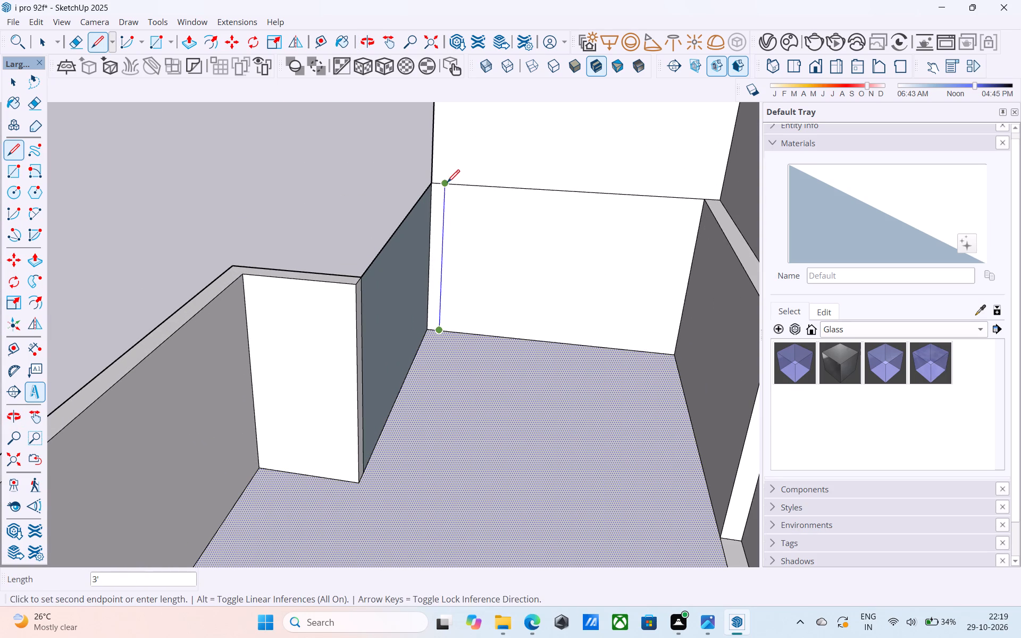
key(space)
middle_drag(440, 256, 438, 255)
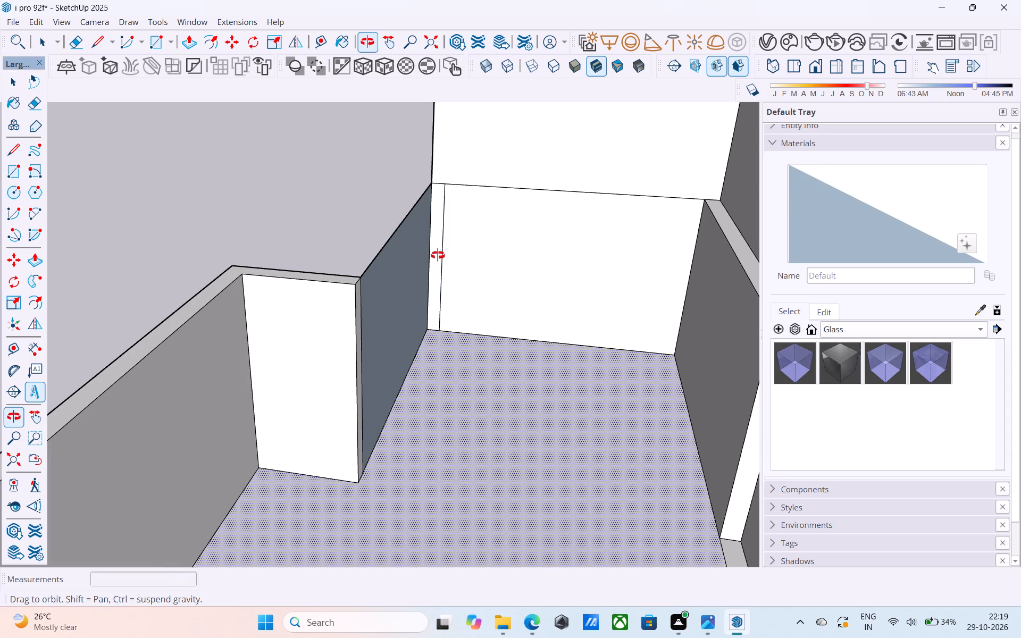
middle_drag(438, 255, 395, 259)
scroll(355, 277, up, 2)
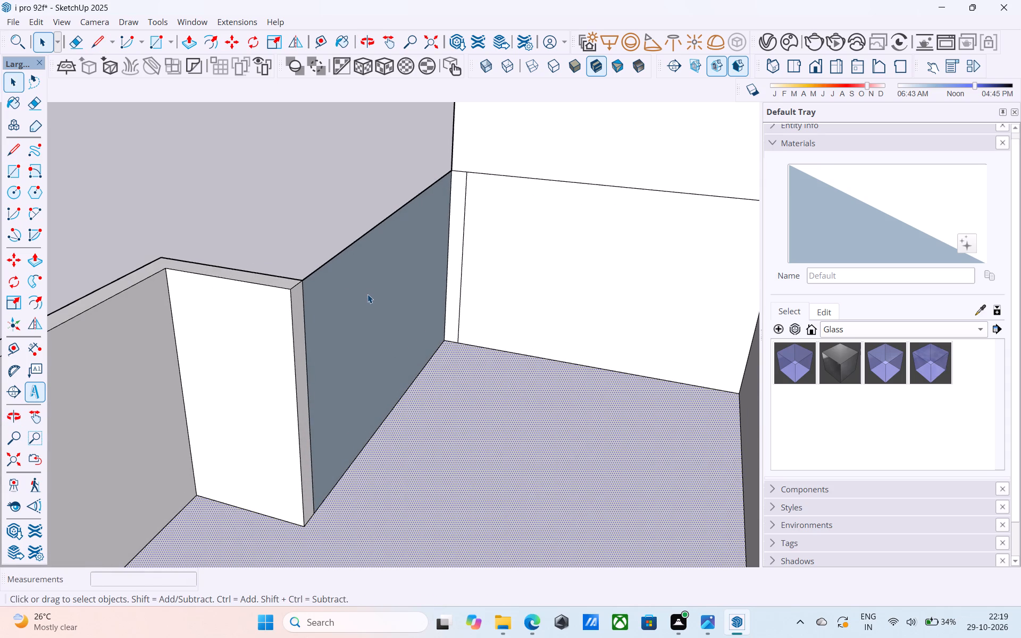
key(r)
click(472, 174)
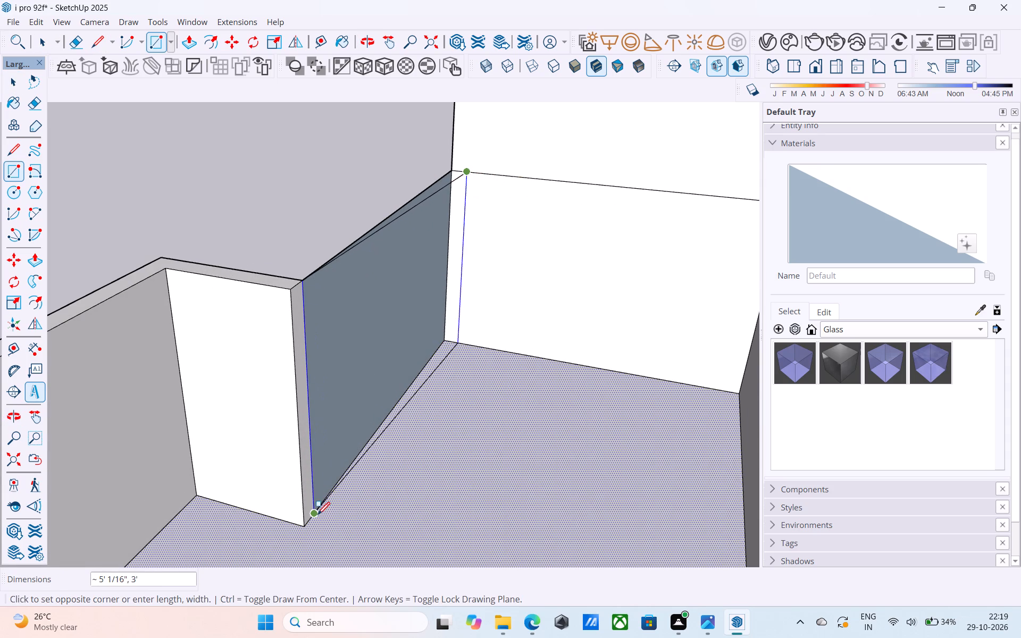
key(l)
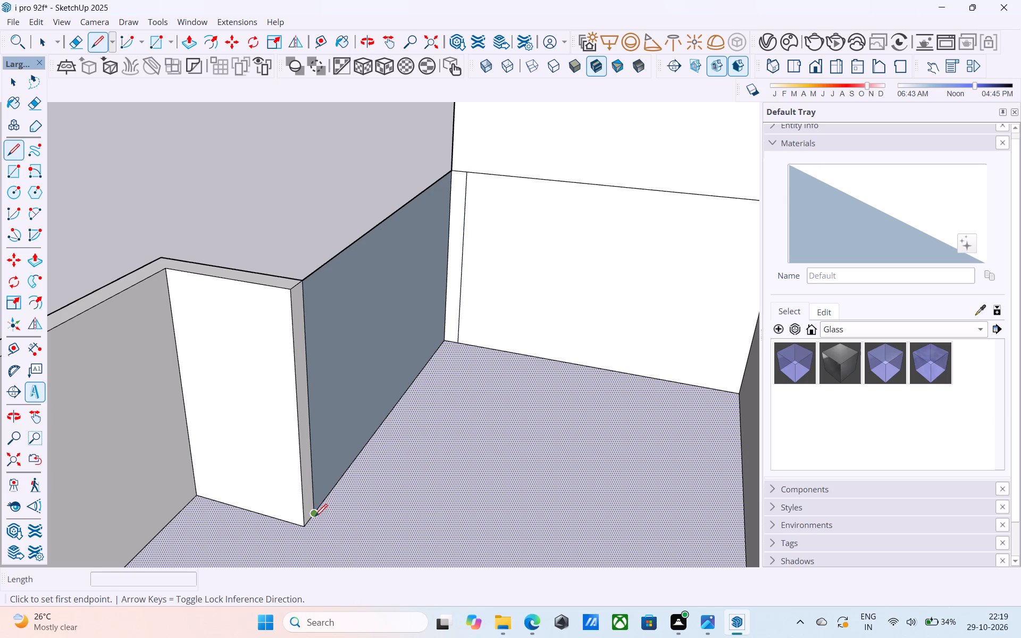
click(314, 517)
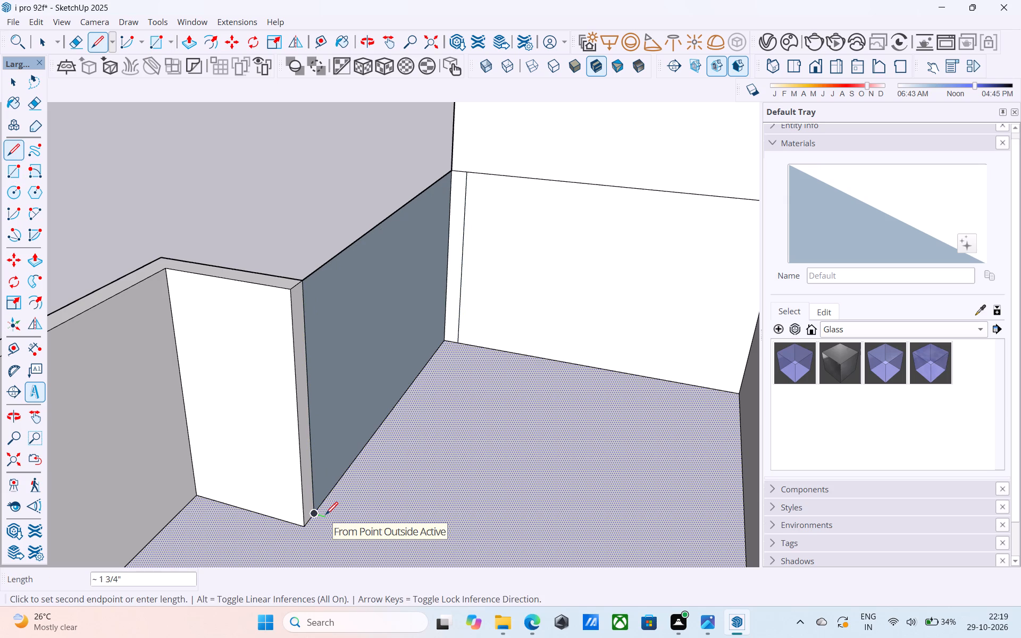
Draw a 3" floor line from the parapet return's bottom corner, and a vertical 5' 3" by 3' rectangle from its end to the wall mark.
key(l)
click(304, 526)
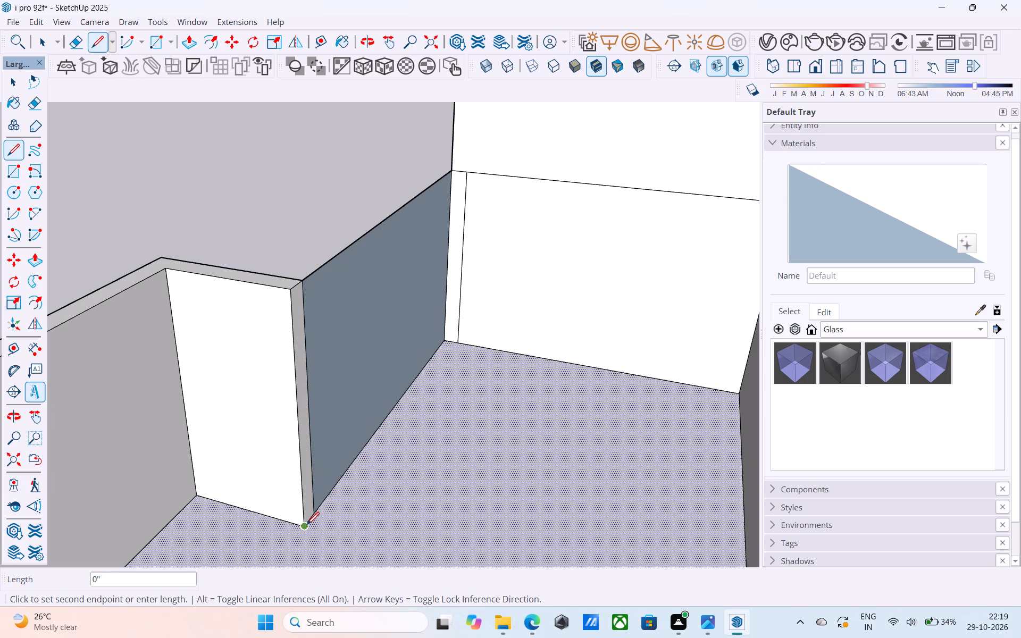
click(325, 532)
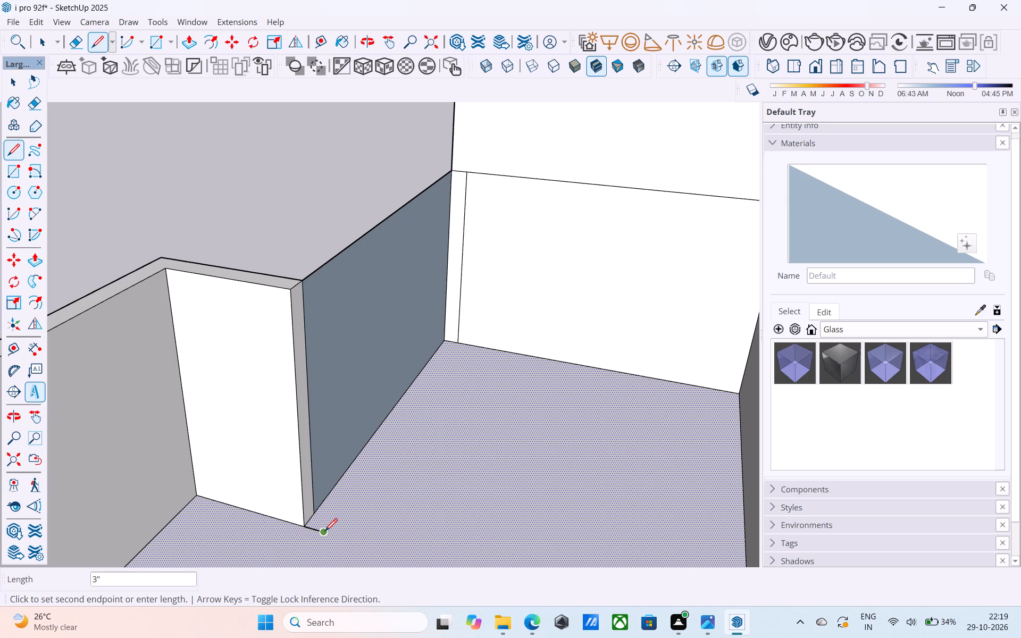
key(r)
click(325, 532)
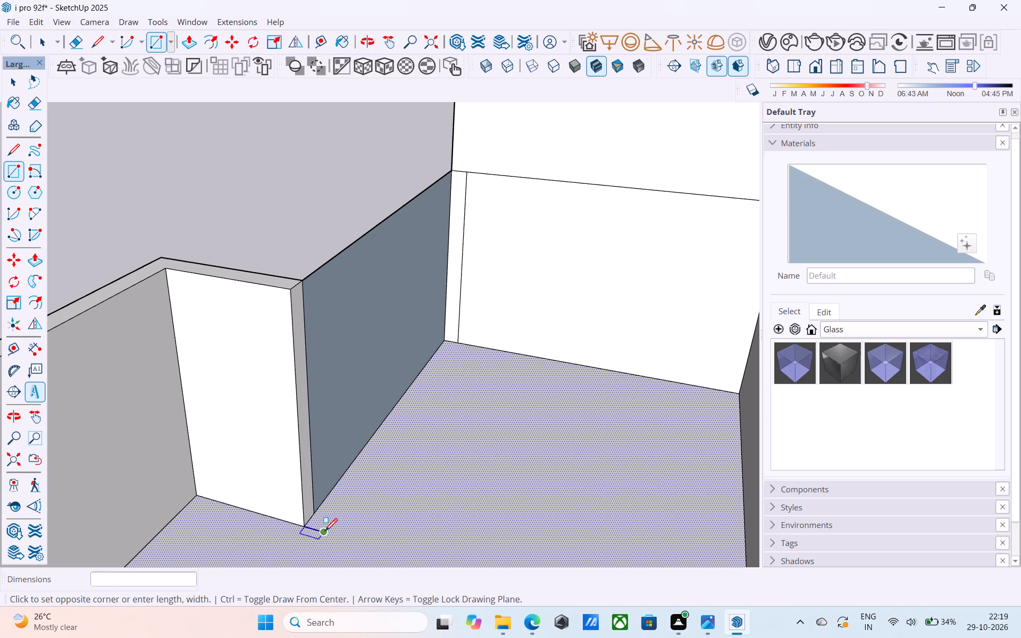
click(467, 177)
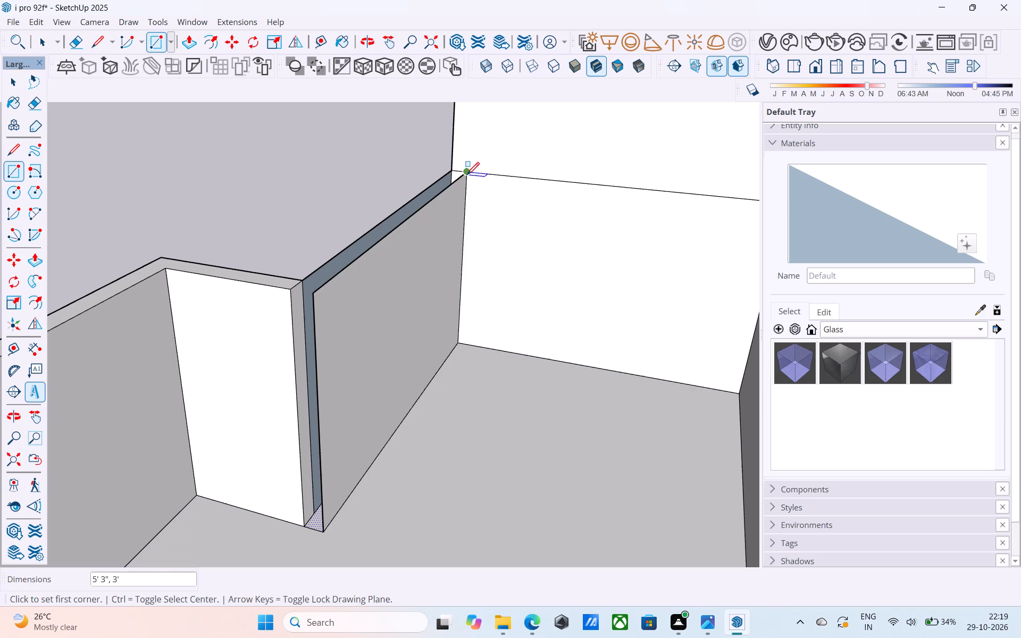
Draw a 3" line joining the new inner face's top corner to the parapet return's top corner, closing the parapet's top gap.
scroll(473, 180, down, 4)
middle_drag(477, 189, 537, 222)
middle_drag(520, 291, 530, 299)
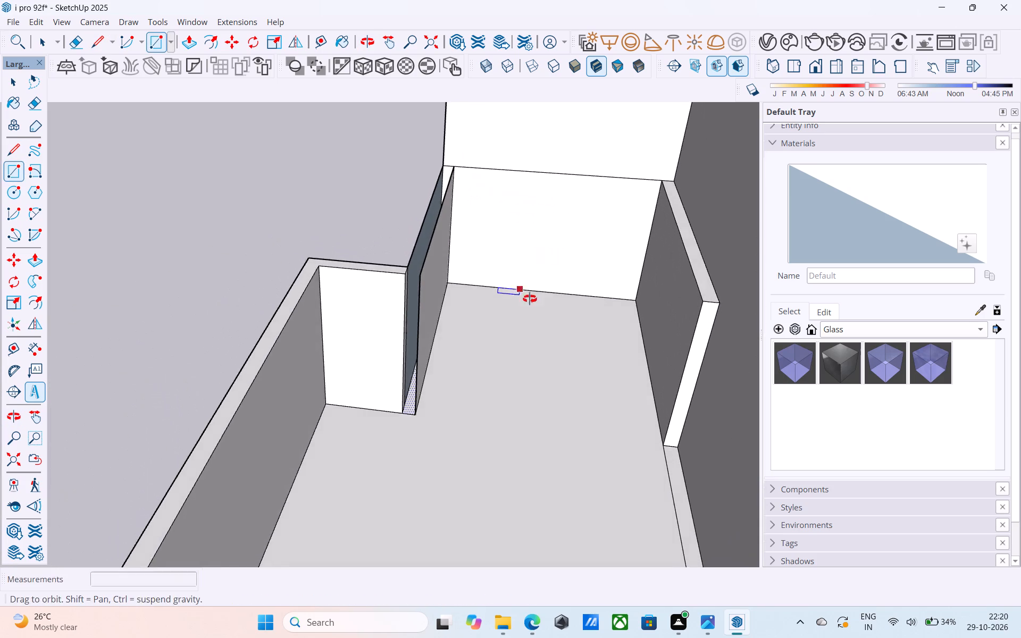
middle_drag(530, 299, 573, 350)
middle_drag(516, 349, 507, 349)
scroll(506, 347, up, 5)
key(l)
middle_drag(443, 336, 341, 315)
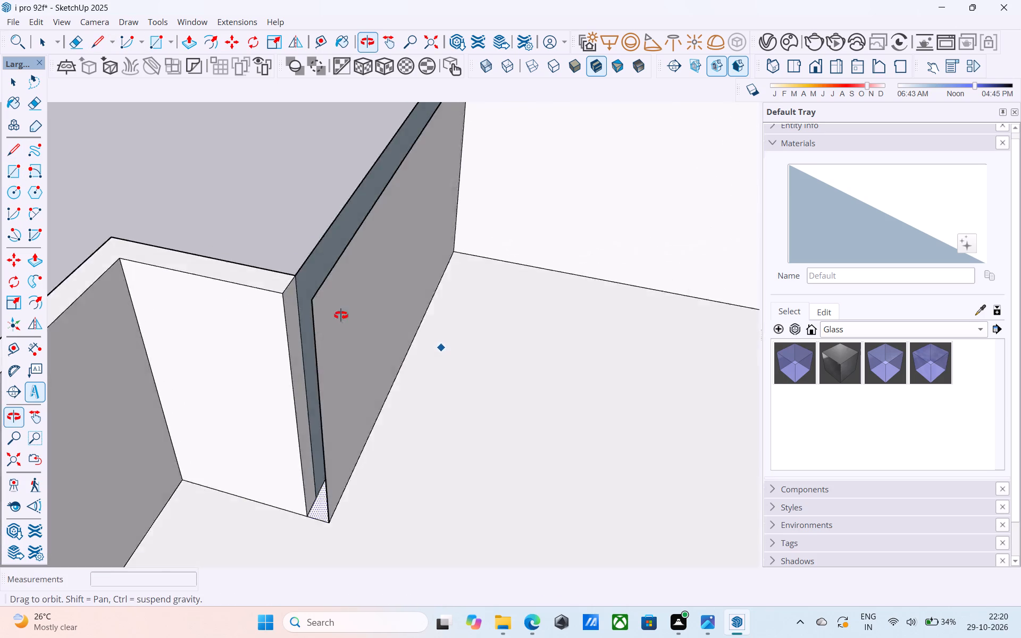
middle_drag(341, 315, 316, 301)
scroll(265, 268, up, 4)
click(266, 258)
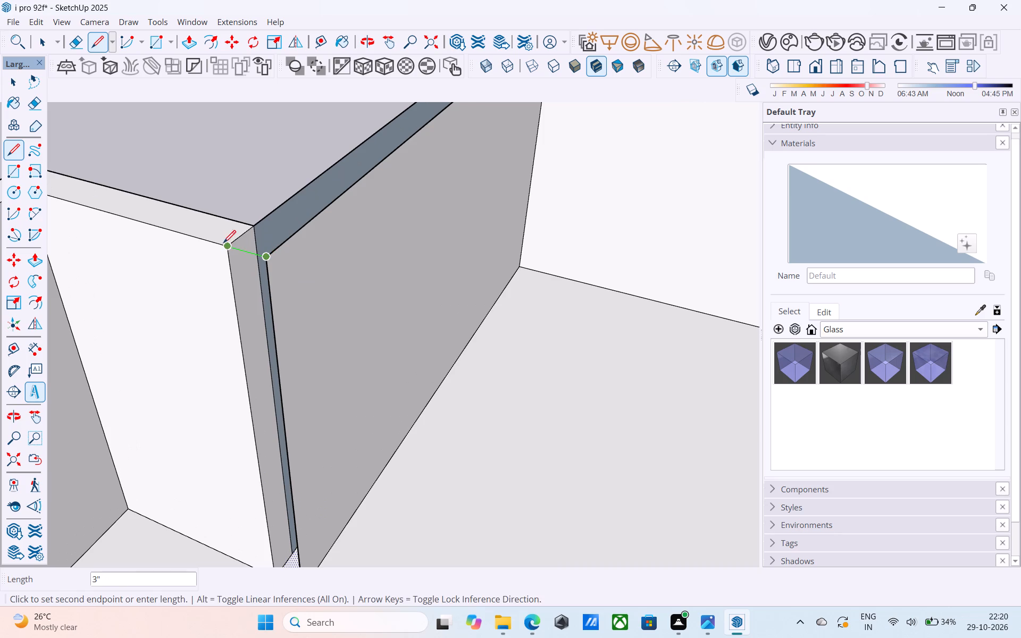
click(222, 242)
Examine the thickened parapet, the upper balcony and the short interior stub wall from several sides of the building.
scroll(272, 245, down, 4)
middle_drag(281, 249, 681, 346)
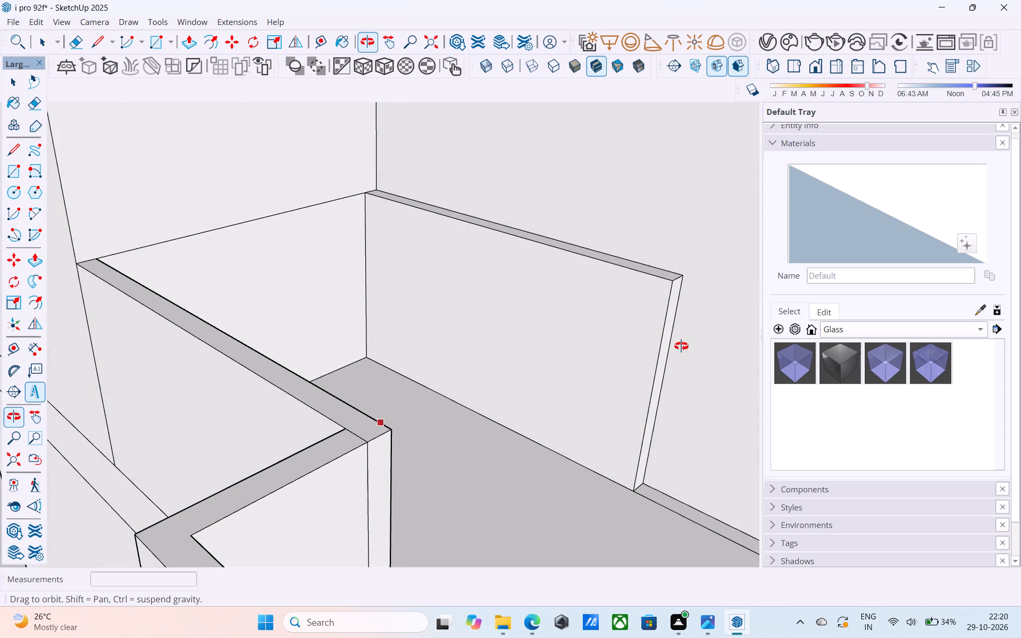
middle_drag(681, 346, 681, 345)
scroll(600, 321, down, 5)
middle_drag(580, 303, 508, 264)
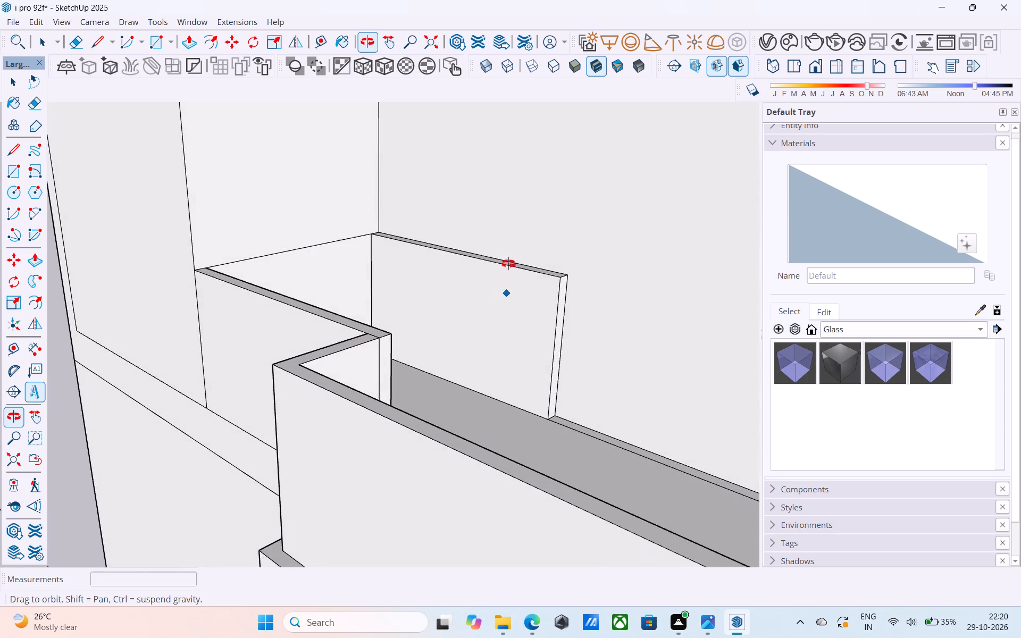
middle_drag(508, 264, 508, 263)
scroll(505, 233, down, 4)
shift+middle_drag(489, 281, 526, 282)
scroll(469, 294, down, 12)
shift+middle_drag(407, 355, 467, 367)
scroll(462, 360, down, 5)
middle_drag(457, 359, 415, 354)
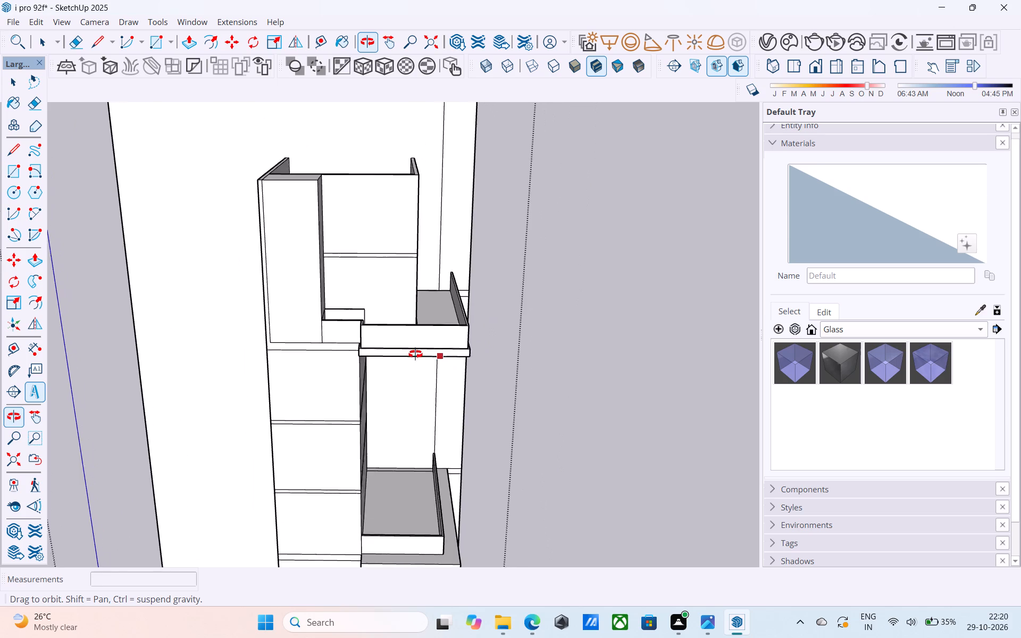
middle_drag(415, 354, 353, 374)
middle_drag(436, 354, 333, 334)
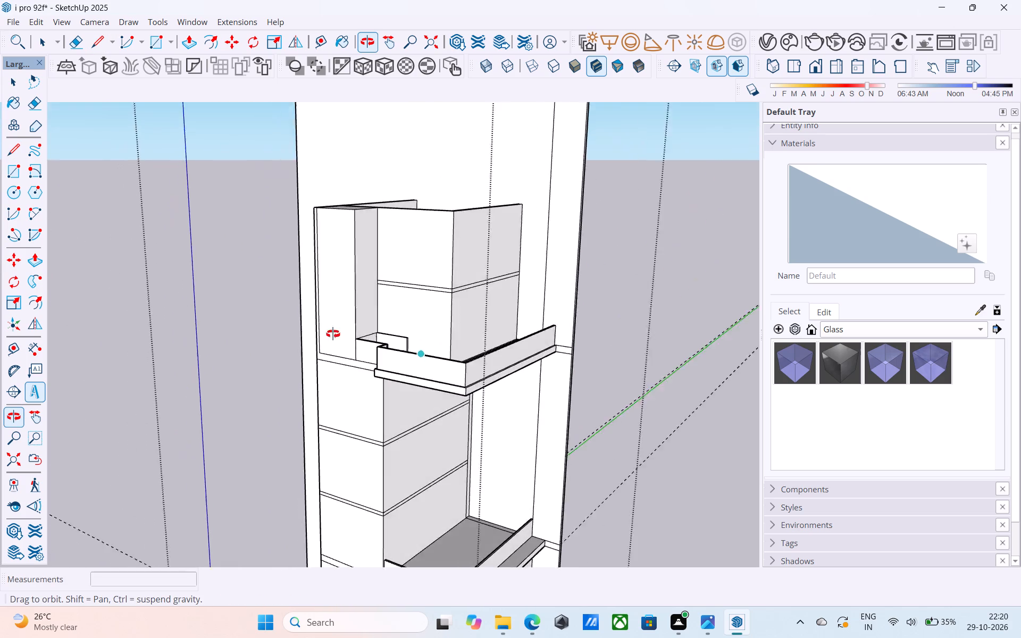
middle_drag(333, 334, 386, 393)
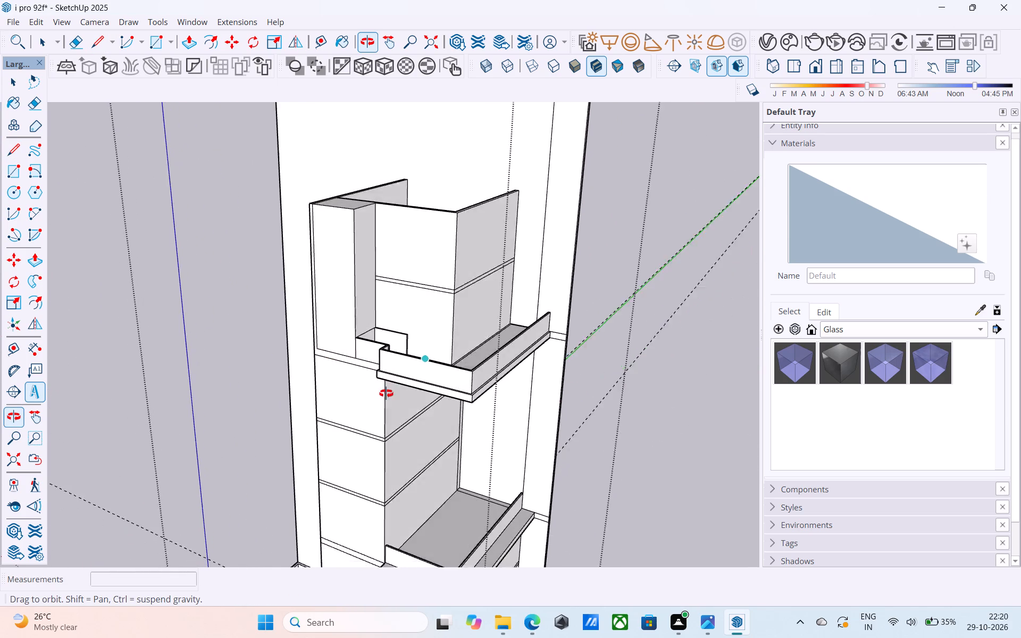
middle_drag(386, 393, 391, 404)
scroll(391, 404, down, 4)
middle_drag(391, 404, 381, 421)
scroll(389, 409, up, 8)
key(space)
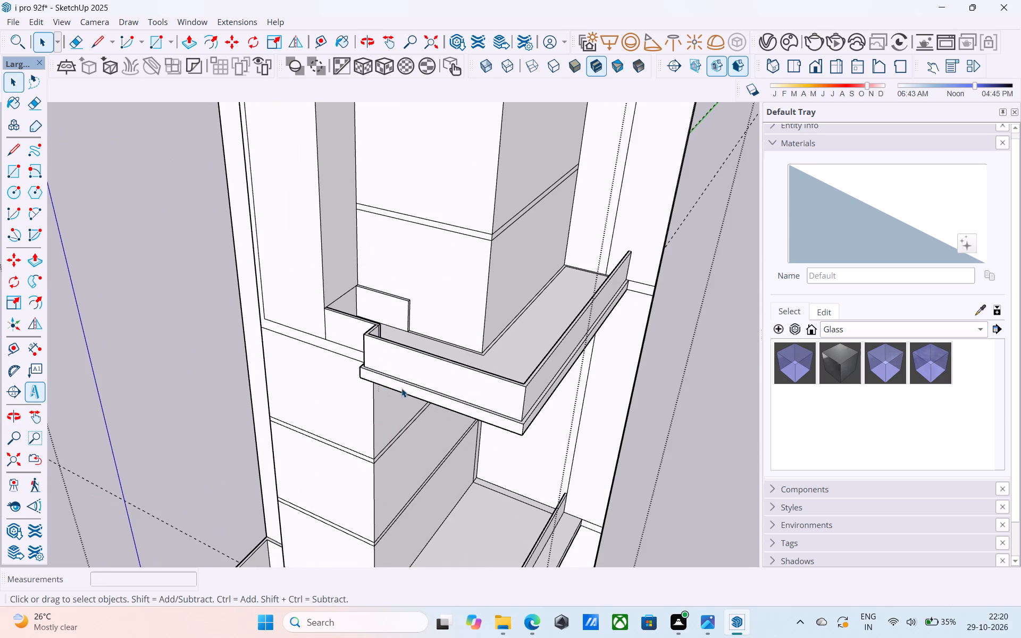
scroll(416, 312, up, 18)
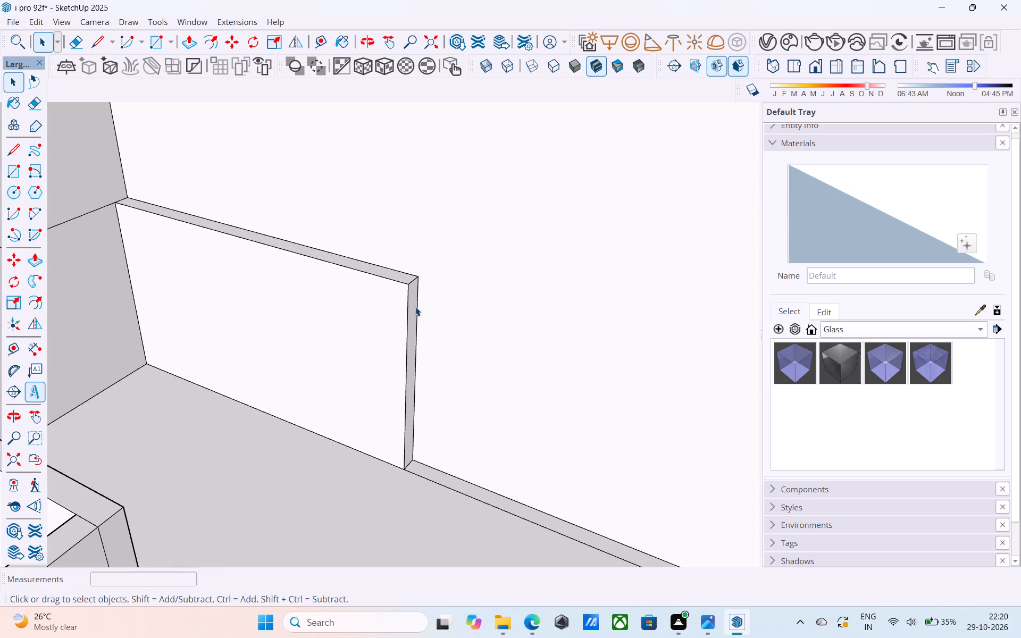
Push the narrow end face of the balcony's 3" parapet stub back into the end wall, and erase the edge left on the wall.
click(414, 306)
scroll(414, 306, down, 5)
key(p)
click(414, 306)
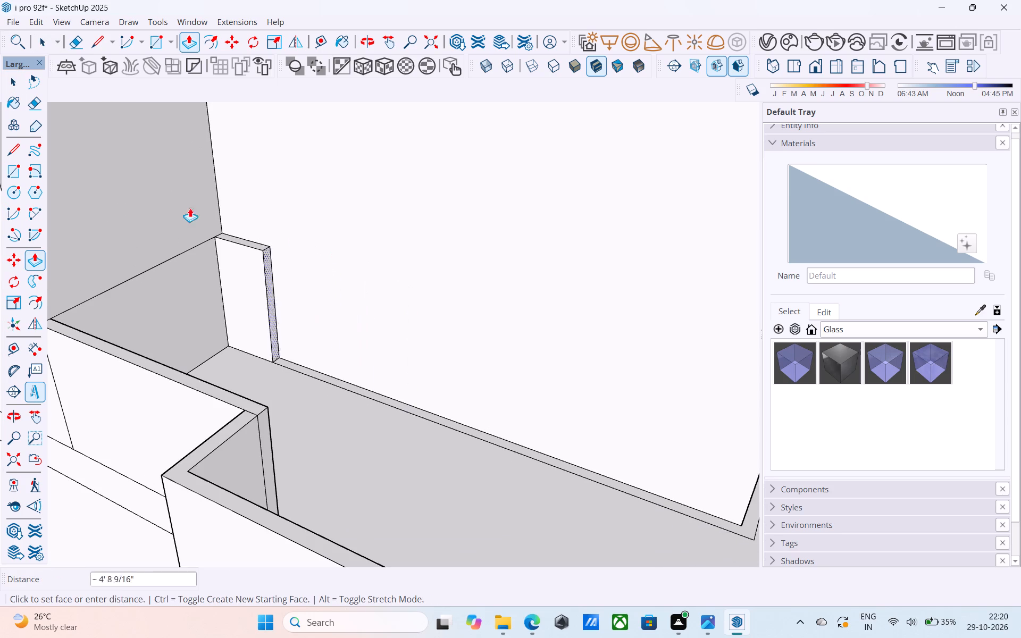
click(161, 193)
key(space)
scroll(219, 255, up, 6)
key(e)
drag(219, 262, 213, 265)
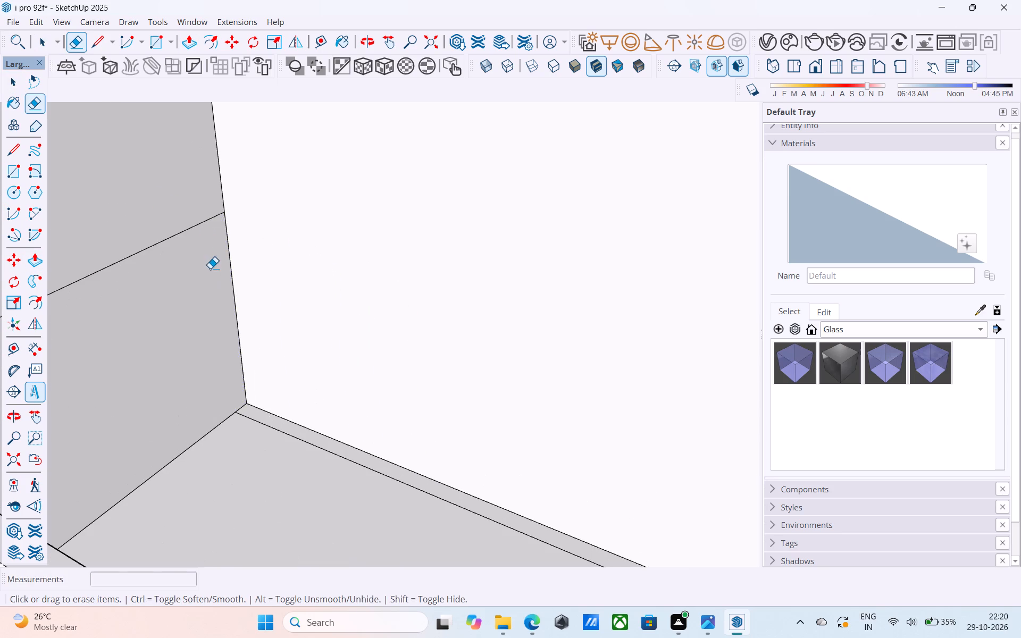
scroll(210, 268, down, 13)
key(space)
Pull the front 6" slab band above the upper balcony out 5', and further out to the edge of the balcony slab below.
scroll(215, 275, down, 3)
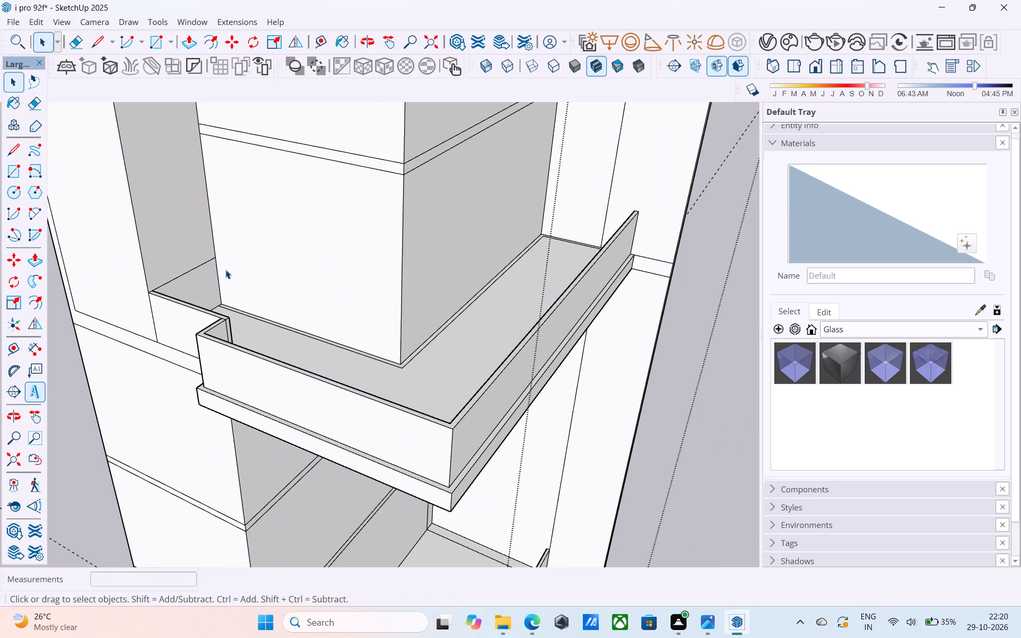
scroll(227, 275, down, 10)
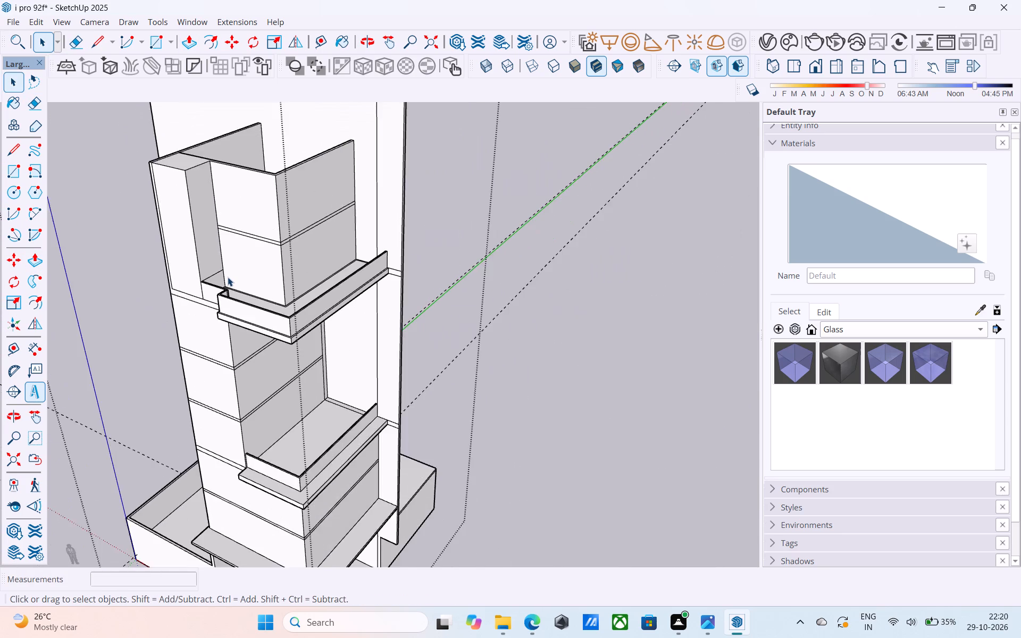
scroll(228, 277, down, 9)
middle_drag(364, 268, 302, 253)
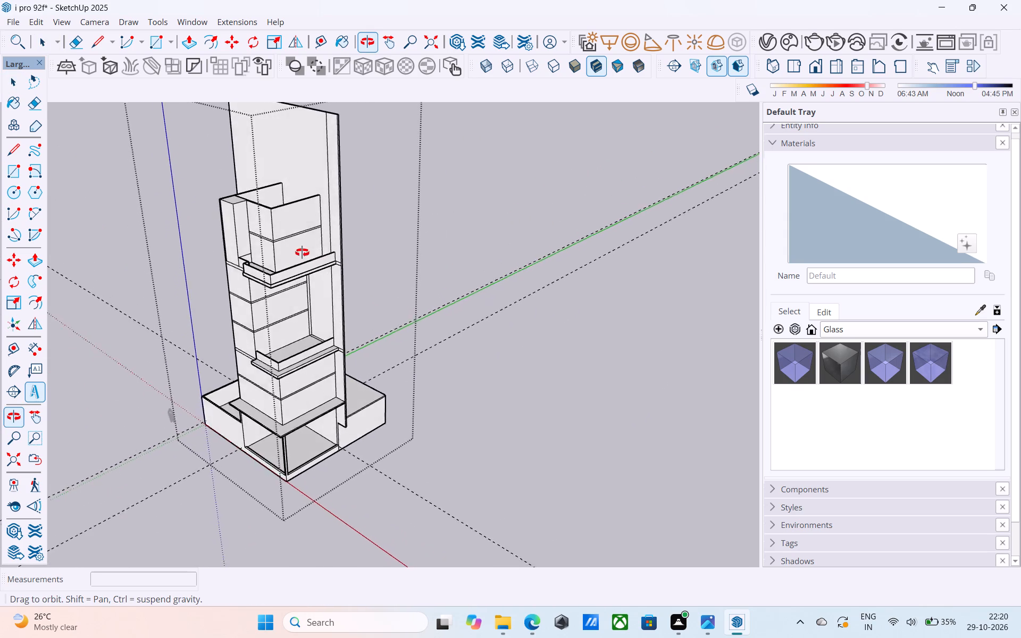
middle_drag(302, 253, 406, 276)
scroll(219, 239, up, 5)
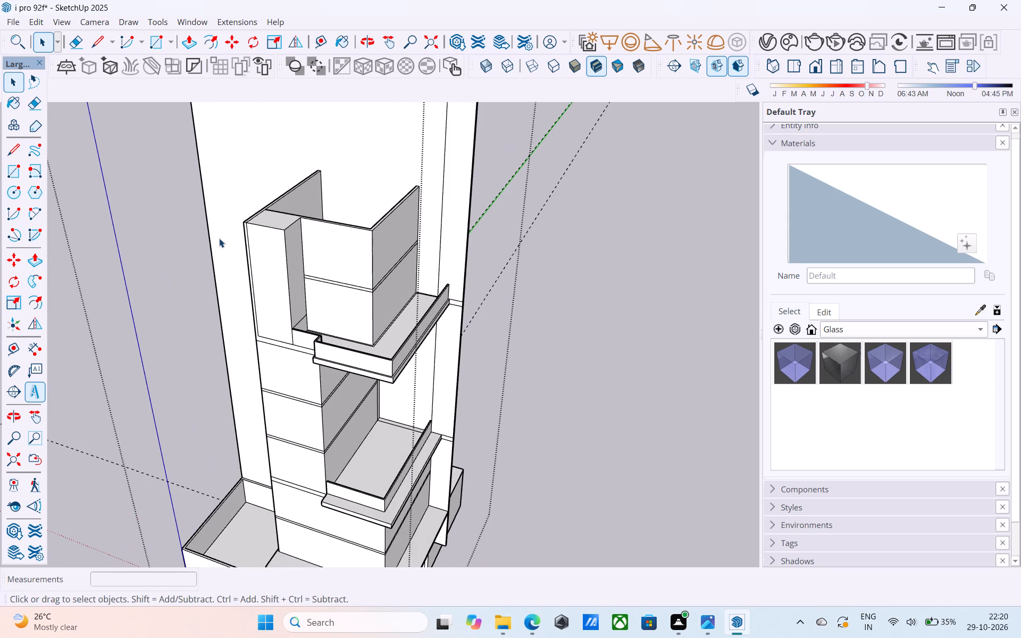
scroll(280, 251, up, 4)
scroll(404, 326, up, 8)
click(422, 296)
key(p)
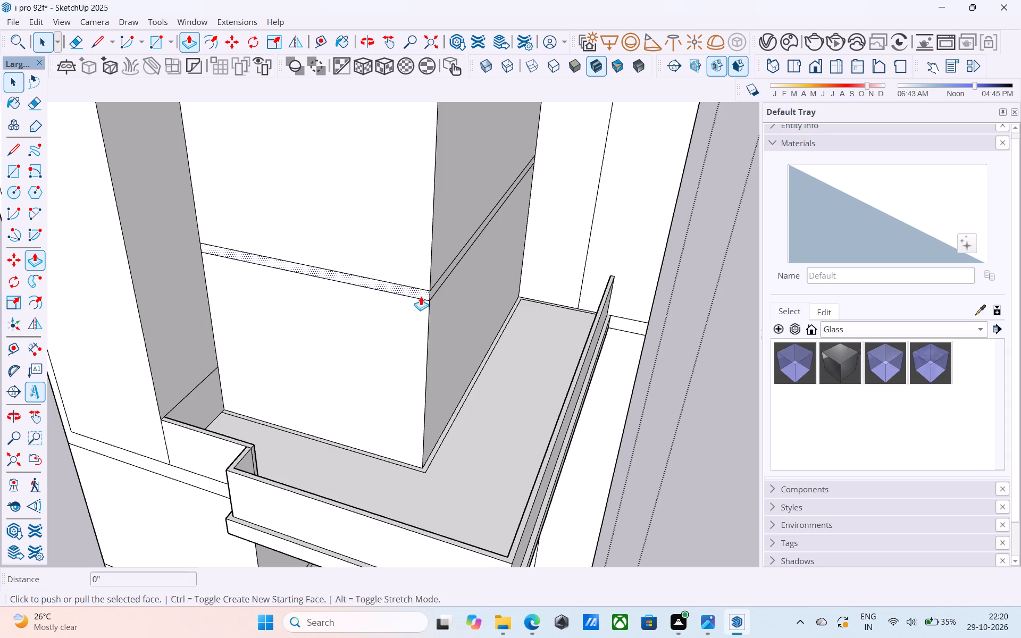
click(421, 296)
scroll(410, 308, down, 5)
click(386, 468)
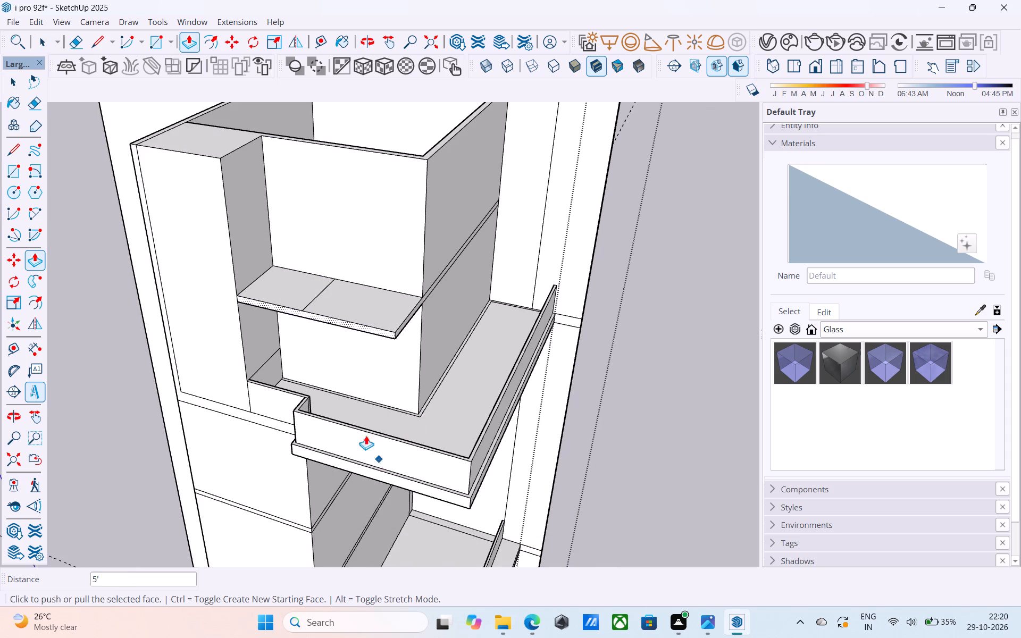
click(366, 335)
click(362, 469)
Pull the side slab band above the upper balcony out 4' 3", and another 2' 3" to line up with the balcony slab edge below.
middle_drag(364, 460, 300, 441)
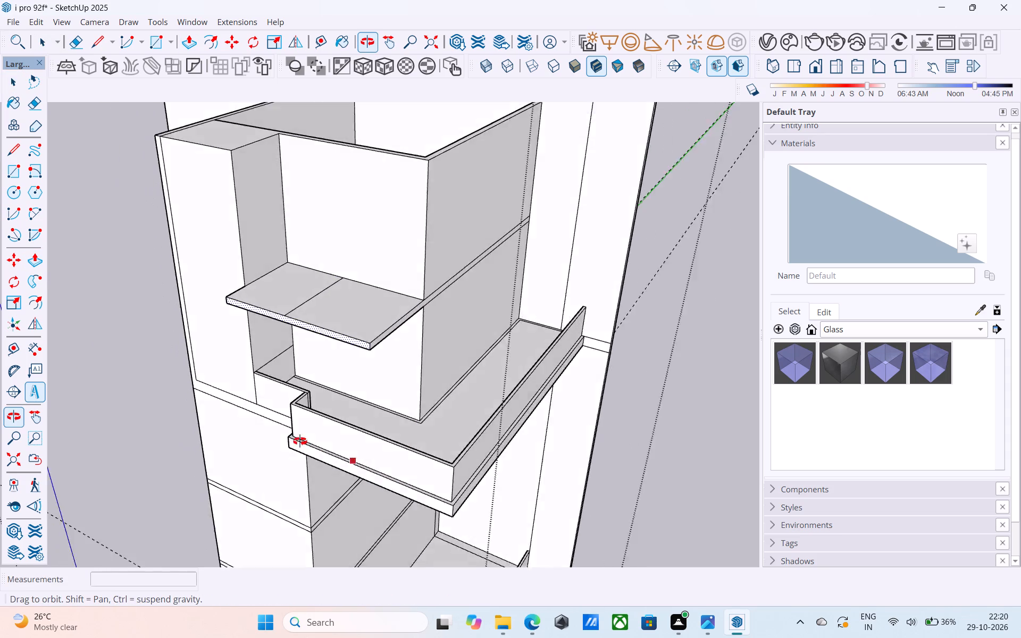
middle_drag(300, 441, 113, 348)
key(space)
scroll(462, 313, up, 3)
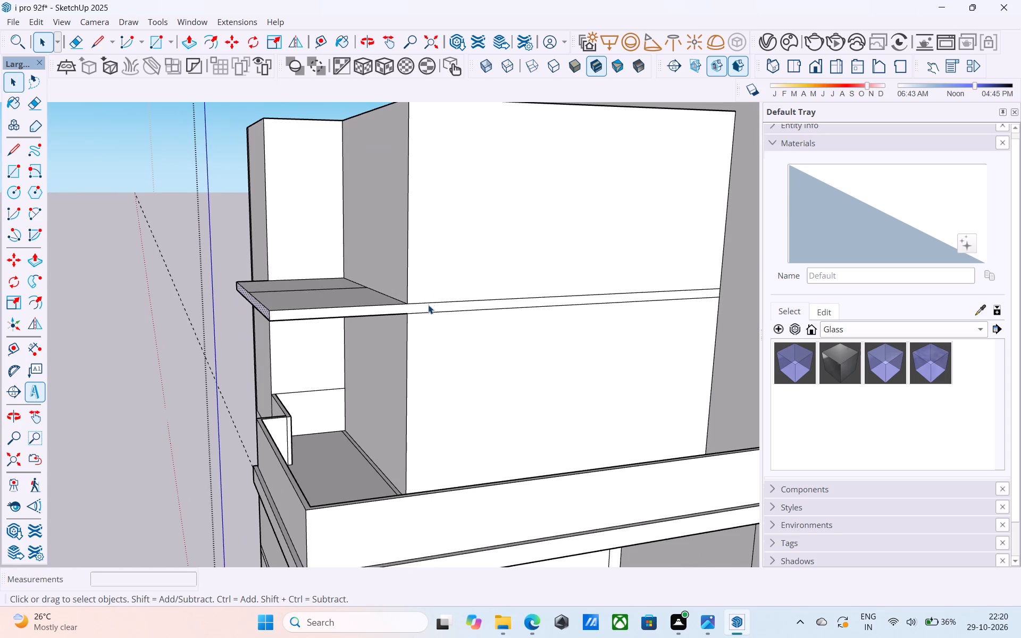
click(426, 306)
key(p)
click(426, 306)
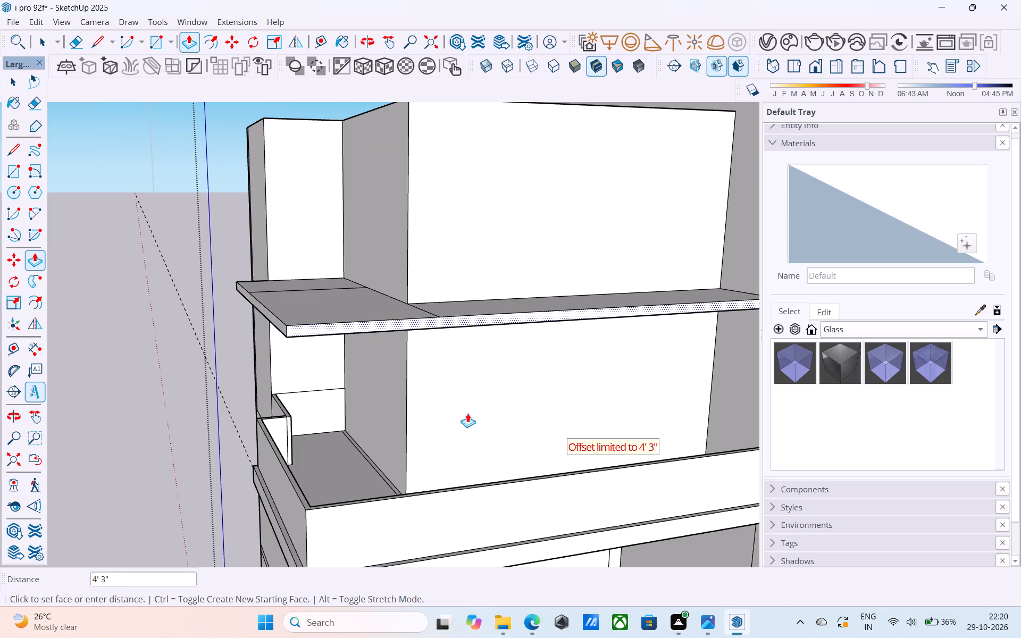
click(467, 414)
click(429, 326)
scroll(457, 553, down, 5)
scroll(460, 543, up, 1)
scroll(466, 484, down, 6)
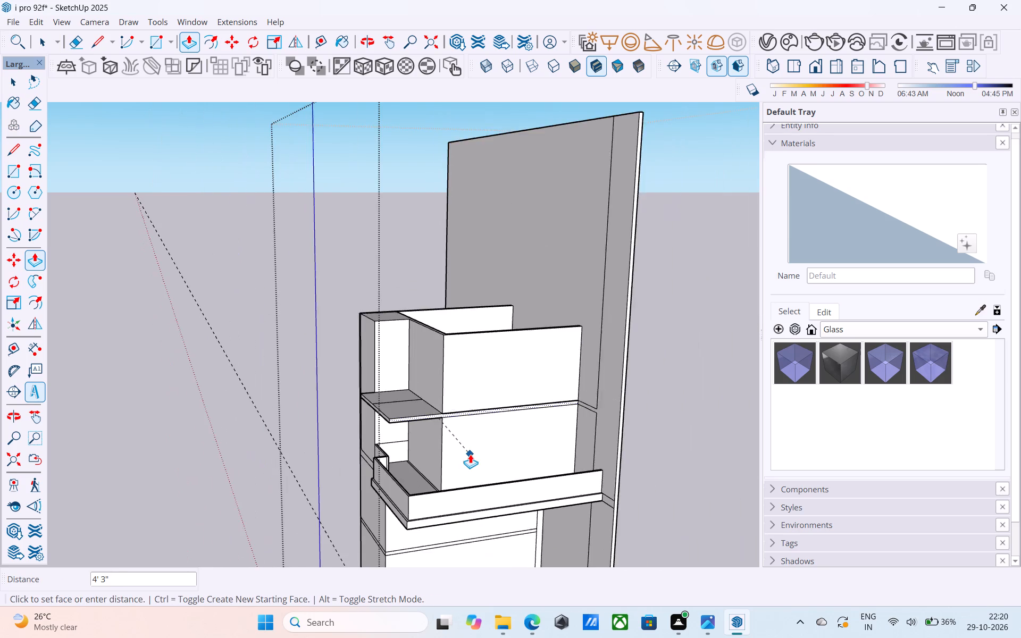
scroll(470, 454, down, 4)
scroll(479, 500, up, 11)
click(457, 485)
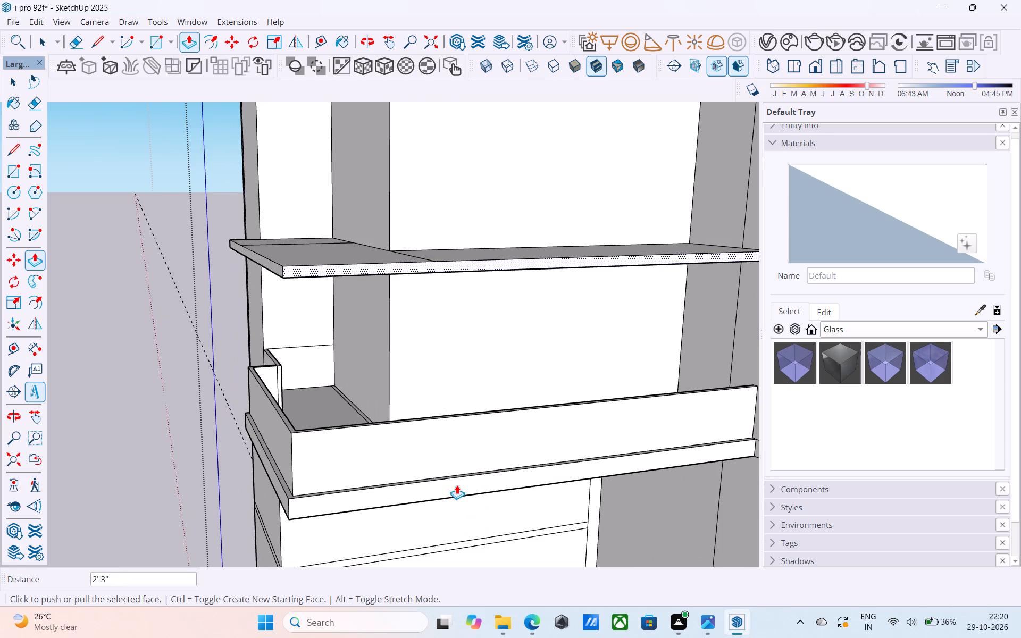
Erase the two seam lines across the top of the new projecting slab.
middle_drag(457, 485, 620, 507)
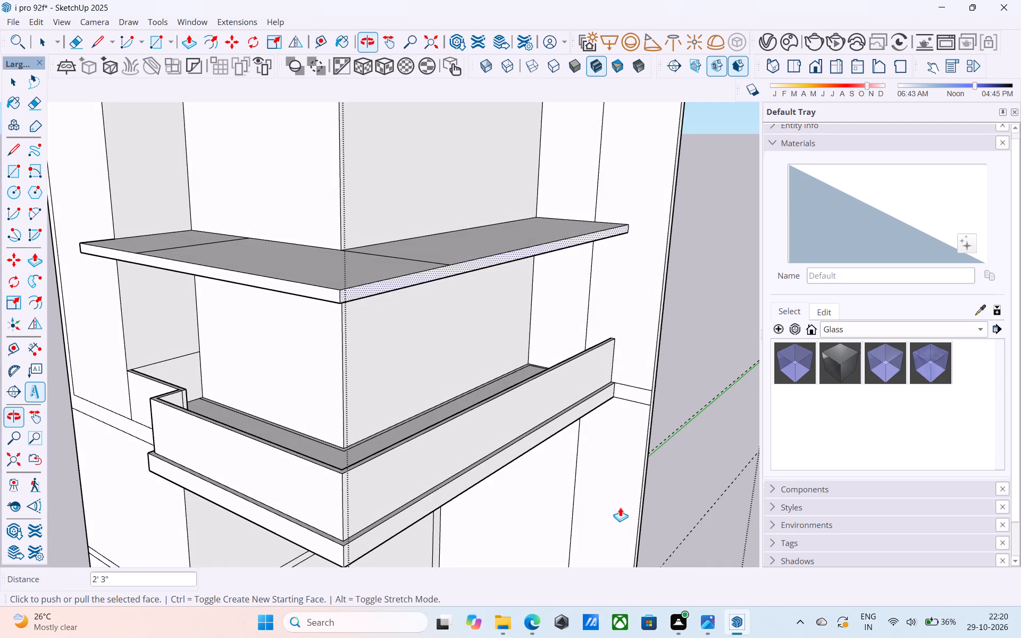
scroll(619, 503, down, 9)
middle_drag(616, 496, 599, 476)
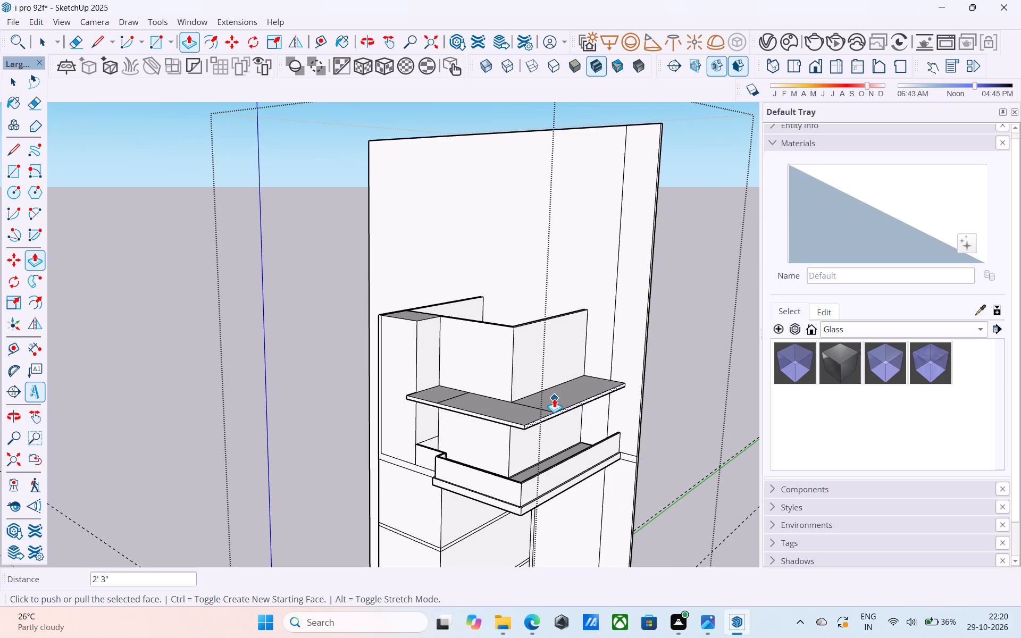
scroll(554, 398, up, 7)
key(e)
drag(535, 412, 521, 423)
drag(359, 408, 347, 401)
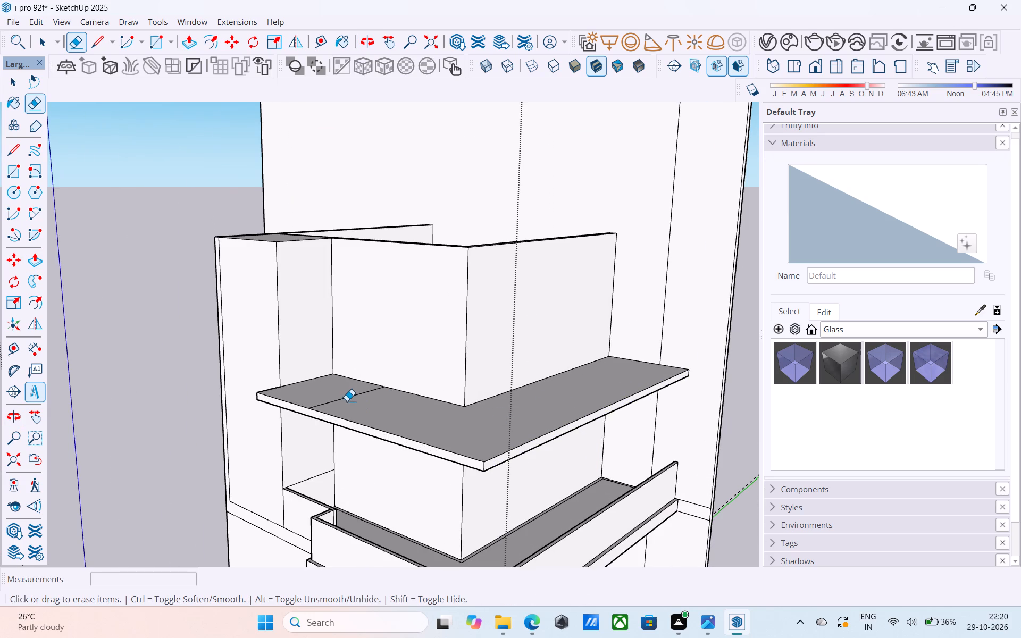
drag(347, 401, 346, 401)
drag(334, 398, 342, 402)
scroll(363, 407, up, 1)
scroll(363, 407, down, 1)
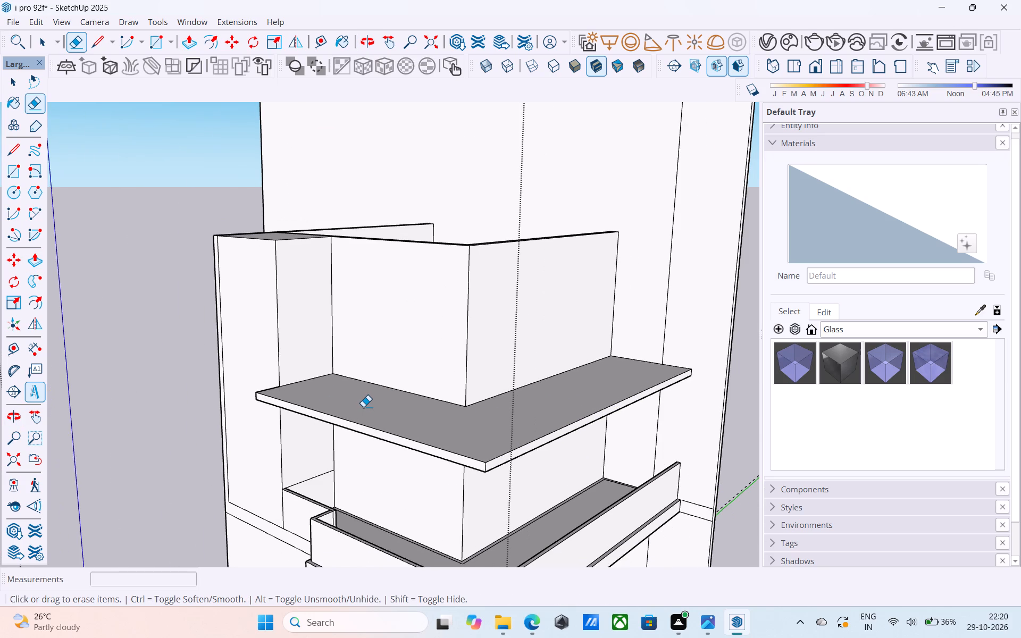
Examine the new projecting slab and the top storey's recessed wall above it from several sides of the building.
scroll(364, 406, down, 4)
middle_drag(366, 408, 395, 415)
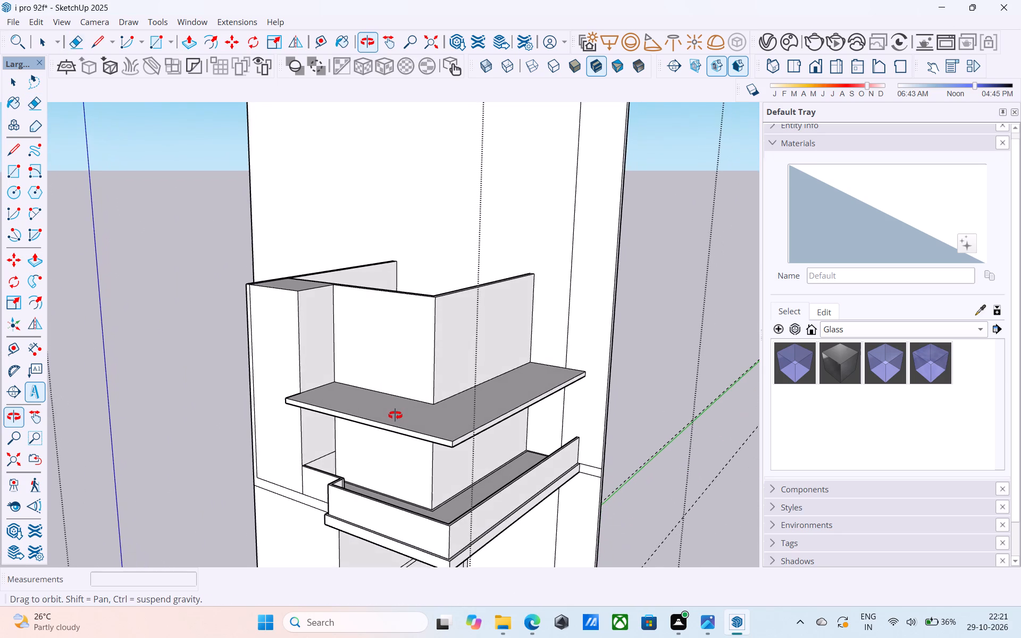
middle_drag(395, 415, 416, 442)
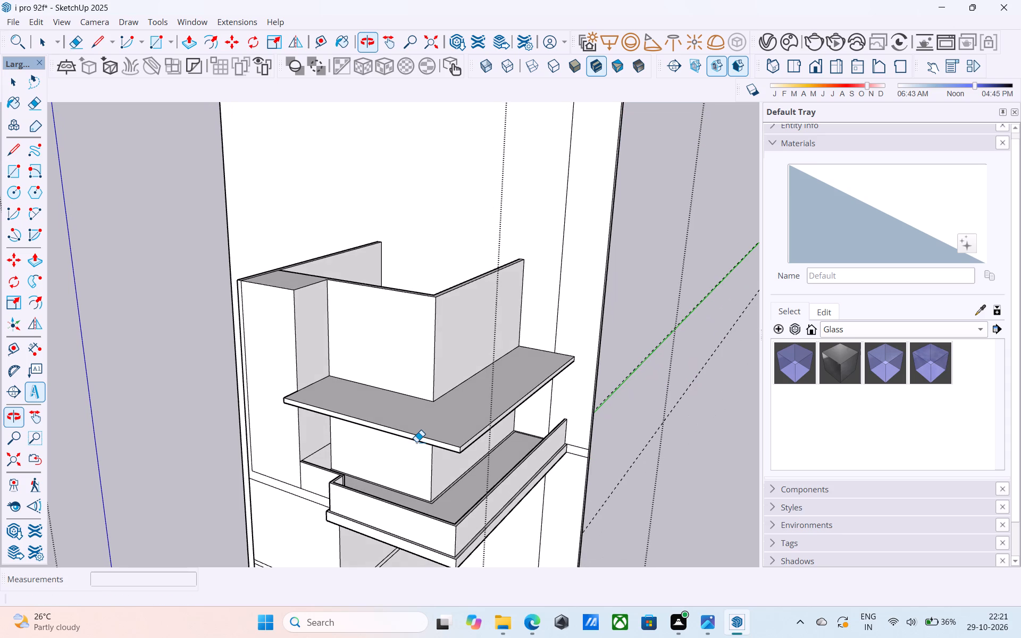
key(space)
scroll(416, 440, down, 1)
shift+middle_drag(416, 440, 461, 480)
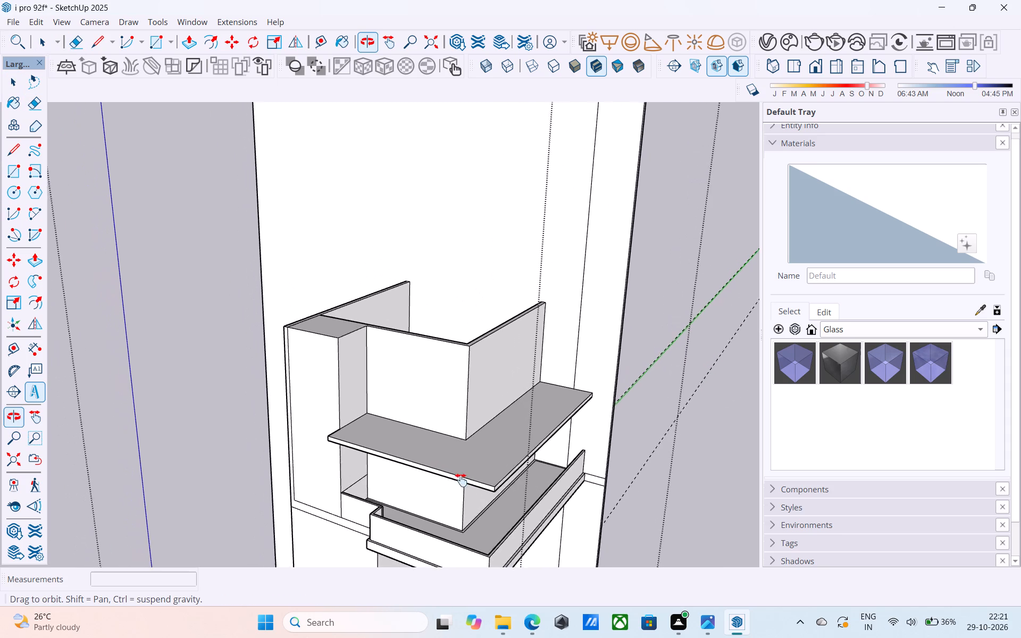
shift+middle_drag(461, 480, 316, 434)
scroll(598, 464, down, 4)
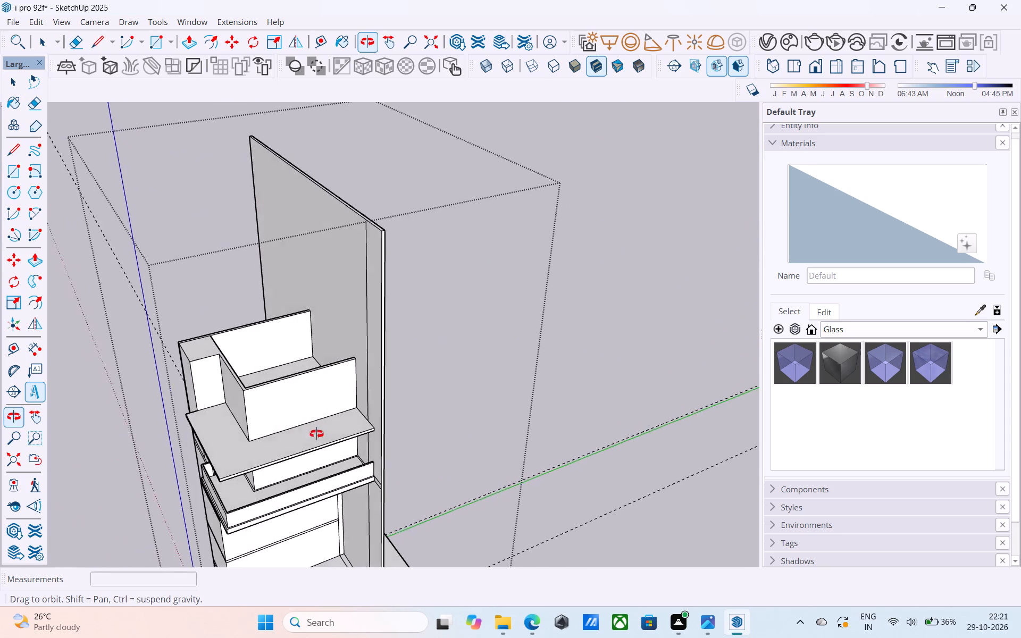
shift+middle_drag(316, 434, 588, 401)
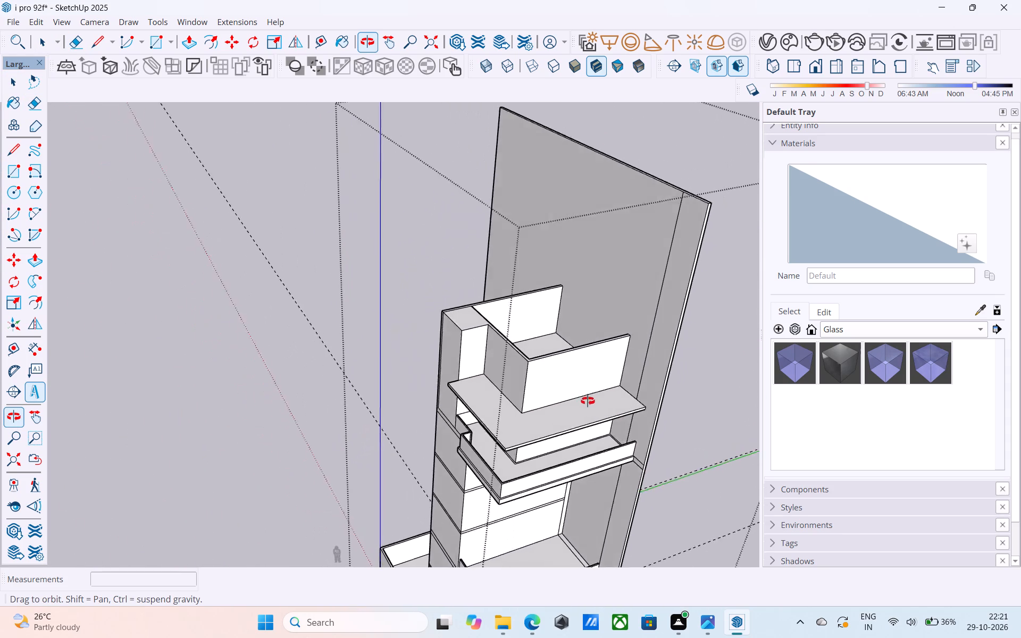
shift+middle_drag(588, 401, 554, 401)
scroll(463, 393, up, 4)
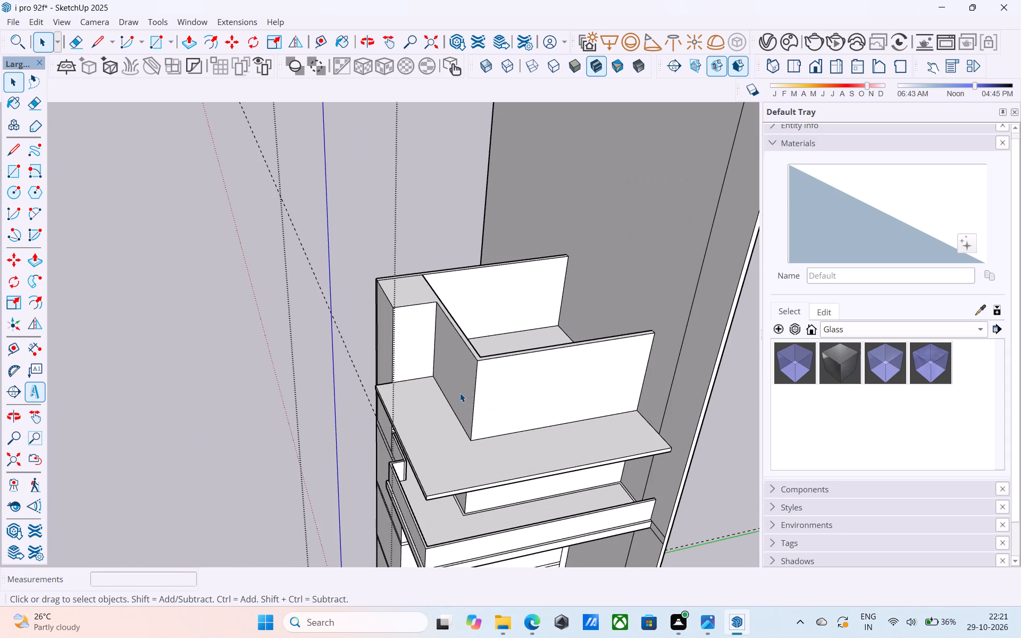
middle_drag(460, 393, 512, 405)
scroll(511, 403, down, 6)
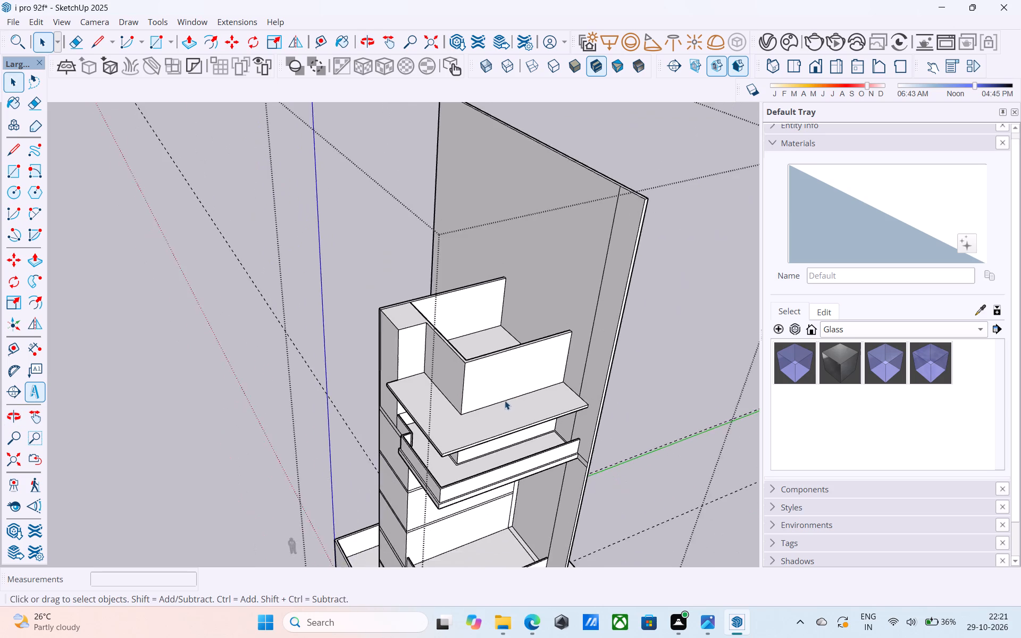
scroll(505, 400, down, 6)
middle_click(479, 423)
scroll(478, 386, up, 4)
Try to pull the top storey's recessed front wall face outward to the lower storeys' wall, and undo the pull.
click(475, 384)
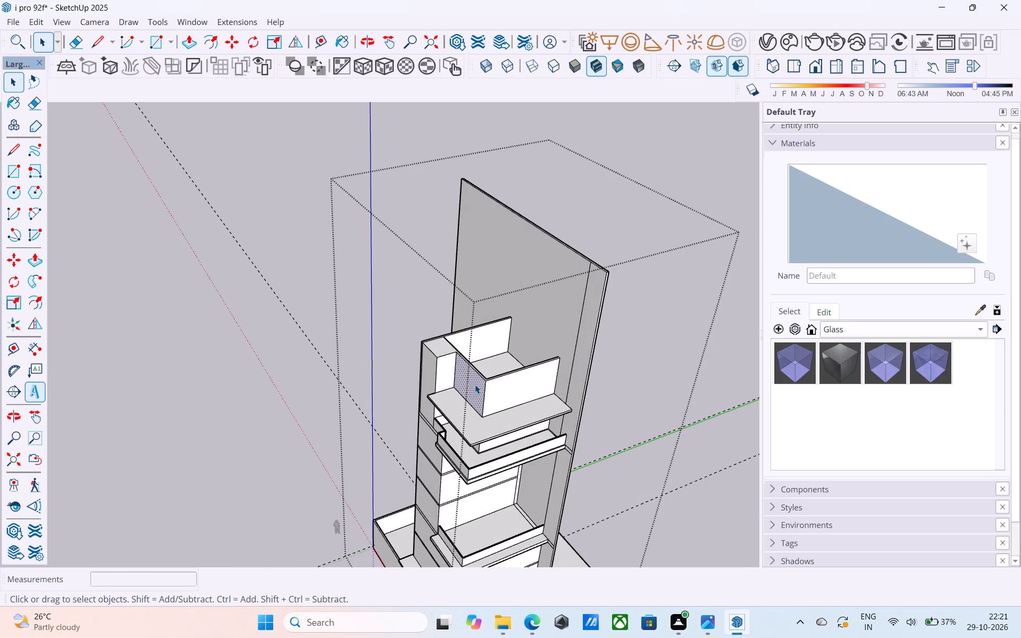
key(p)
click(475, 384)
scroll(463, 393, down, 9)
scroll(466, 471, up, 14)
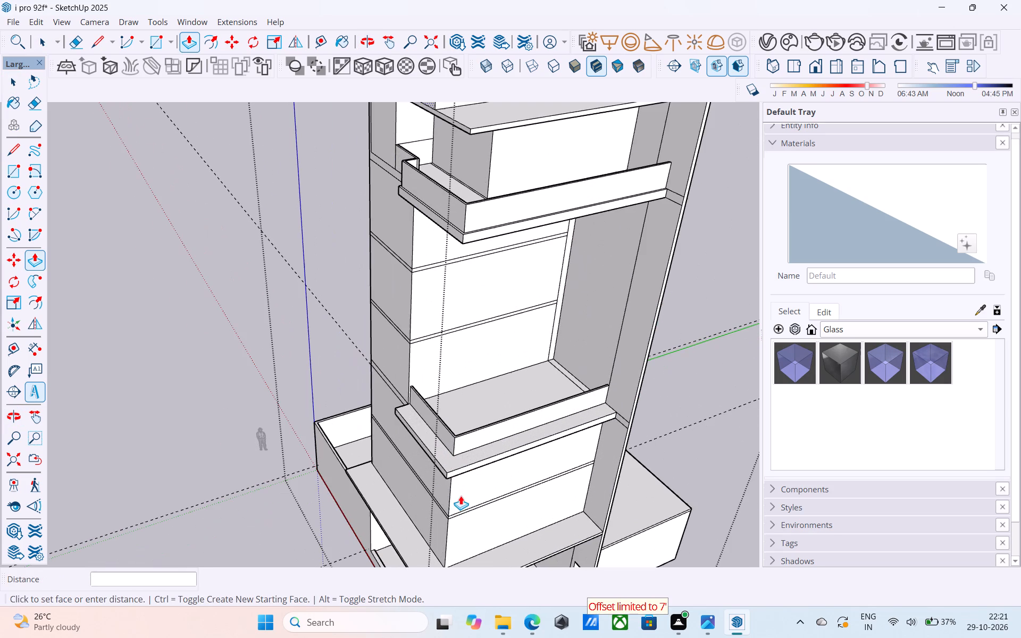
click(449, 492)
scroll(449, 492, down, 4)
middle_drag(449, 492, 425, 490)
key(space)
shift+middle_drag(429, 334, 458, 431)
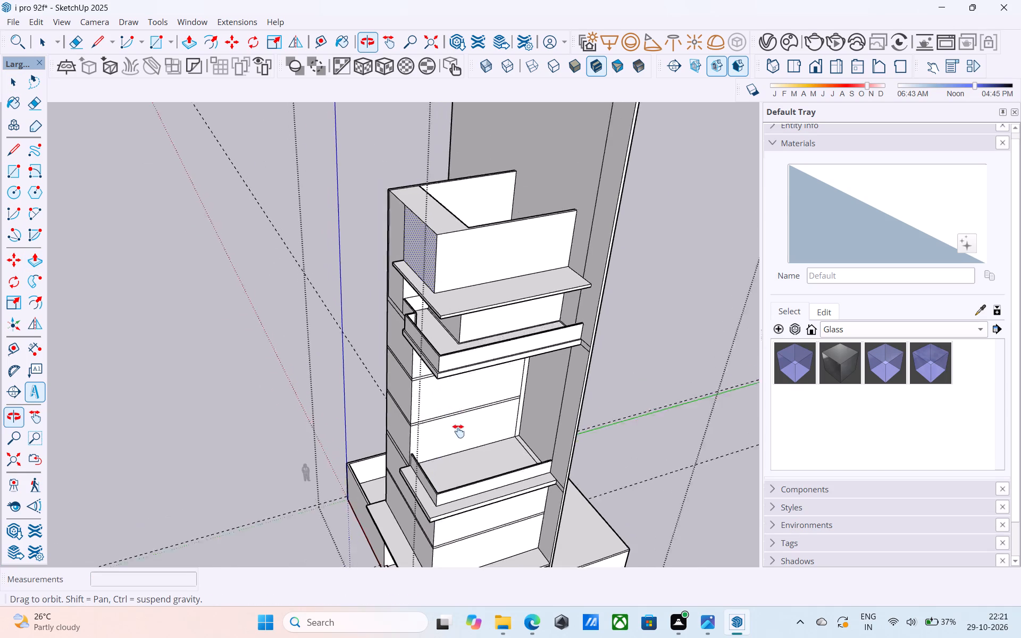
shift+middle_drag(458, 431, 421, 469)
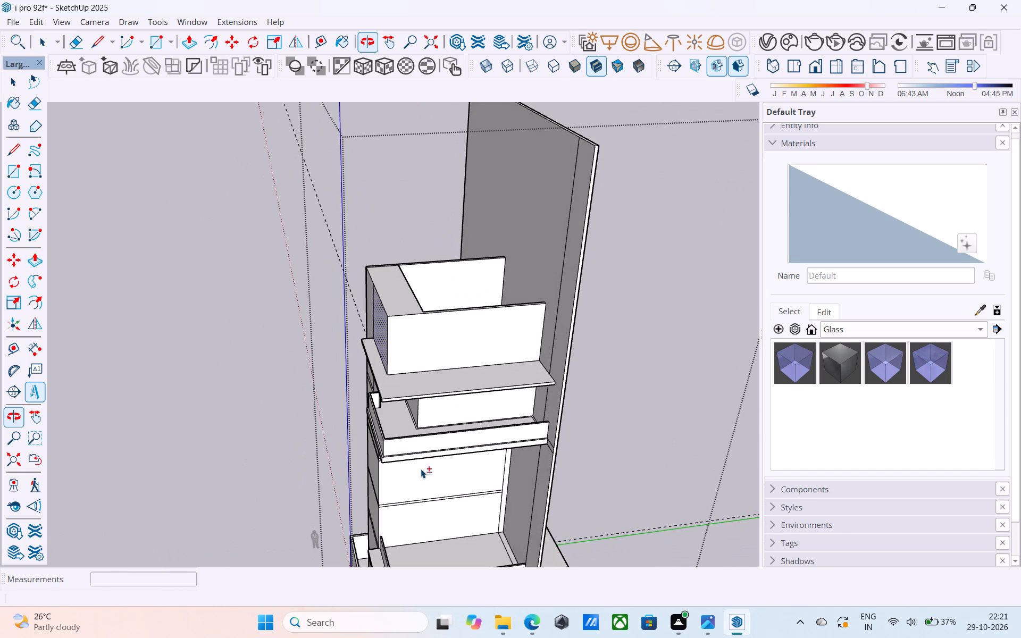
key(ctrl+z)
Pull the top storey's recessed front wall face out 5' above the new slab, aligned with the lower storeys' corner.
shift+middle_drag(421, 469, 454, 432)
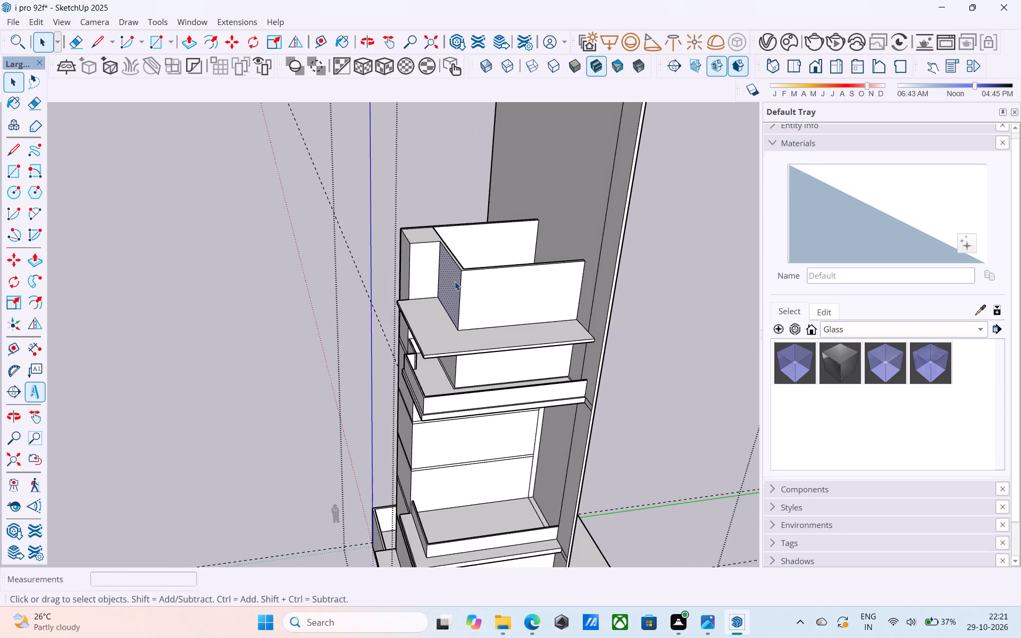
key(p)
click(455, 286)
scroll(440, 310, down, 14)
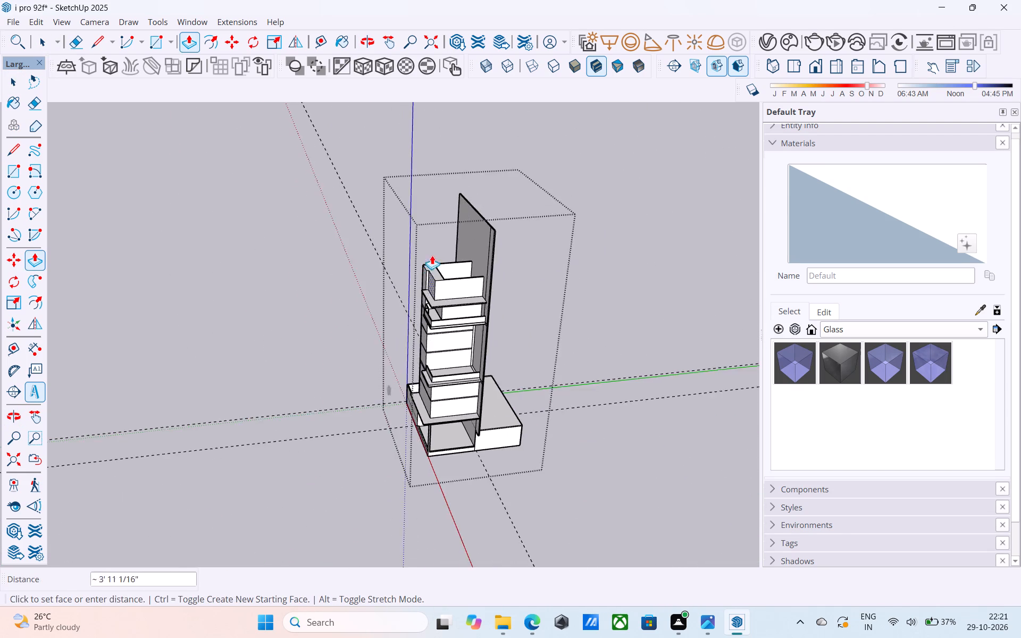
scroll(432, 255, down, 2)
scroll(441, 424, up, 18)
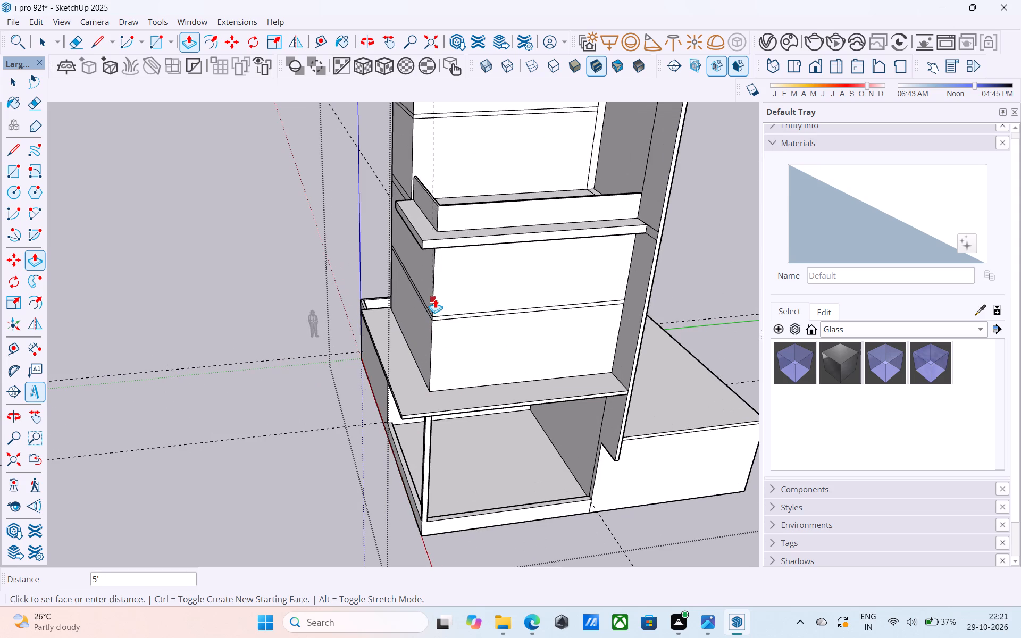
click(433, 296)
scroll(440, 302, down, 6)
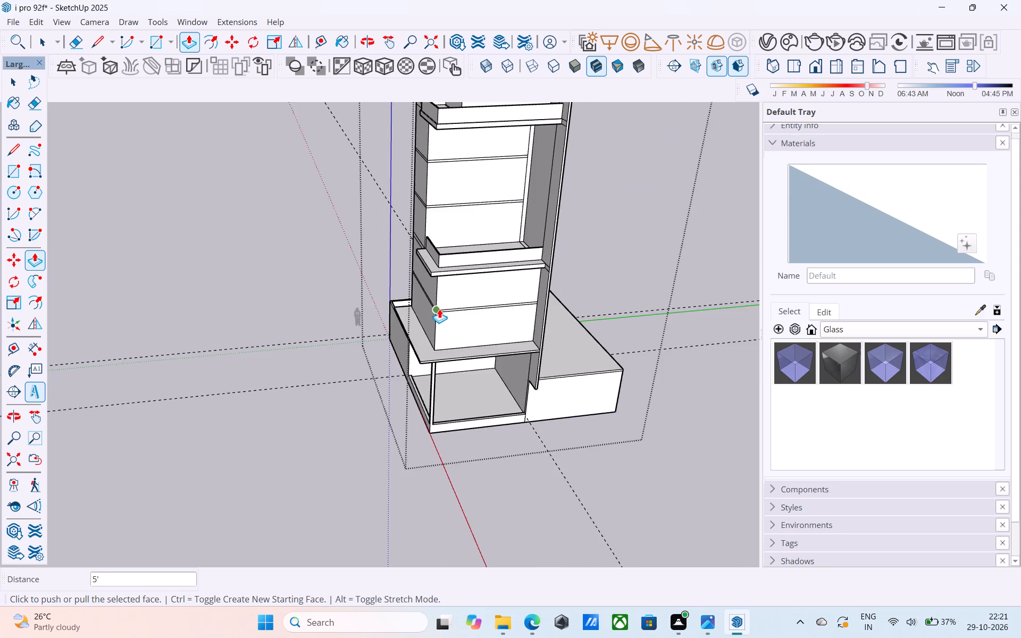
scroll(439, 309, down, 10)
key(space)
scroll(440, 296, down, 4)
Push the inner side face of the top storey's thick side wall back 5' to hollow it out.
middle_drag(440, 296, 466, 405)
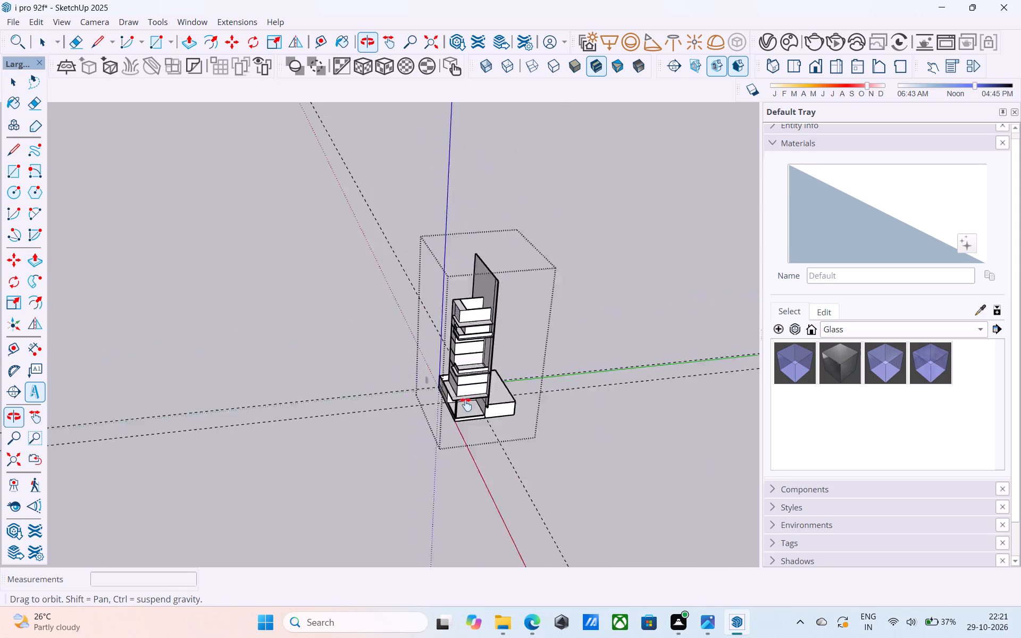
middle_drag(466, 405, 340, 457)
scroll(402, 457, up, 5)
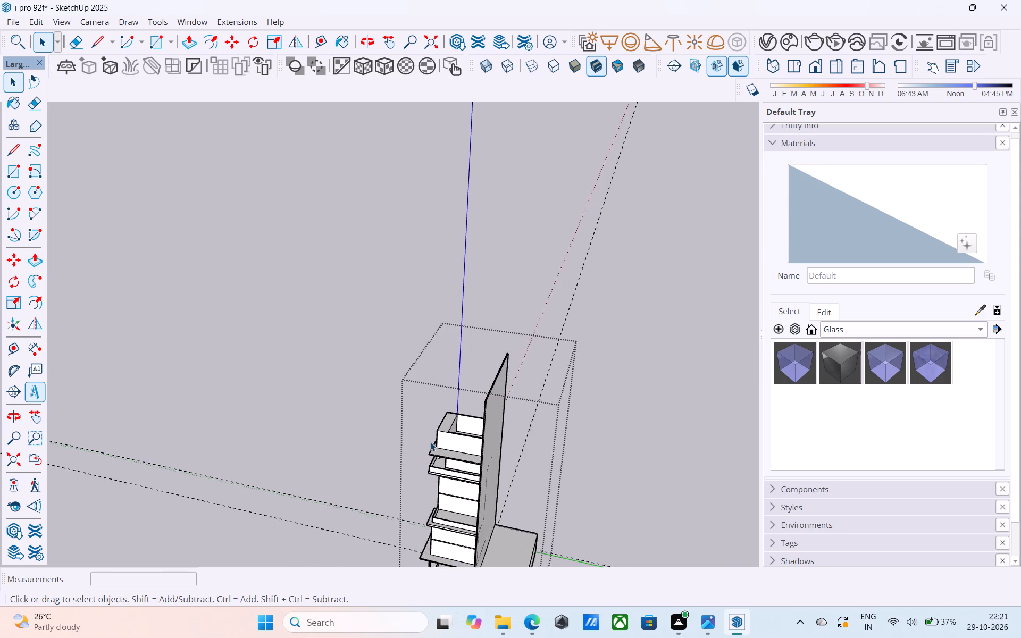
scroll(430, 442, up, 19)
click(458, 423)
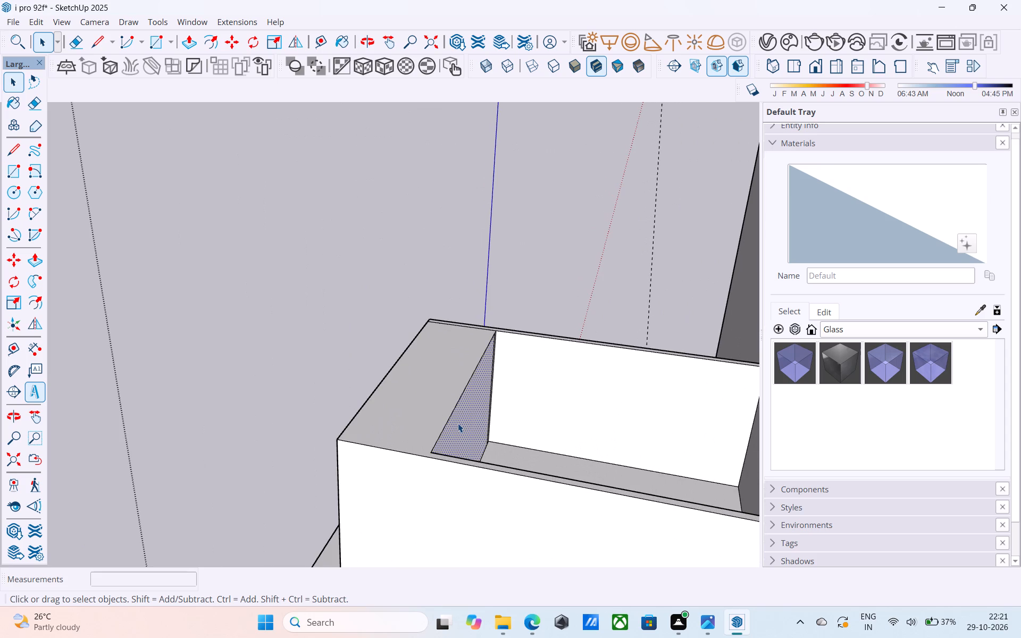
key(p)
click(458, 423)
text(5')
key(Return)
Push the leftover wall stub inside the top storey back to the inner corner so it no longer projects into the room.
scroll(451, 421, down, 4)
middle_drag(451, 421, 486, 557)
scroll(490, 363, down, 1)
shift+middle_drag(480, 335, 565, 539)
scroll(557, 493, up, 2)
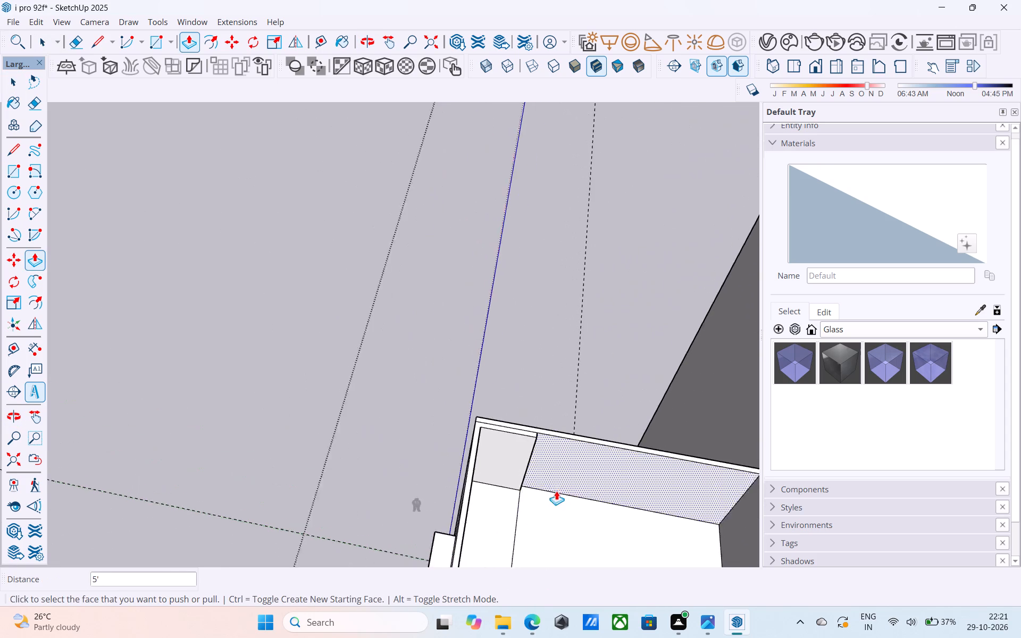
scroll(556, 491, up, 8)
shift+middle_drag(532, 457, 841, 429)
shift+middle_drag(650, 468, 543, 469)
shift+scroll(650, 468, up, 1)
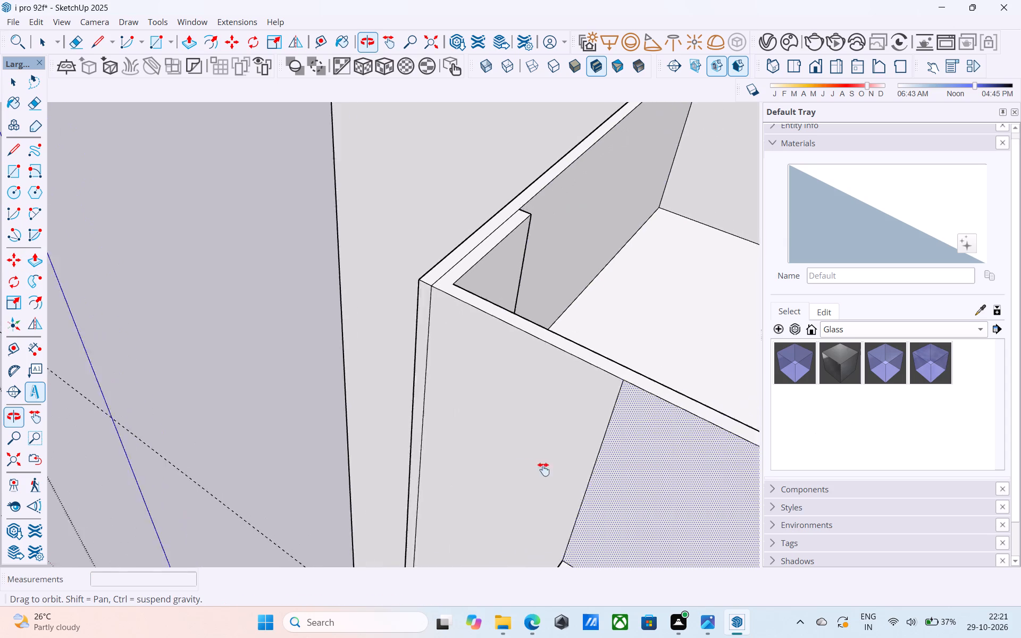
shift+middle_drag(543, 469, 216, 410)
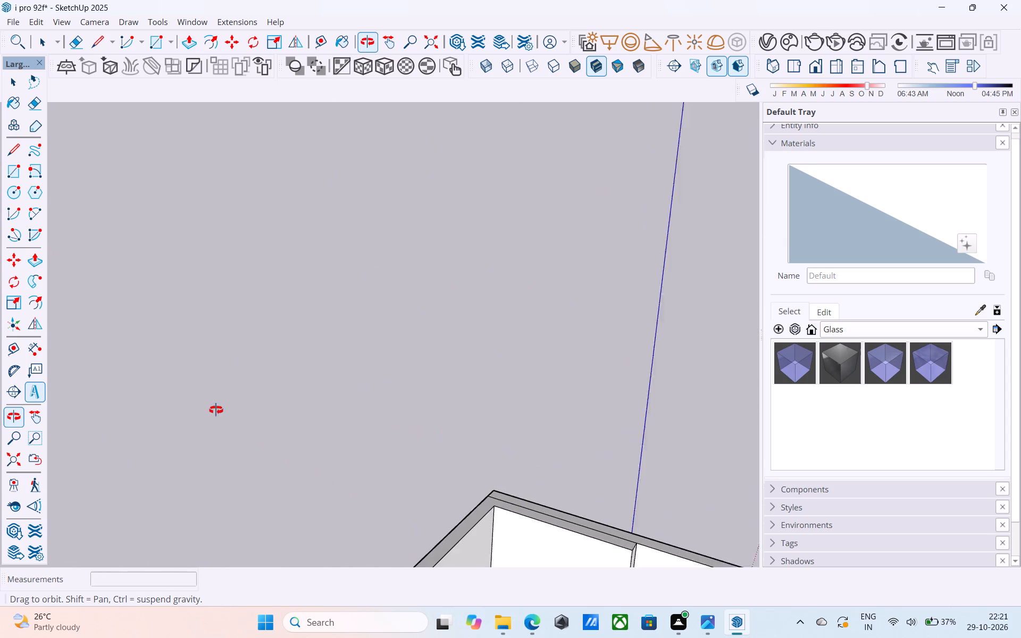
shift+middle_drag(216, 410, 215, 409)
shift+middle_drag(415, 475, 379, 367)
middle_drag(586, 460, 474, 446)
scroll(570, 534, up, 3)
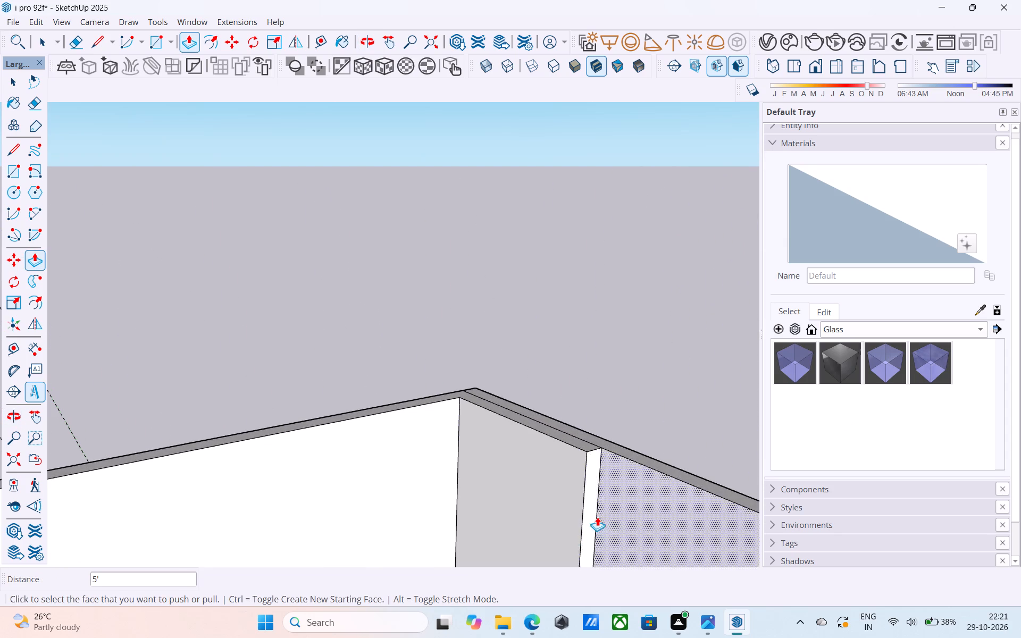
click(595, 502)
click(414, 465)
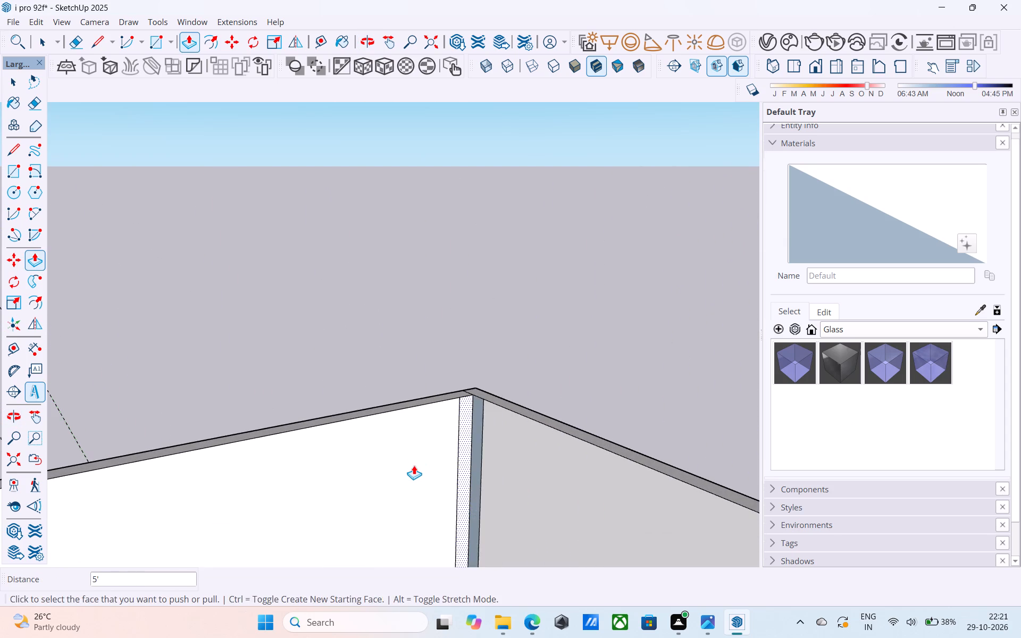
Reverse the blue back-facing strip at the top storey's inner corner and erase the leftover vertical edges beside it.
middle_drag(431, 465, 576, 484)
key(space)
scroll(474, 434, up, 2)
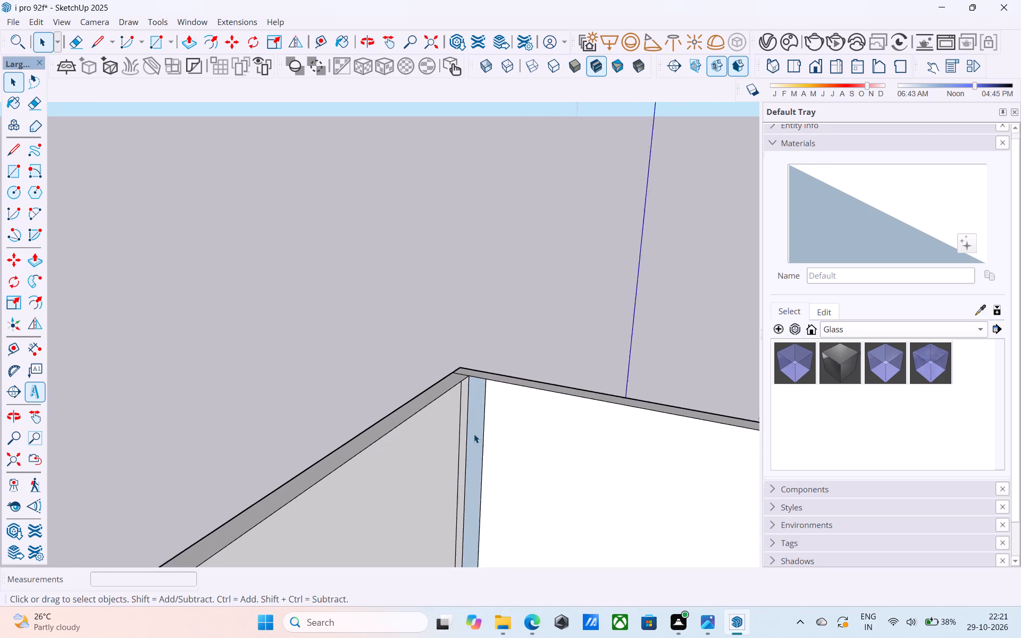
scroll(474, 434, up, 2)
click(472, 431)
right_click(472, 431)
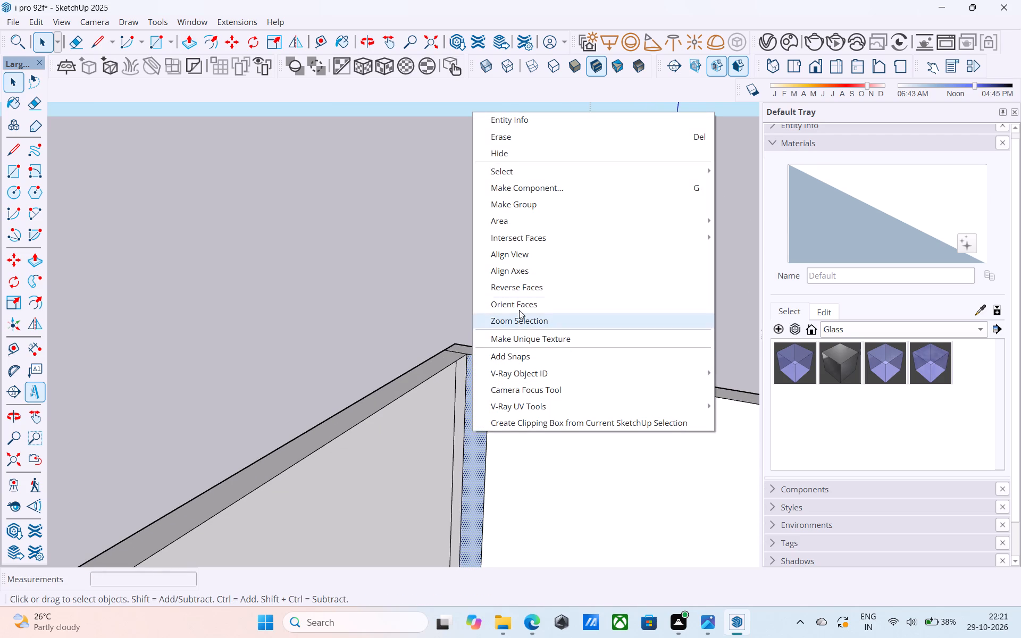
click(518, 294)
key(e)
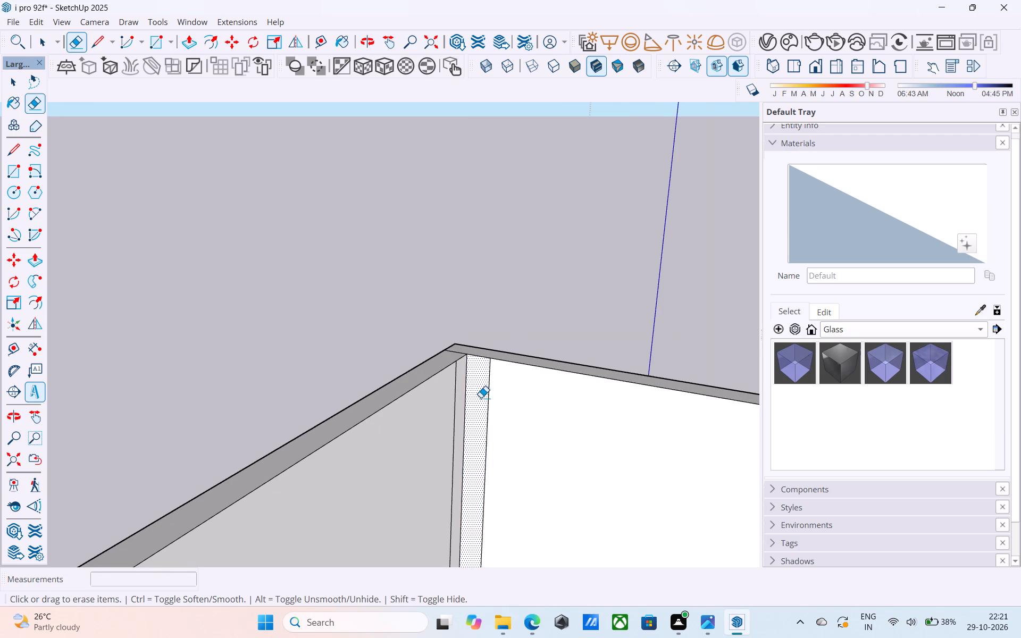
drag(482, 399, 490, 404)
click(458, 396)
scroll(447, 400, down, 4)
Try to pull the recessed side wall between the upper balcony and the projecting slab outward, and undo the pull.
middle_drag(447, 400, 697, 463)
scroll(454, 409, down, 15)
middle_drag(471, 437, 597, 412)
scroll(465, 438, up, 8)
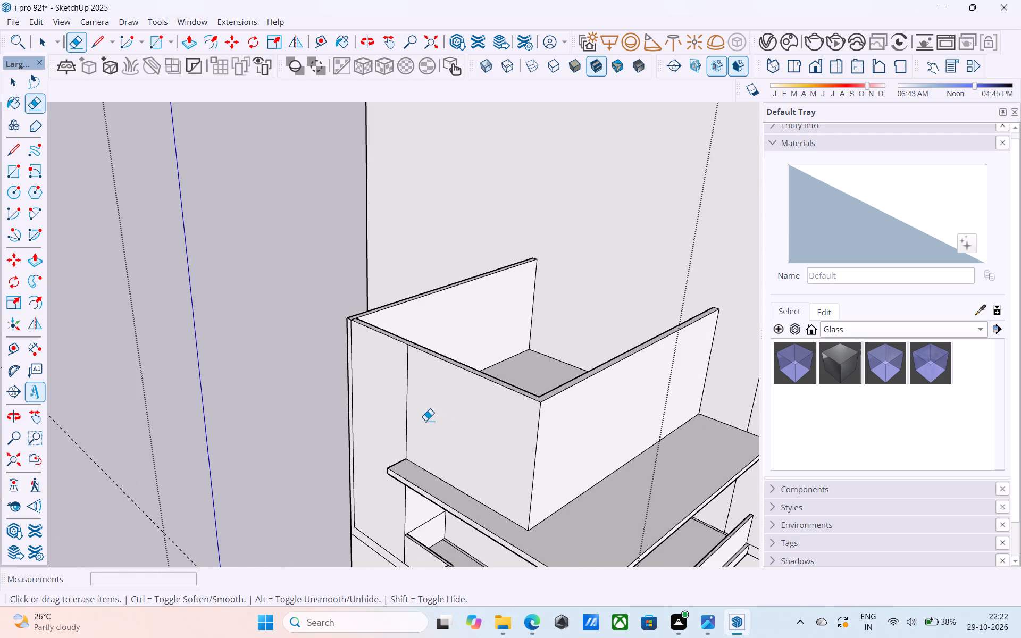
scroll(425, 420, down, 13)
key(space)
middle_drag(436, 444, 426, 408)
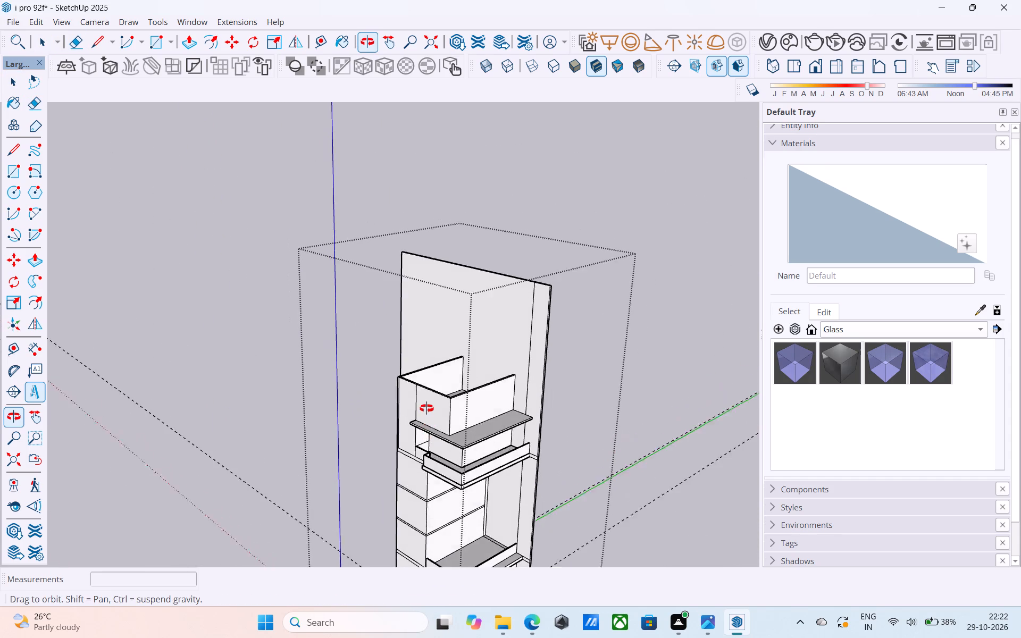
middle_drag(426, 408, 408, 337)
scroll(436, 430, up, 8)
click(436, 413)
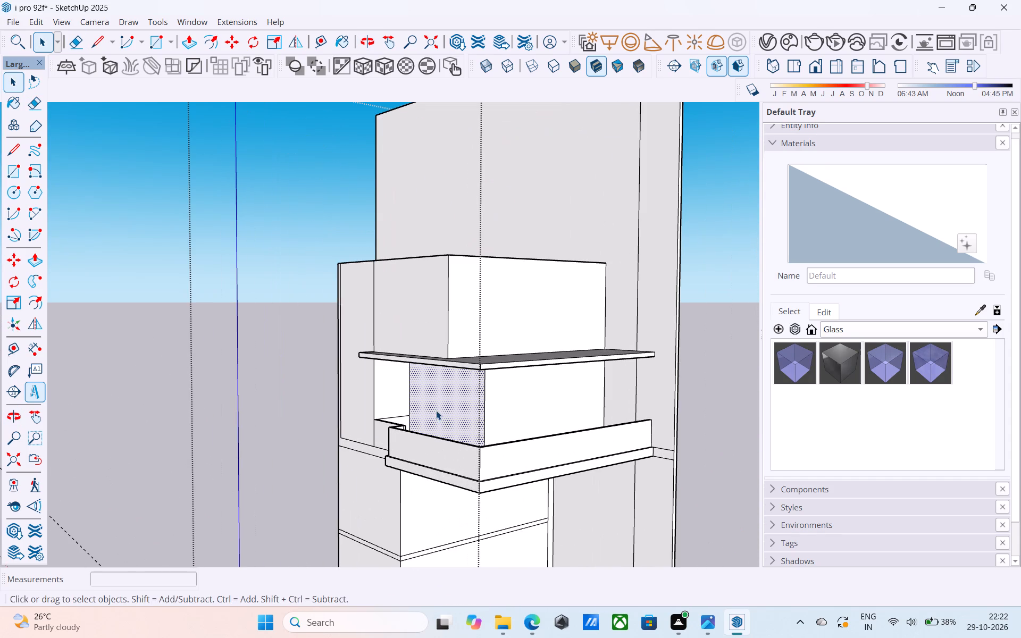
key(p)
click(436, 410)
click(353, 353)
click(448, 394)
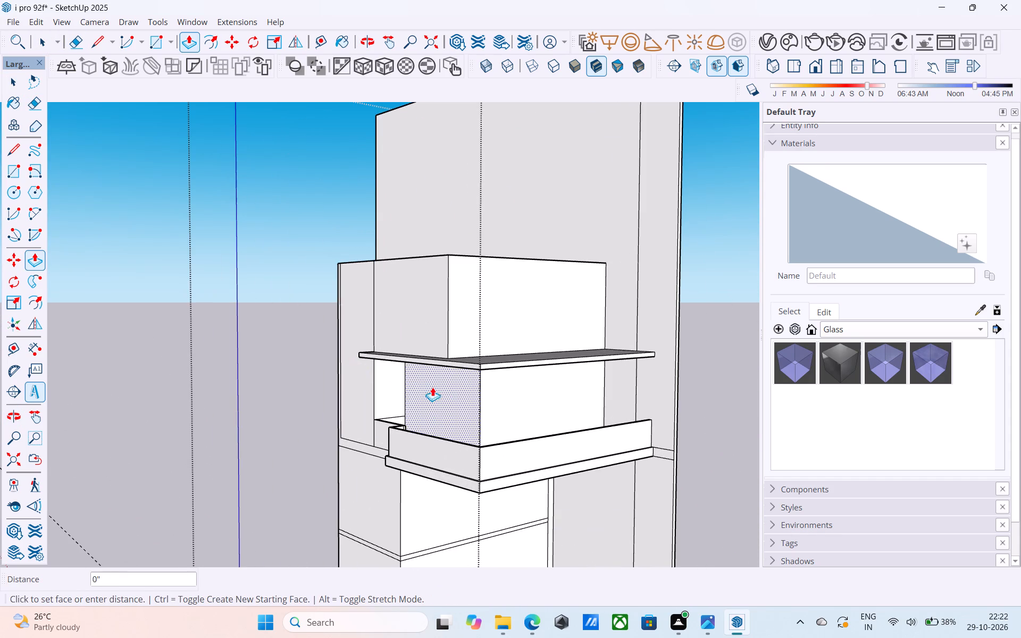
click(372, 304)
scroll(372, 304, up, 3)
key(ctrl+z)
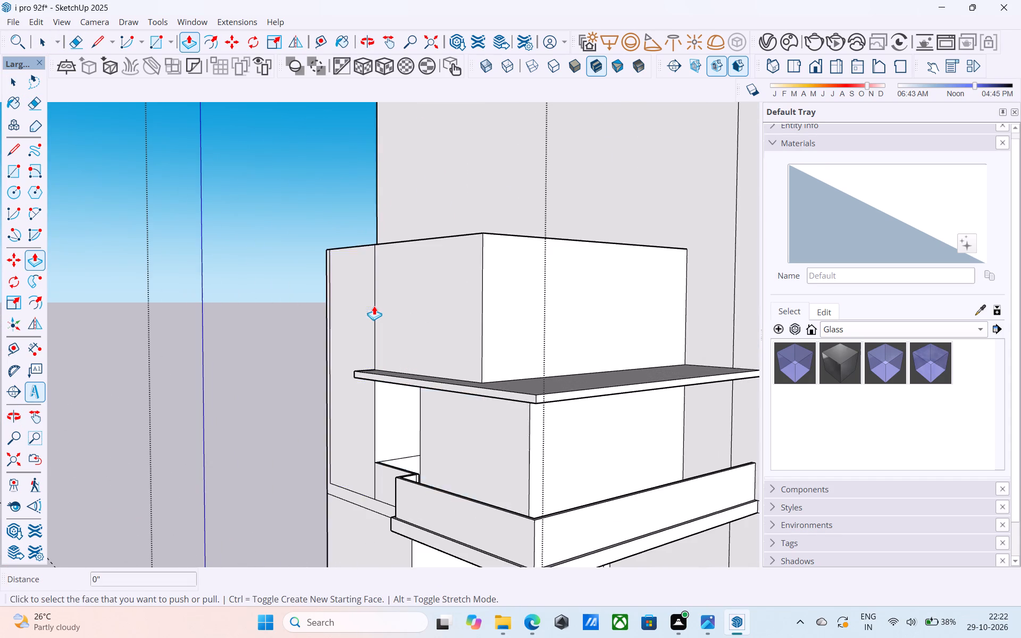
Push the inner face of the upper balcony's short return parapet back to the line on its end.
scroll(407, 372, down, 1)
middle_drag(420, 420, 373, 420)
key(space)
scroll(375, 432, up, 2)
scroll(375, 432, down, 3)
middle_drag(375, 432, 378, 444)
scroll(378, 444, down, 4)
middle_drag(391, 427, 397, 548)
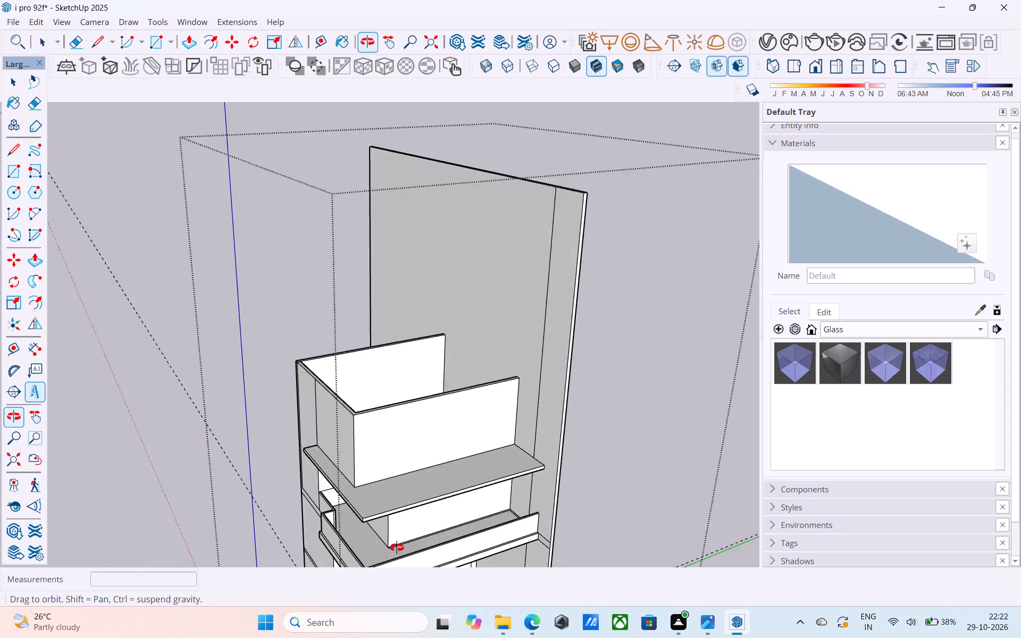
middle_drag(397, 548, 437, 332)
scroll(412, 373, up, 6)
middle_drag(433, 359, 396, 402)
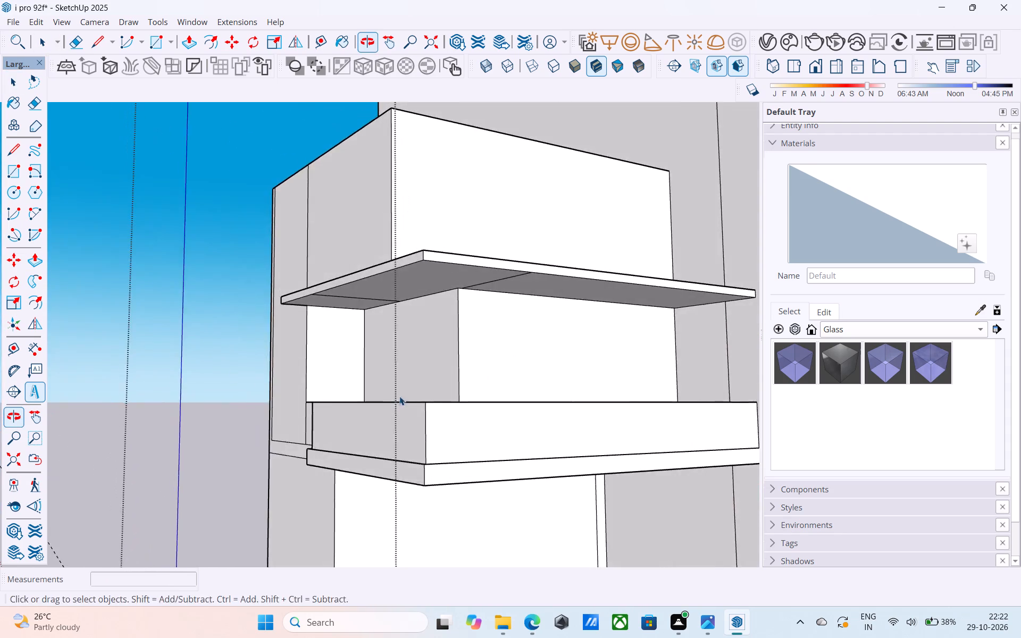
middle_drag(395, 400, 232, 517)
scroll(371, 432, up, 4)
middle_drag(490, 343, 408, 362)
scroll(431, 338, up, 3)
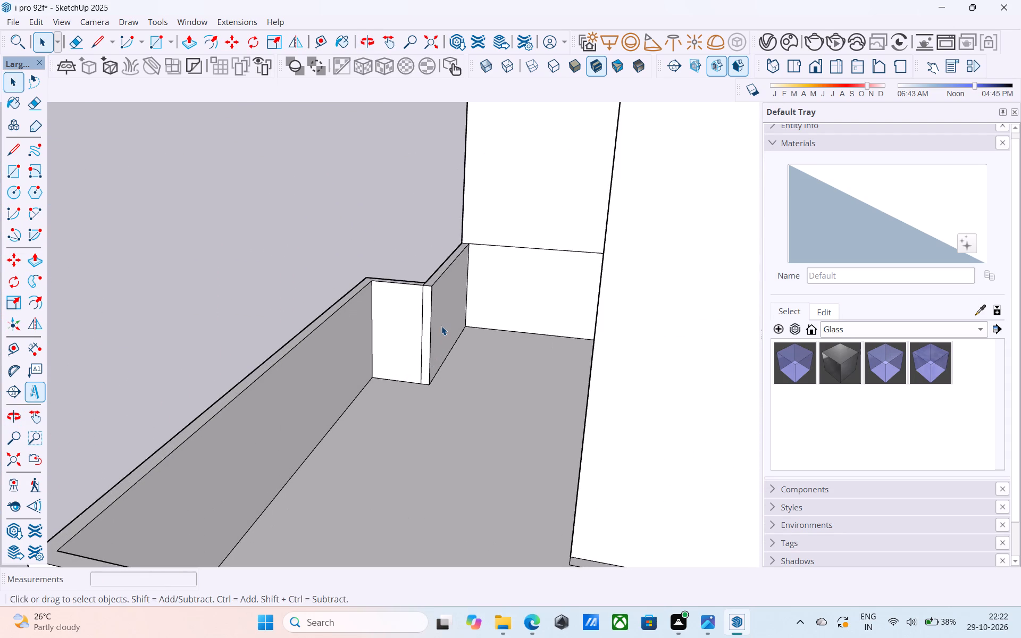
click(441, 326)
key(p)
click(441, 326)
click(426, 330)
key(space)
Pull the recessed side wall behind the upper balcony out 4' 9" beneath the projecting slab.
middle_drag(426, 331, 463, 337)
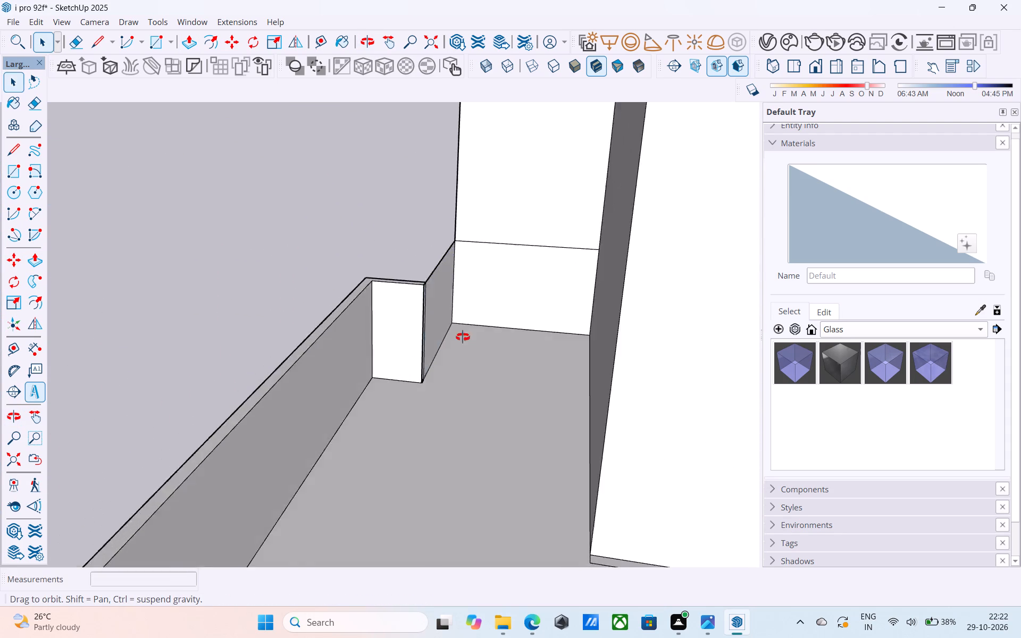
middle_drag(463, 337, 638, 394)
click(615, 311)
key(p)
click(615, 311)
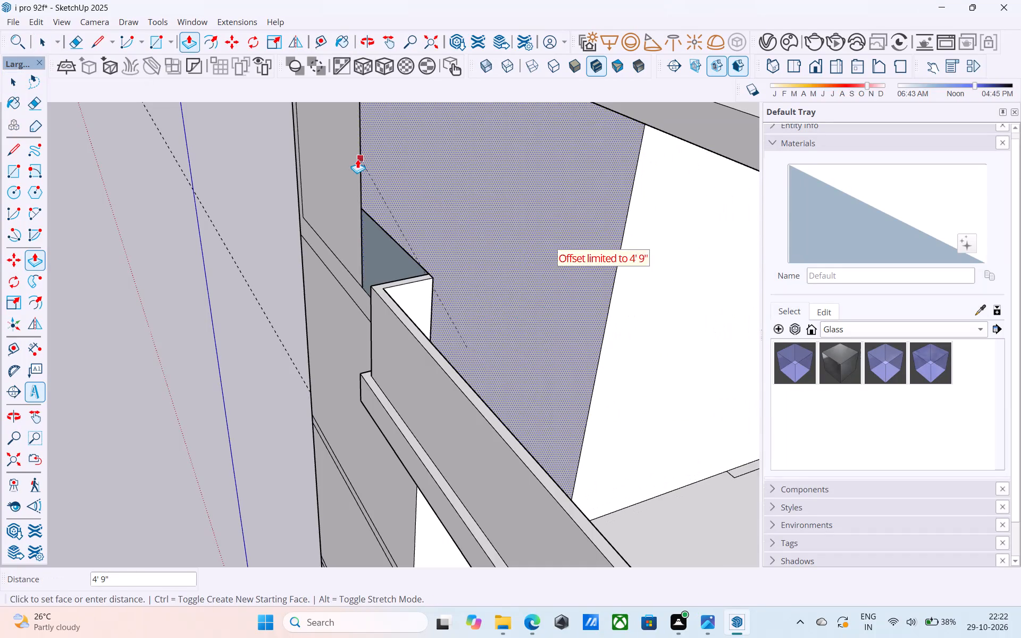
click(357, 159)
key(space)
Examine the reshaped upper balcony storey and the whole building from several sides.
middle_drag(463, 310, 368, 267)
scroll(370, 255, down, 4)
middle_drag(395, 312, 508, 314)
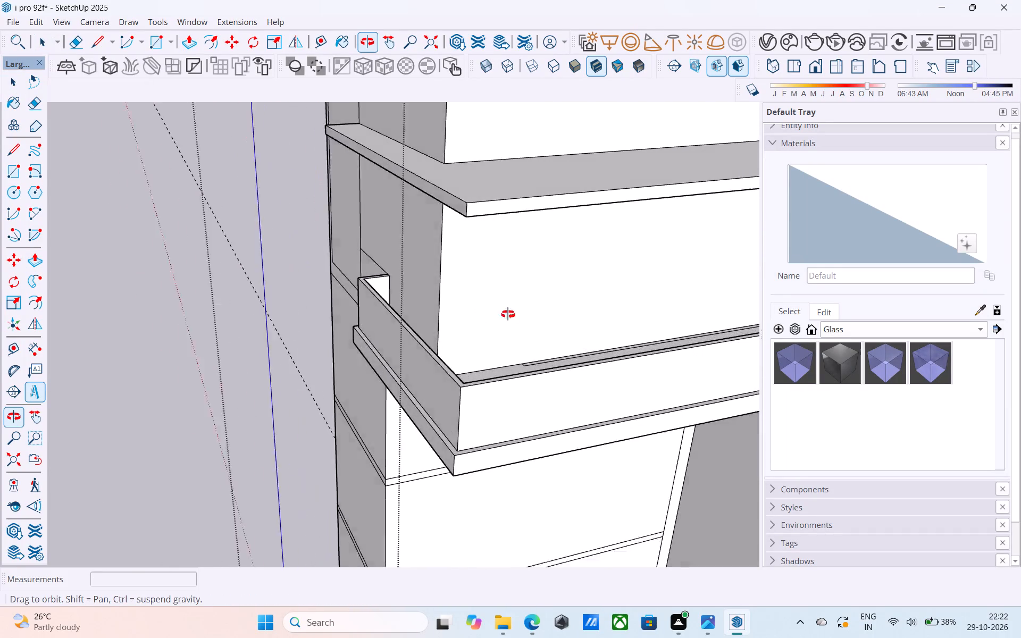
middle_drag(508, 314, 527, 317)
scroll(524, 315, down, 6)
middle_drag(517, 337, 482, 335)
scroll(482, 335, down, 3)
shift+middle_drag(482, 334, 471, 409)
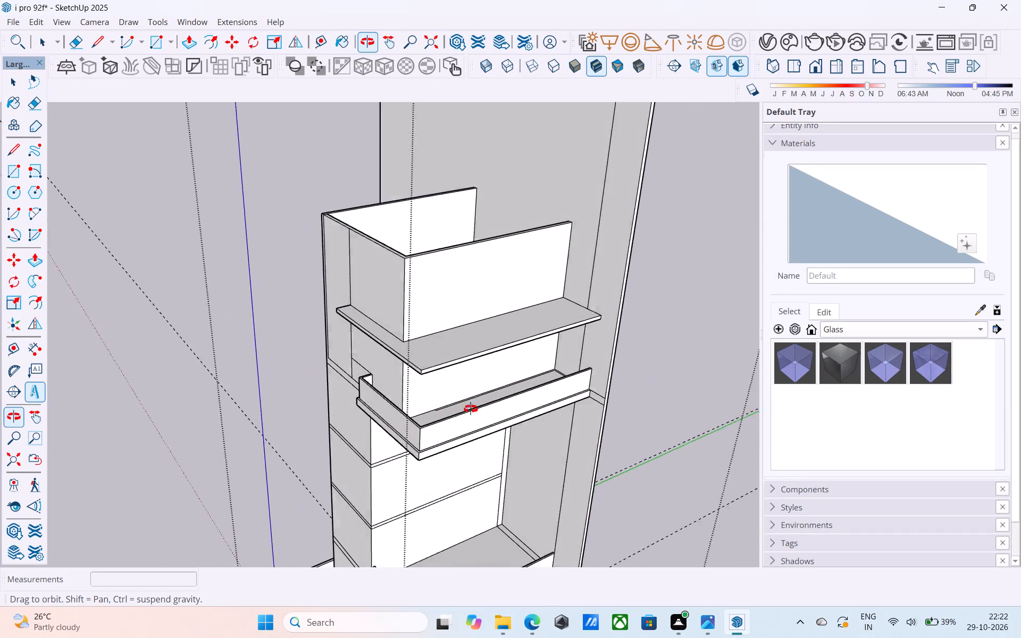
shift+middle_drag(471, 409, 503, 405)
scroll(506, 402, down, 4)
shift+middle_drag(506, 402, 554, 402)
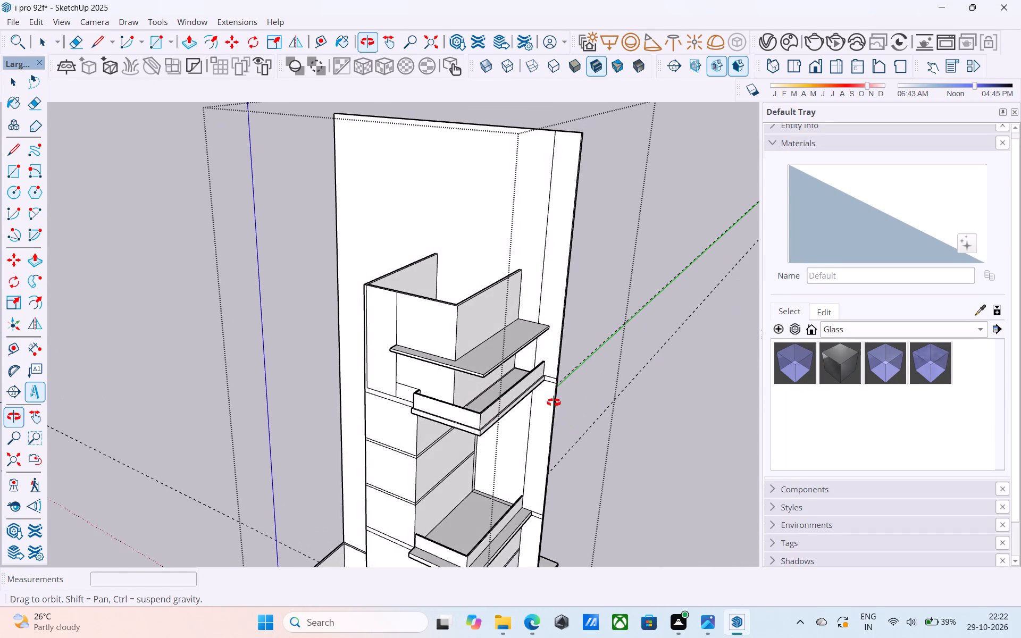
shift+middle_drag(554, 402, 590, 305)
scroll(587, 305, down, 2)
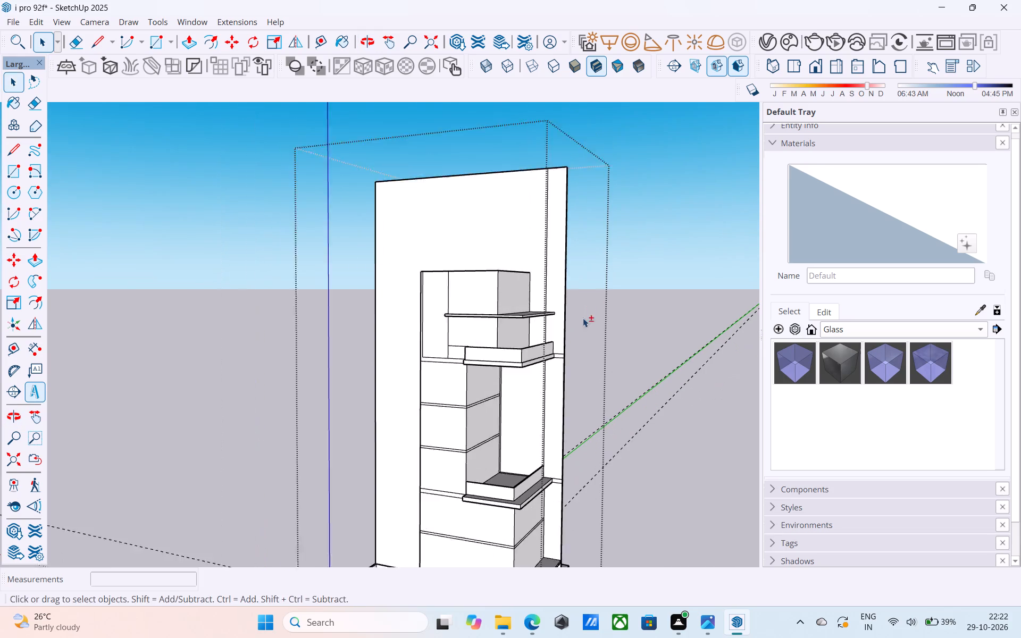
scroll(583, 318, down, 2)
shift+middle_drag(541, 340, 522, 256)
shift+middle_drag(538, 421, 505, 343)
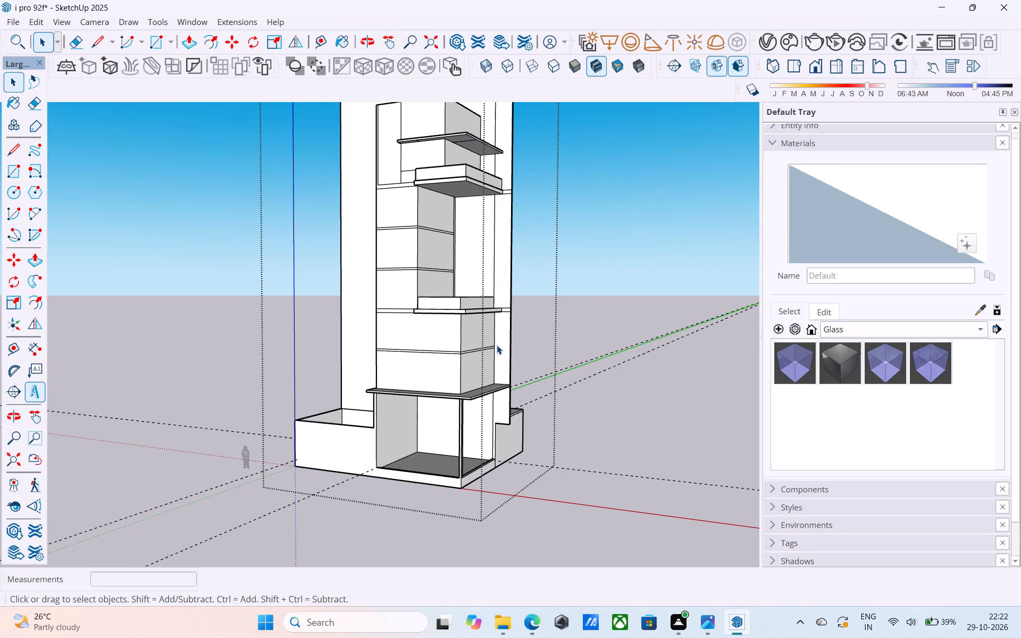
scroll(502, 349, down, 2)
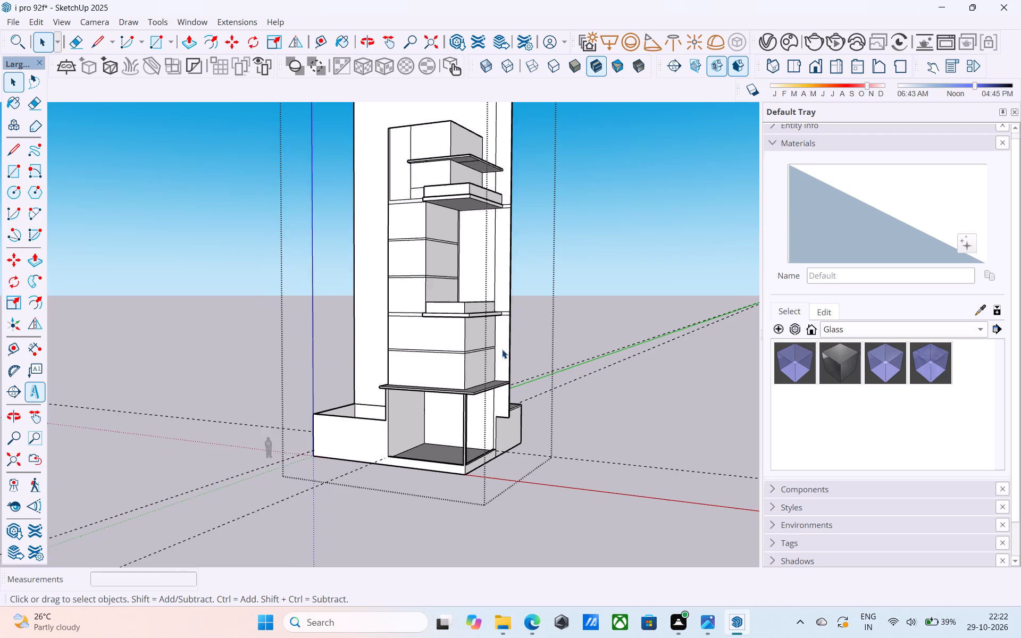
scroll(502, 349, down, 4)
middle_drag(503, 355, 381, 352)
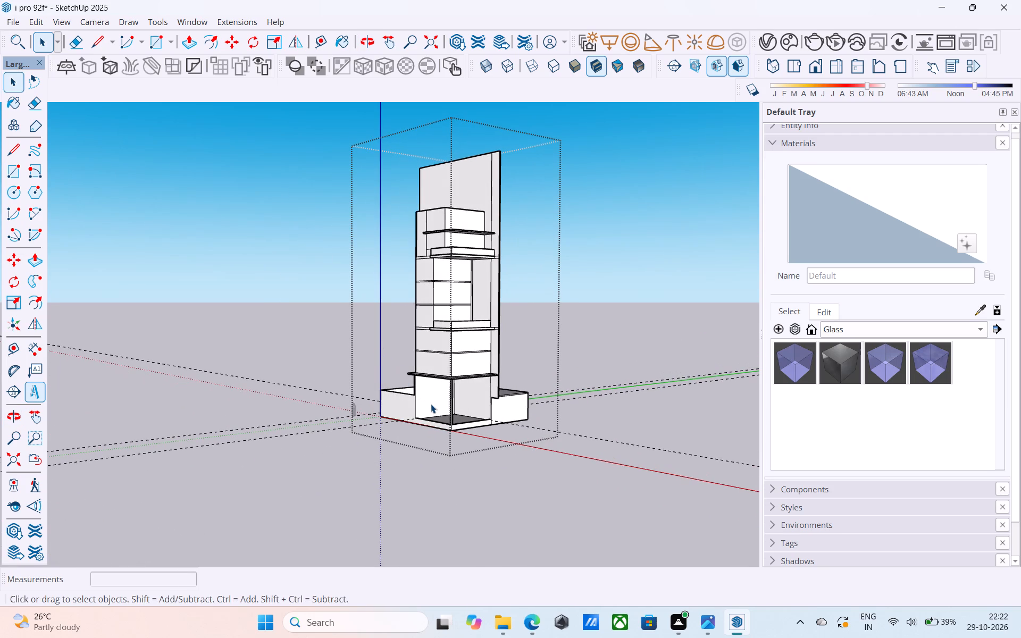
middle_drag(431, 402, 430, 381)
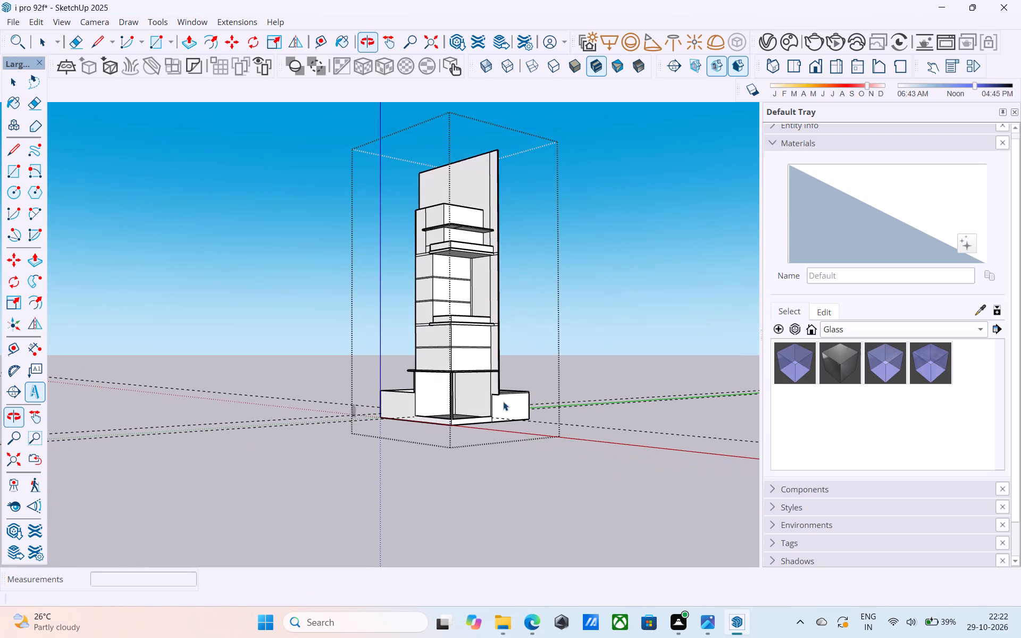
Pull the front edge of the projecting slab above the ground floor outward 6'.
scroll(561, 402, down, 2)
middle_drag(559, 401, 512, 405)
scroll(502, 405, up, 18)
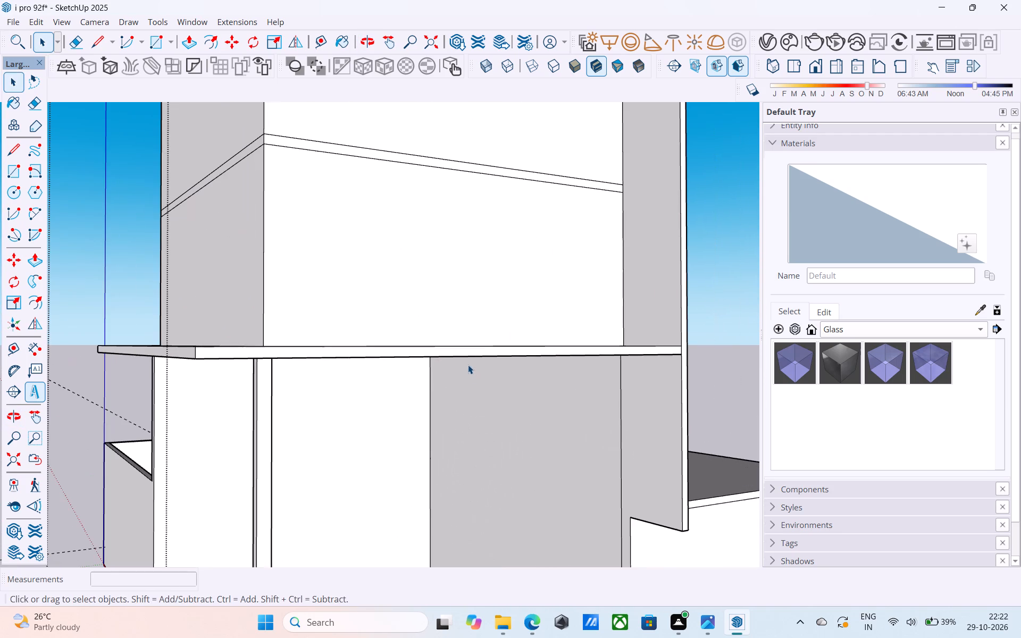
click(467, 351)
key(p)
click(467, 351)
scroll(476, 345, down, 2)
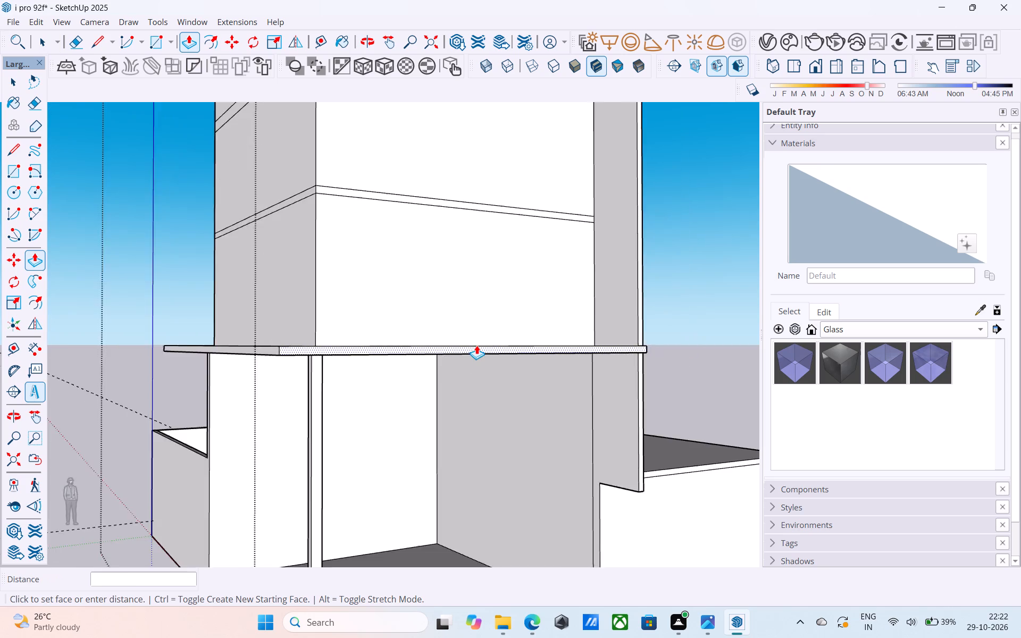
scroll(476, 345, down, 7)
middle_drag(500, 374, 565, 457)
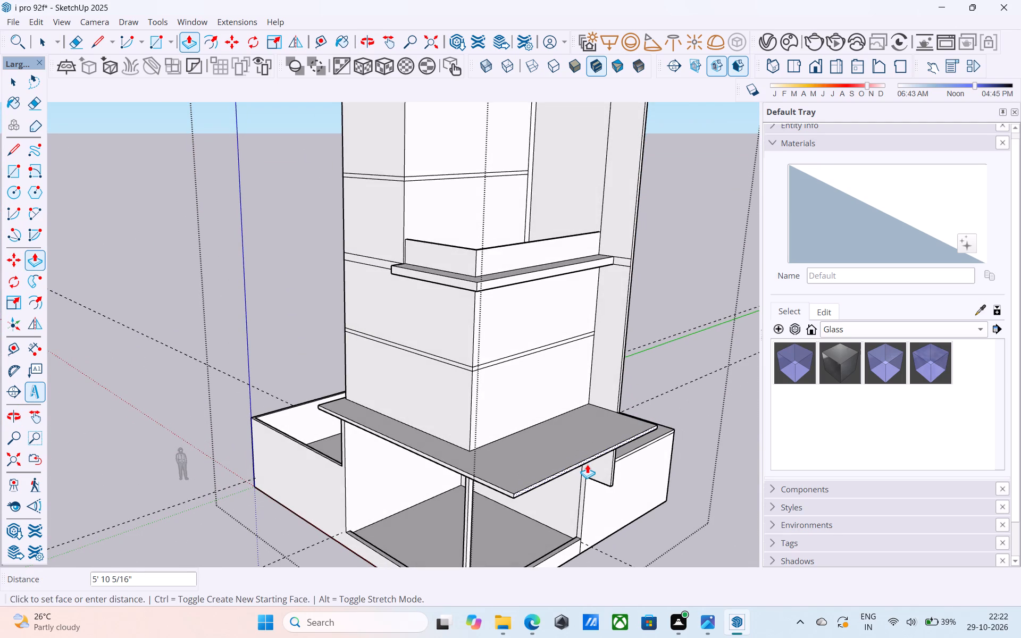
text(6')
key(Return)
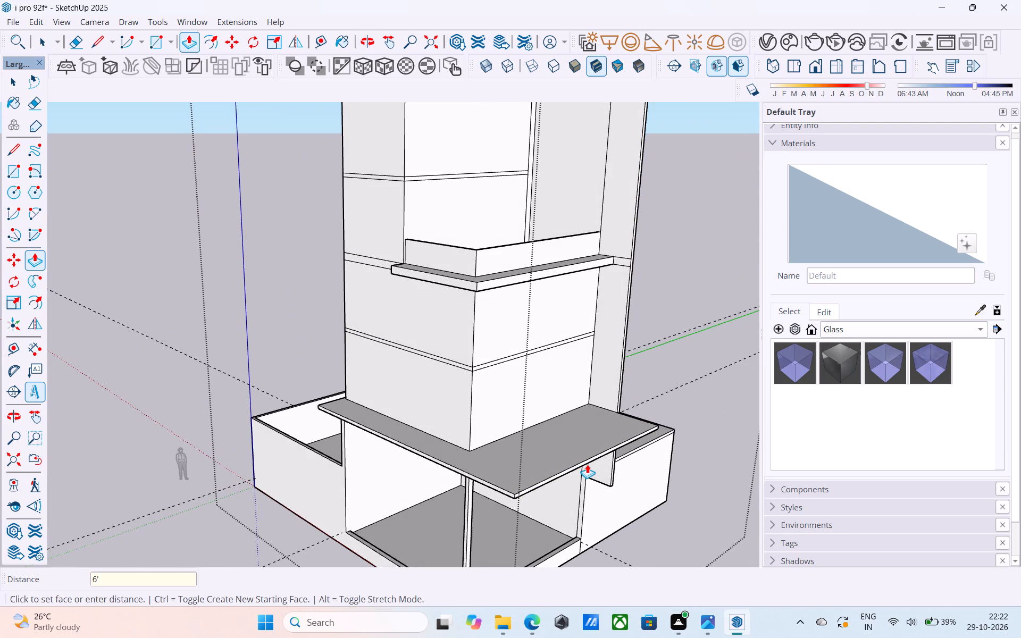
key(space)
Pull the narrow front end of the tall side wall outward 6' to meet the projecting slab's front edge.
middle_drag(542, 489, 532, 487)
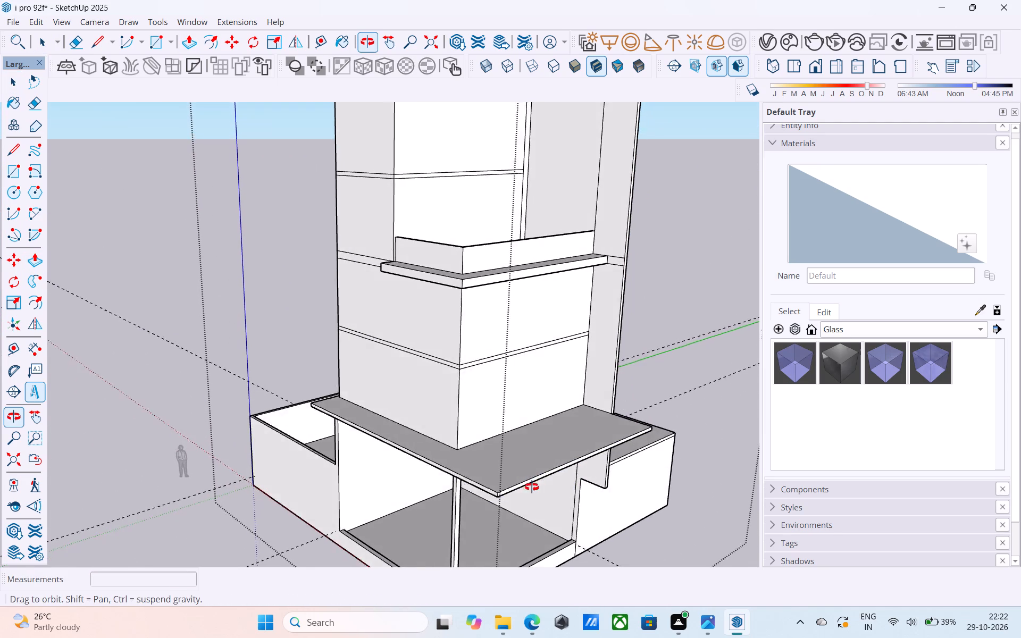
middle_drag(532, 487, 520, 498)
scroll(517, 500, down, 3)
middle_drag(509, 506, 379, 511)
scroll(465, 443, up, 10)
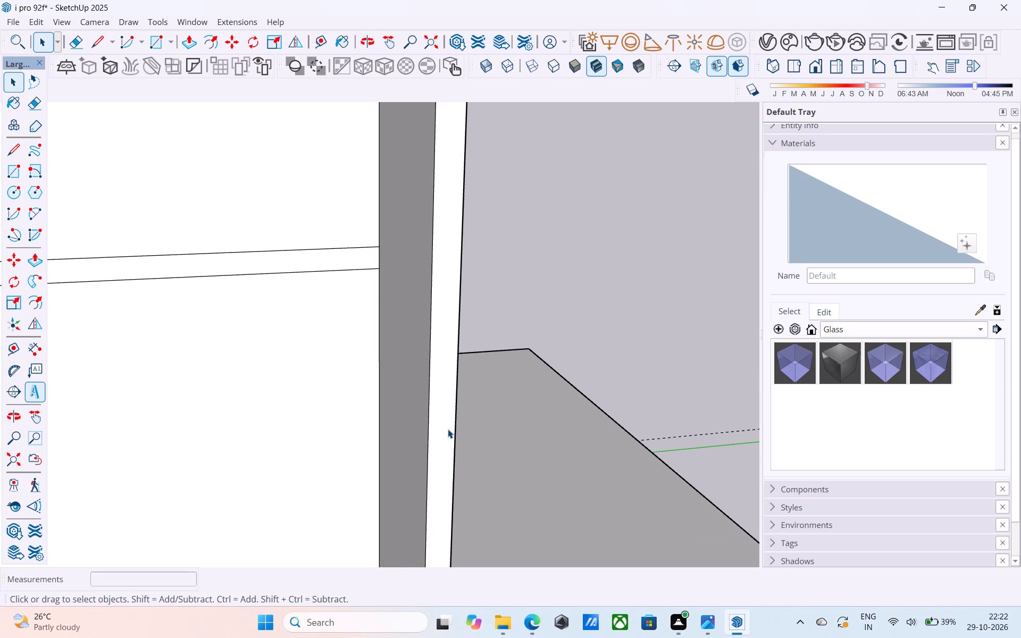
click(447, 428)
scroll(447, 428, down, 6)
key(p)
click(447, 428)
scroll(454, 444, down, 13)
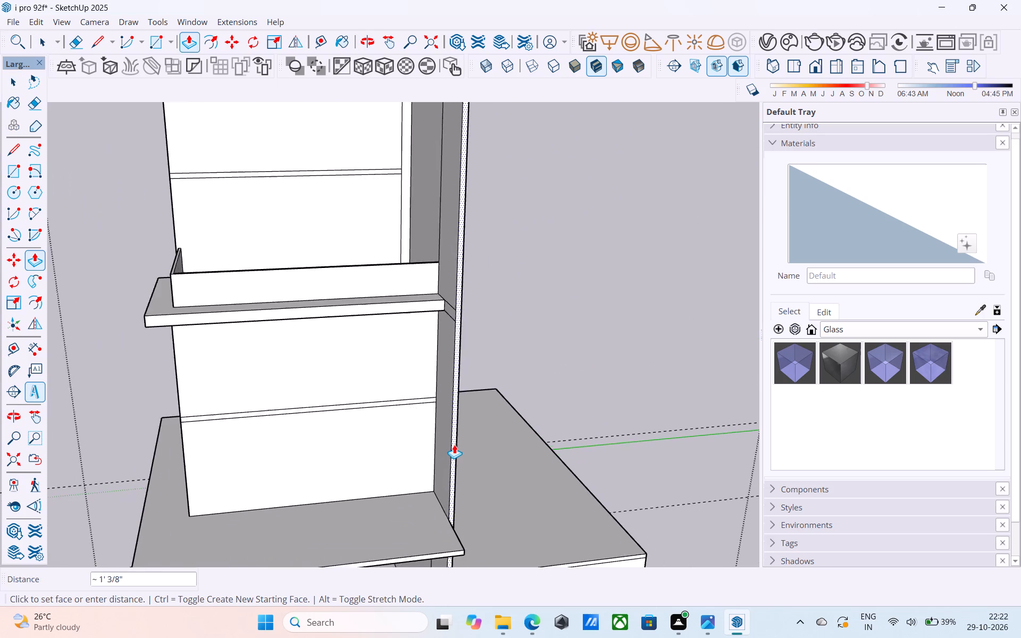
scroll(454, 444, down, 10)
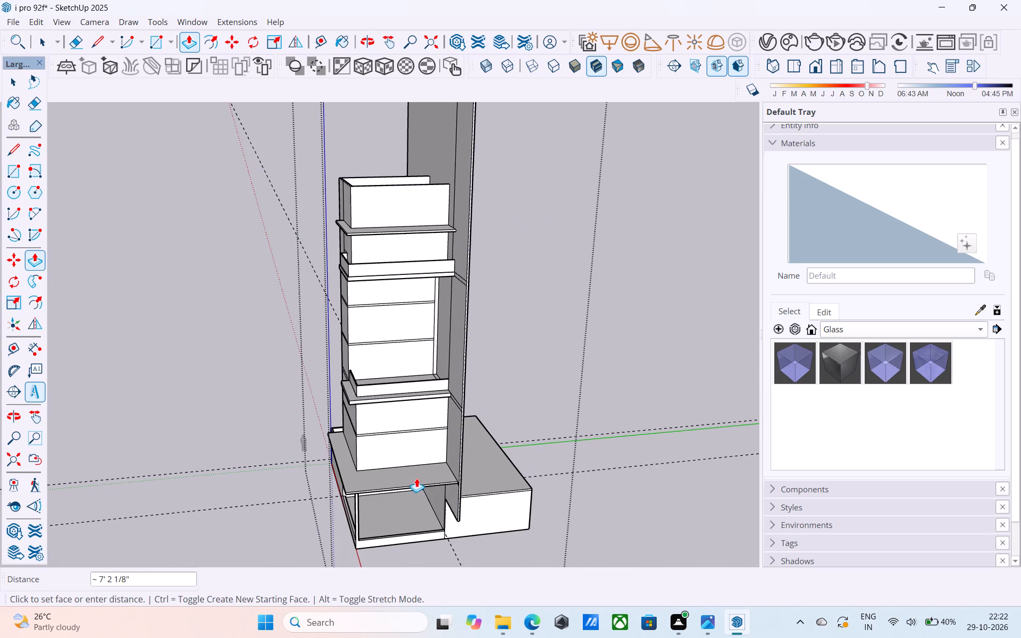
scroll(416, 478, up, 8)
click(417, 494)
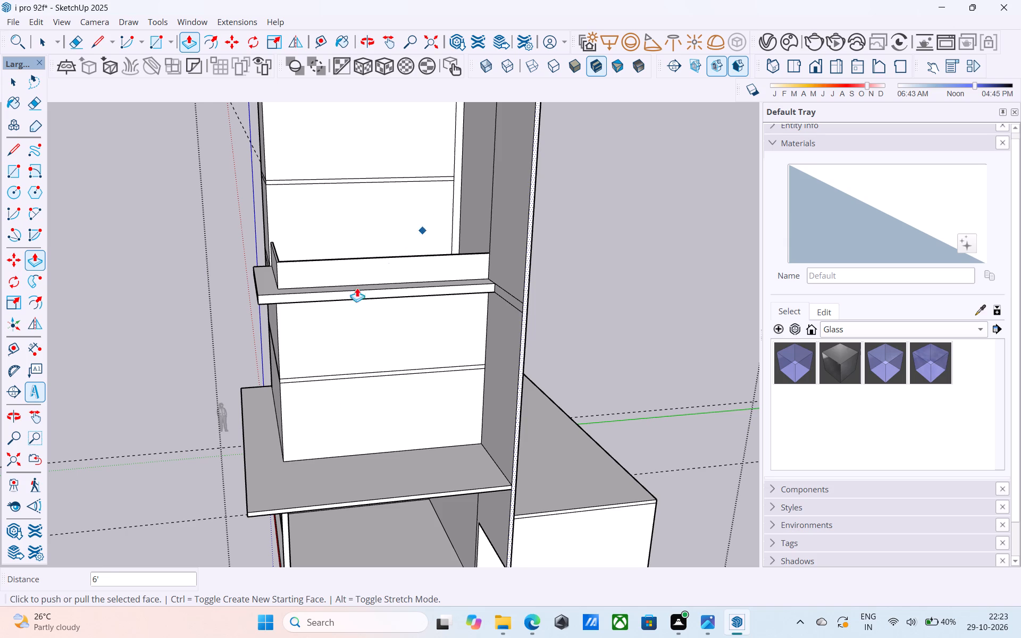
Offset the outline of the low side block's top face inward 6".
scroll(350, 303, down, 5)
middle_drag(349, 325, 416, 342)
middle_drag(428, 284, 525, 290)
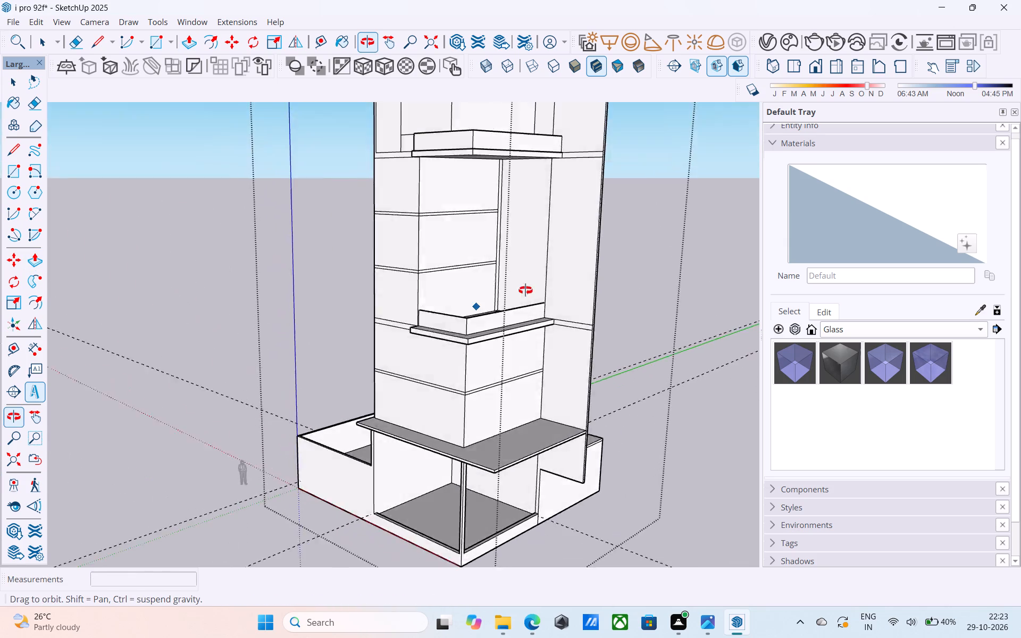
middle_drag(525, 290, 269, 410)
shift+middle_drag(344, 469, 353, 390)
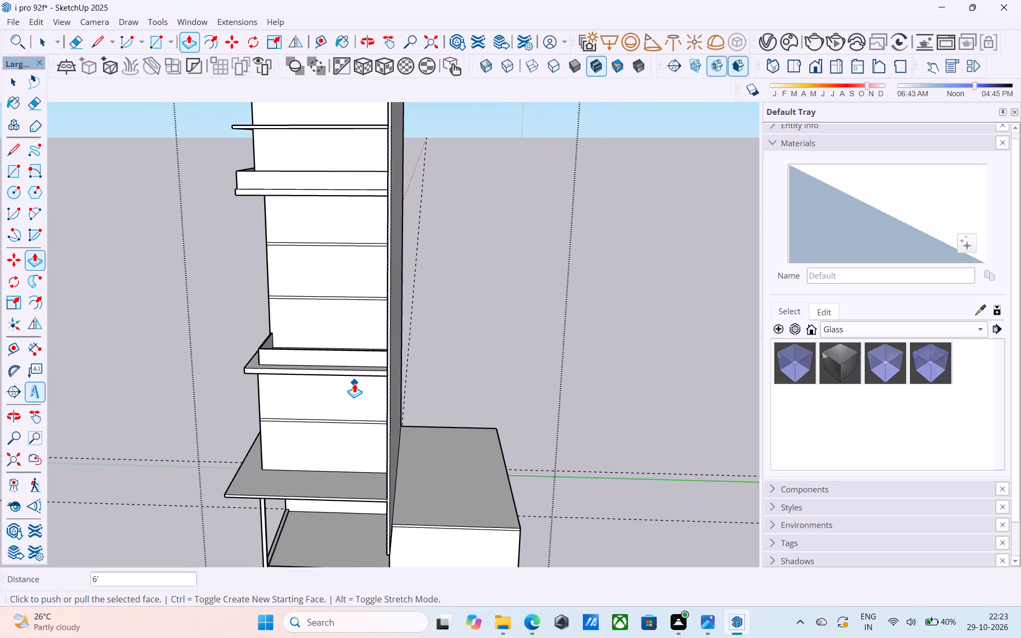
middle_drag(354, 383, 344, 379)
key(space)
scroll(389, 388, down, 4)
middle_drag(390, 404, 391, 429)
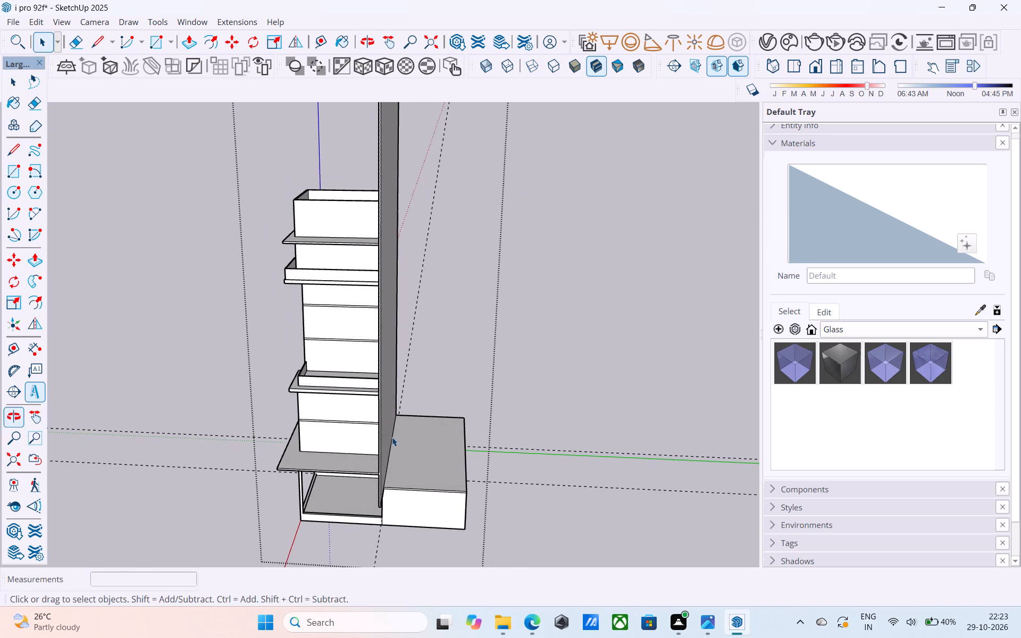
shift+middle_drag(392, 437, 391, 475)
scroll(408, 476, up, 3)
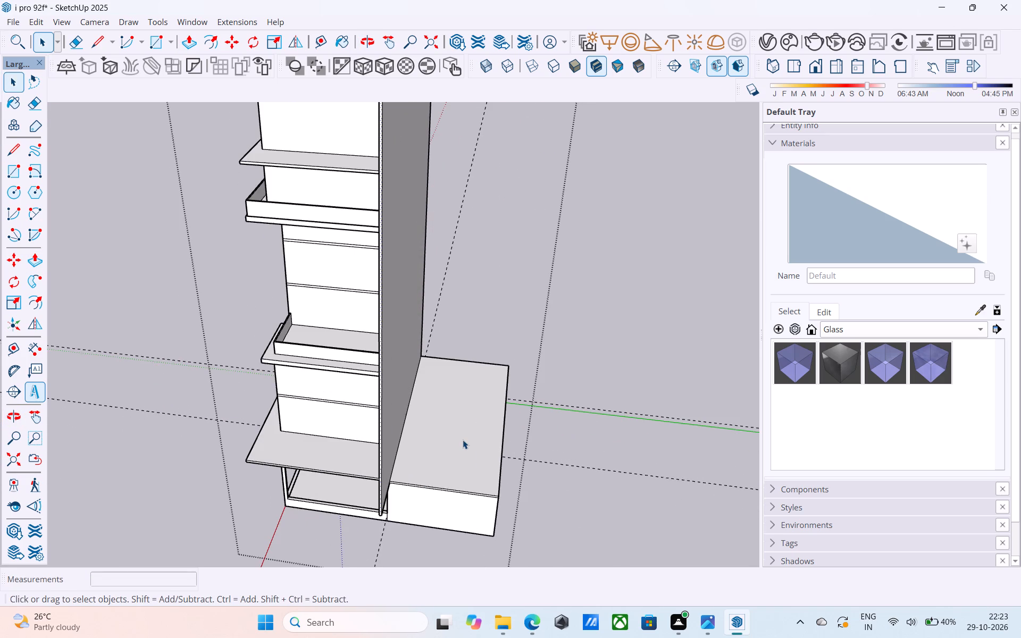
click(463, 440)
scroll(462, 441, up, 4)
scroll(469, 513, up, 2)
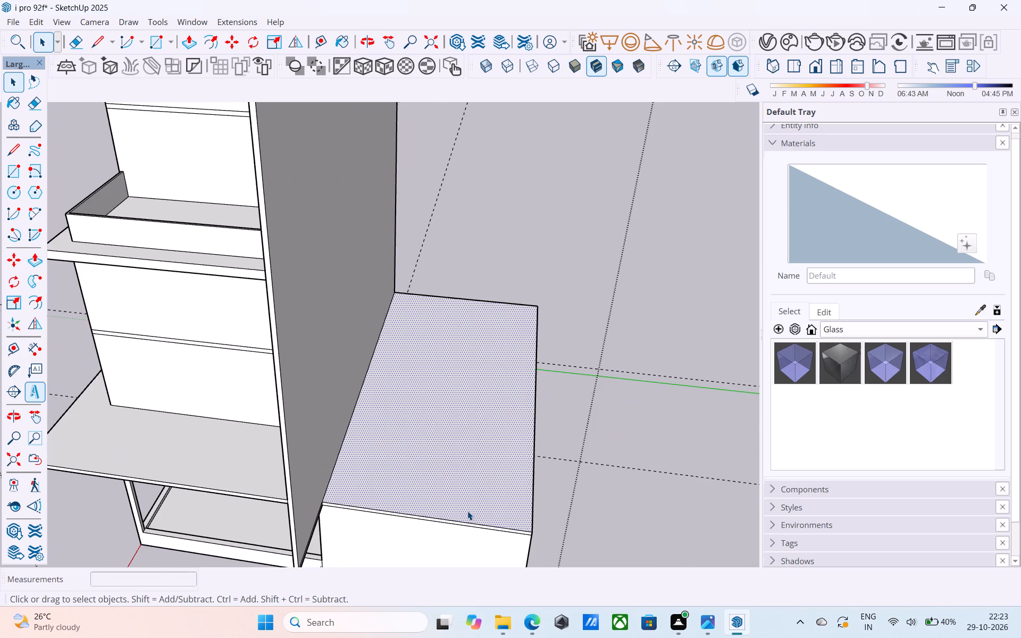
key(f)
click(467, 511)
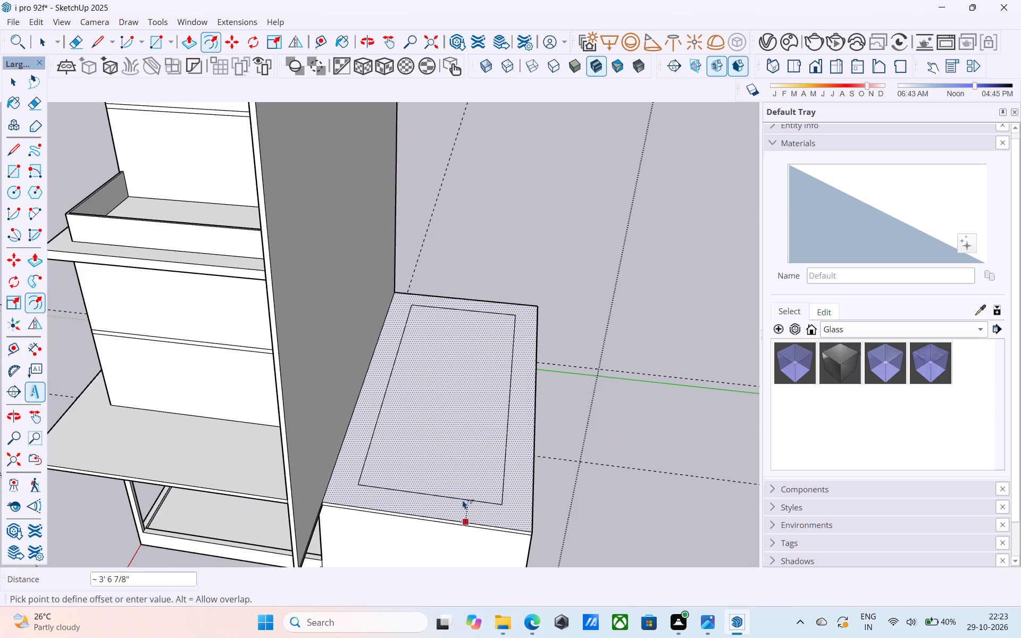
text(6")
key(Return)
key(space)
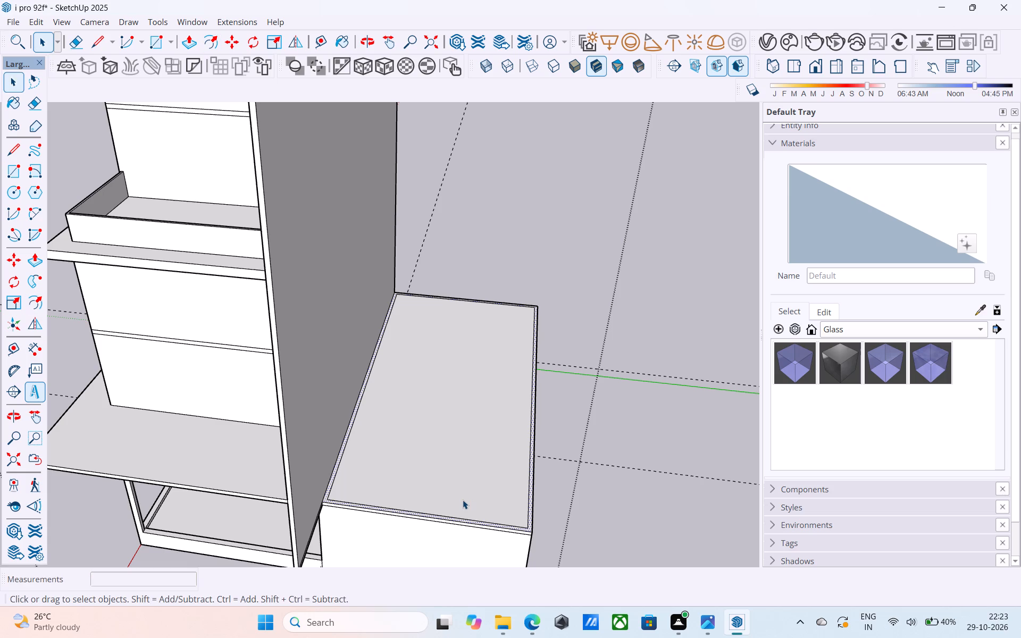
Copy the front inner offset edge on the low block's roof 4' back along its outer side.
scroll(463, 499, down, 5)
middle_drag(459, 500, 464, 496)
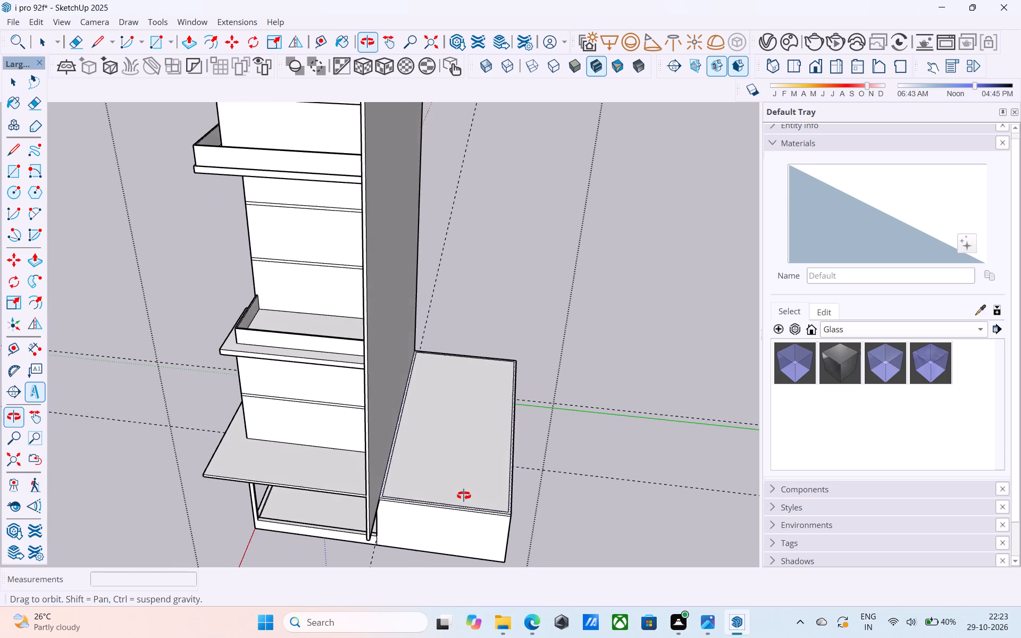
middle_drag(464, 496, 460, 516)
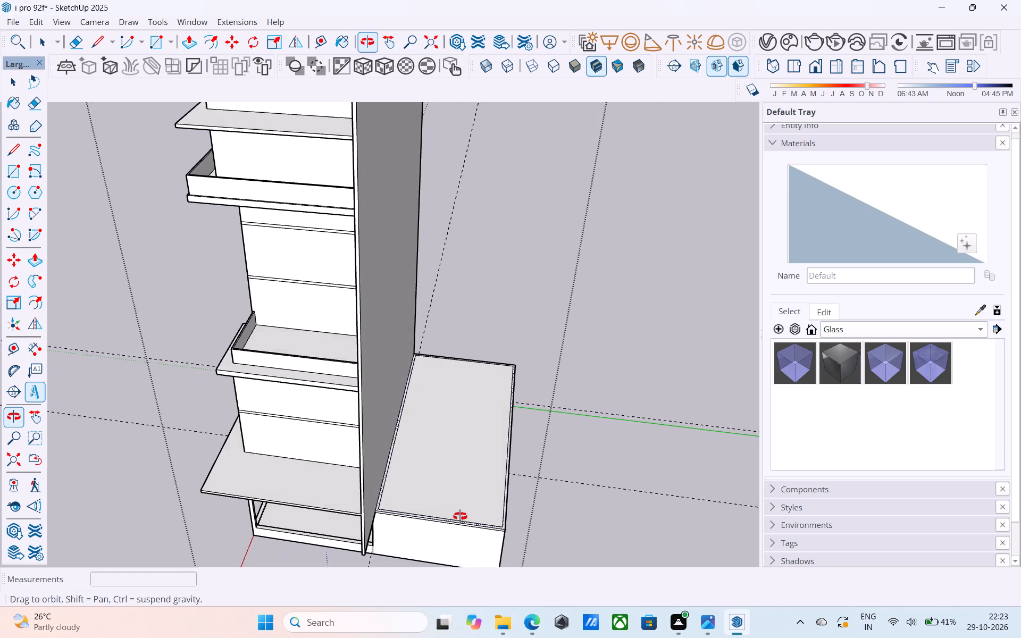
middle_drag(460, 516, 446, 506)
middle_drag(451, 521, 422, 505)
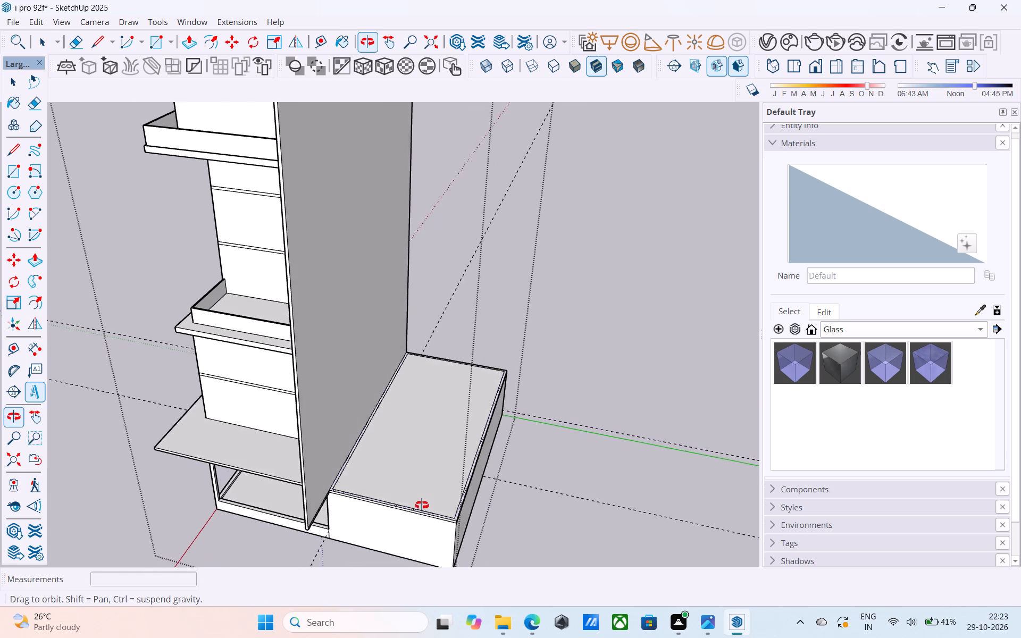
middle_drag(422, 505, 421, 505)
scroll(416, 534, up, 16)
click(490, 497)
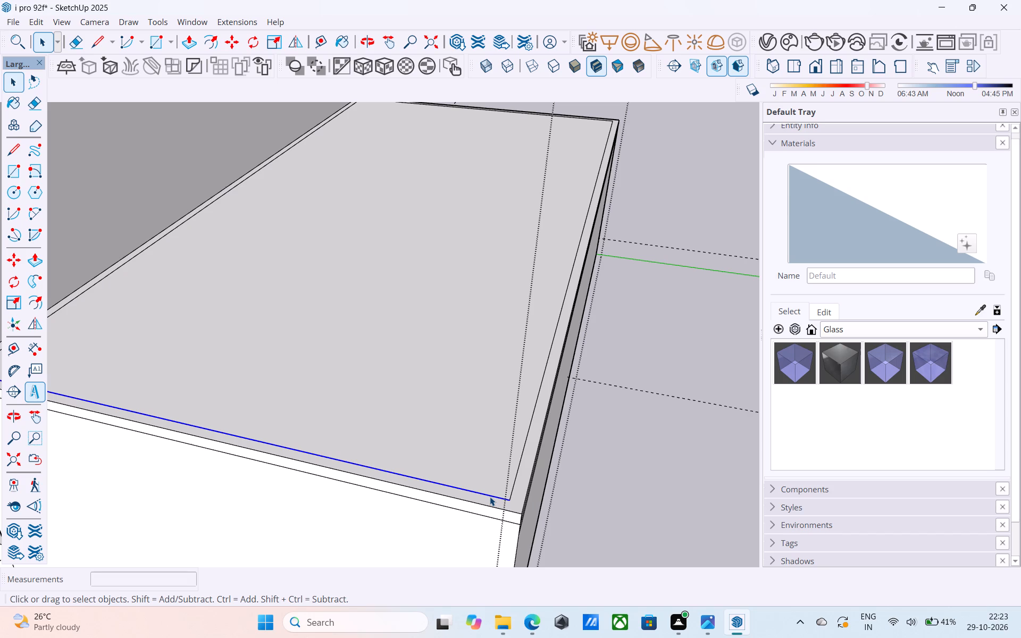
key(m)
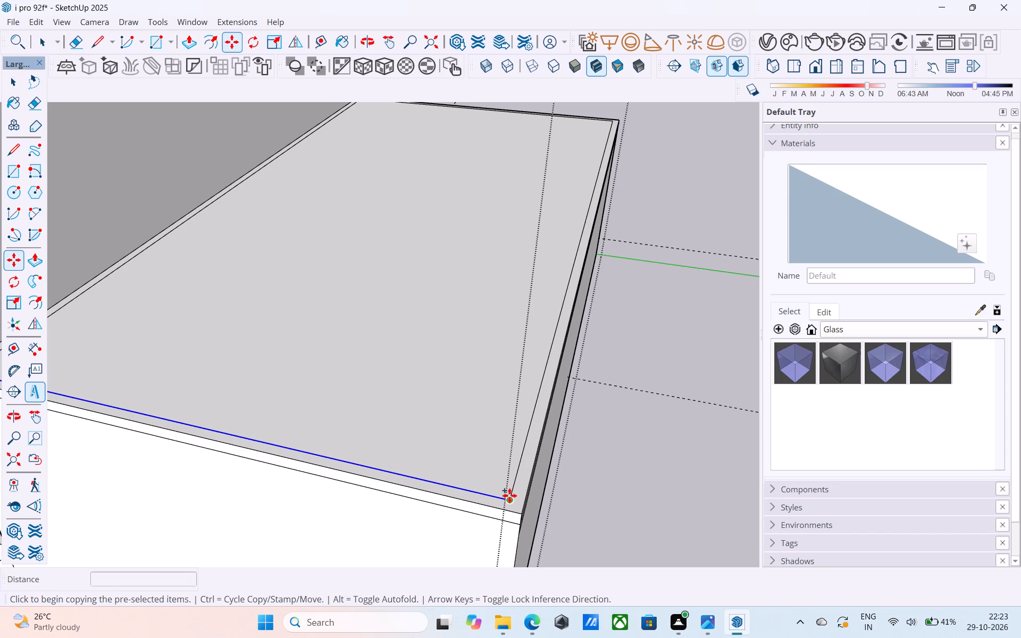
click(509, 496)
text(4')
key(Return)
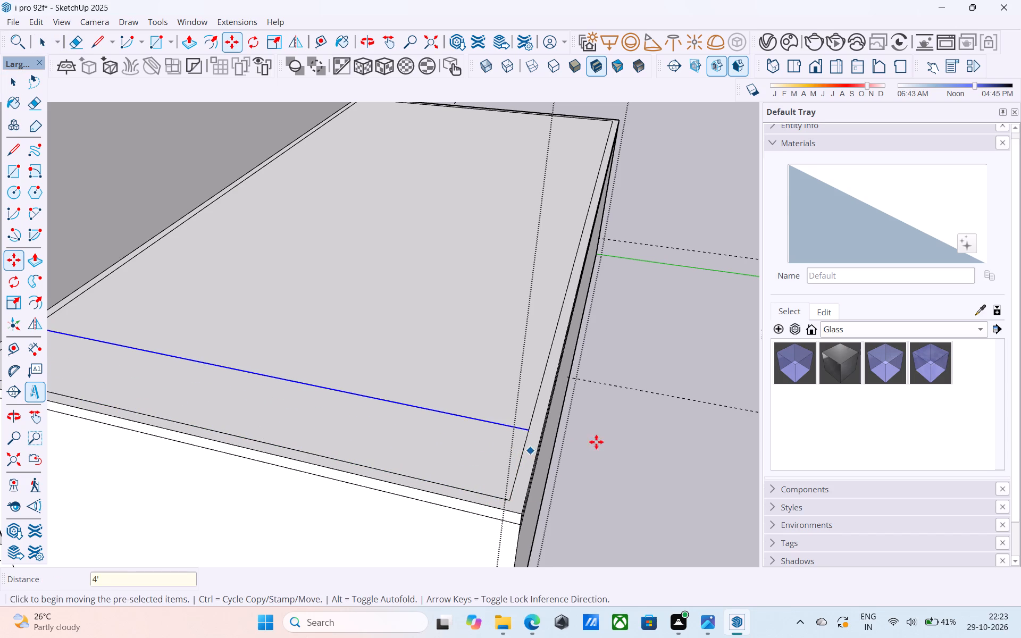
Copy the new cross line on the low block's roof a further 6" back to mark a wall band.
scroll(615, 439, down, 7)
middle_drag(615, 439, 603, 438)
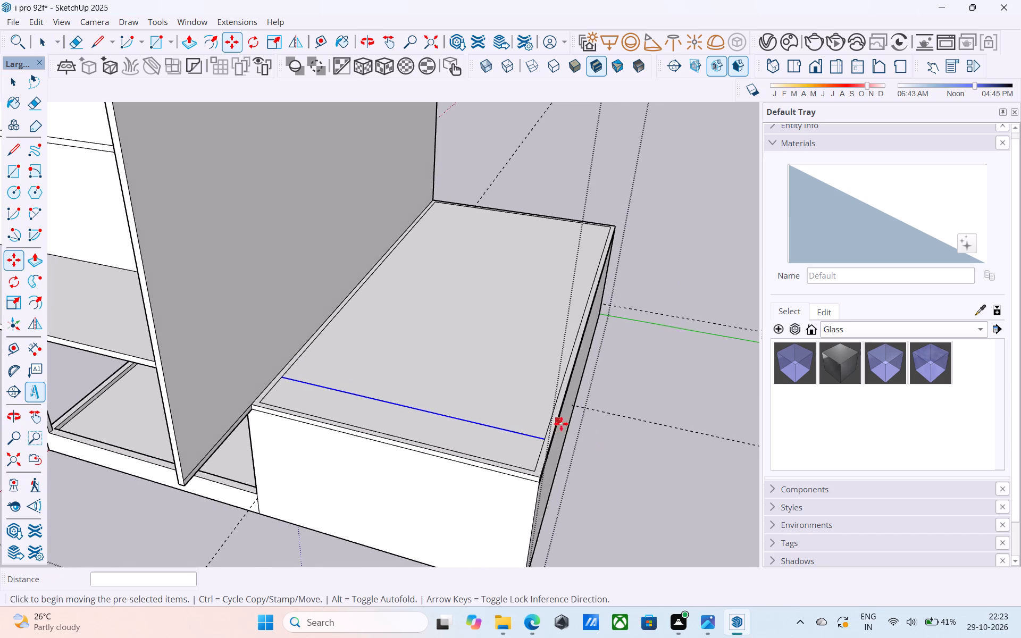
scroll(534, 437, up, 15)
click(535, 433)
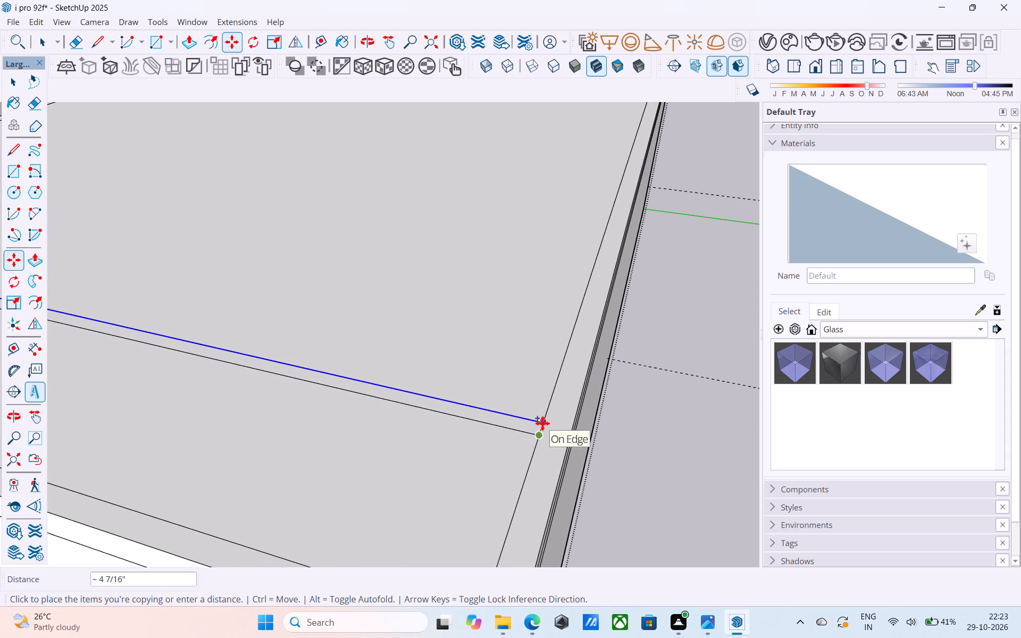
key(6)
key(shift+quotedbl)
key(Return)
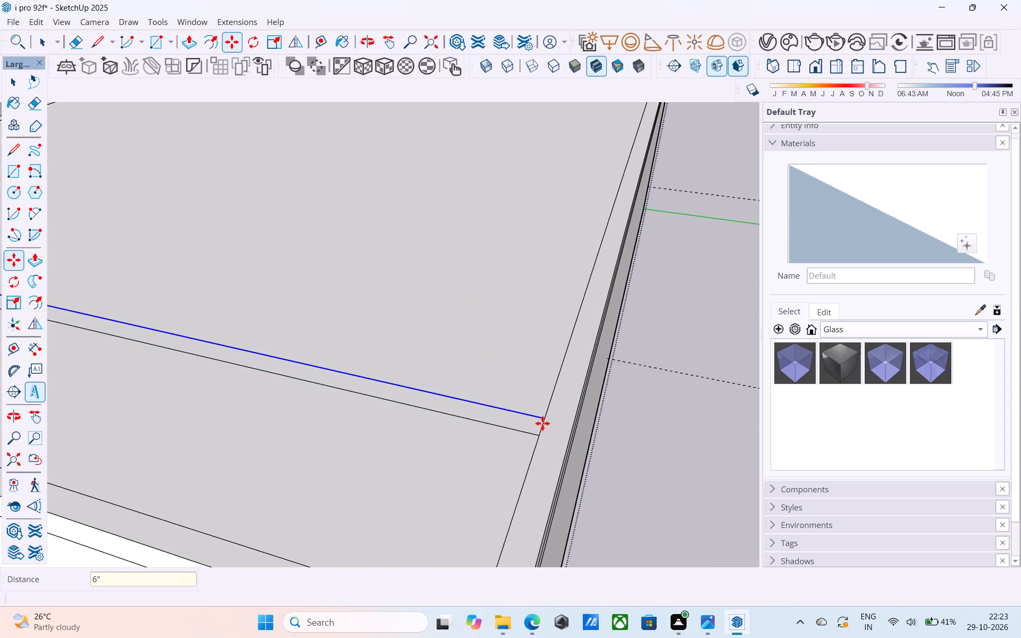
key(space)
Examine the marked-out roof of the low block and the ground-floor front from above and at eye level.
scroll(542, 423, down, 13)
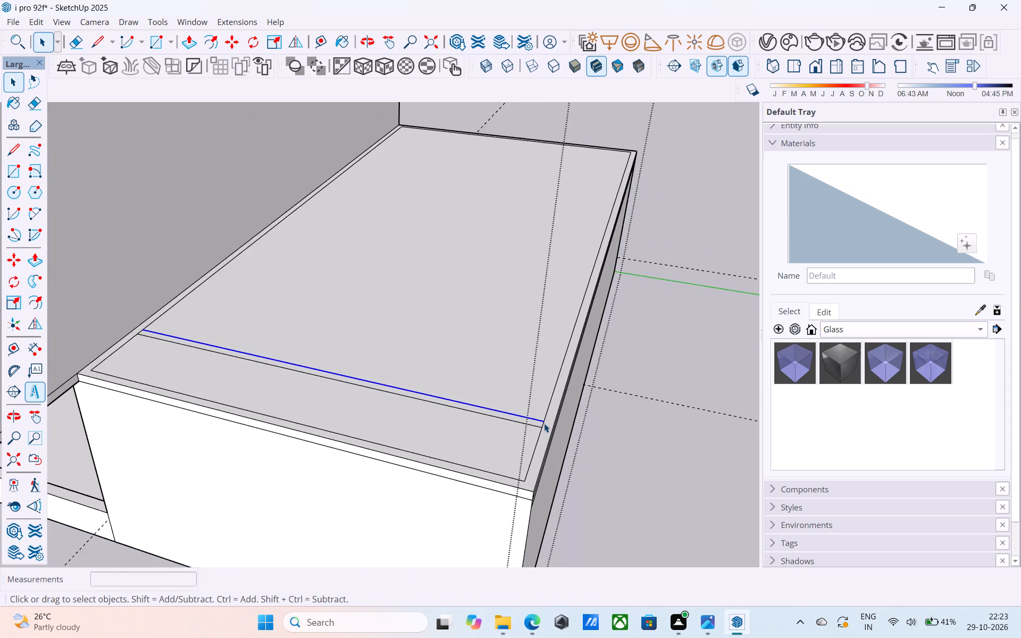
scroll(544, 423, down, 3)
middle_drag(544, 423, 549, 438)
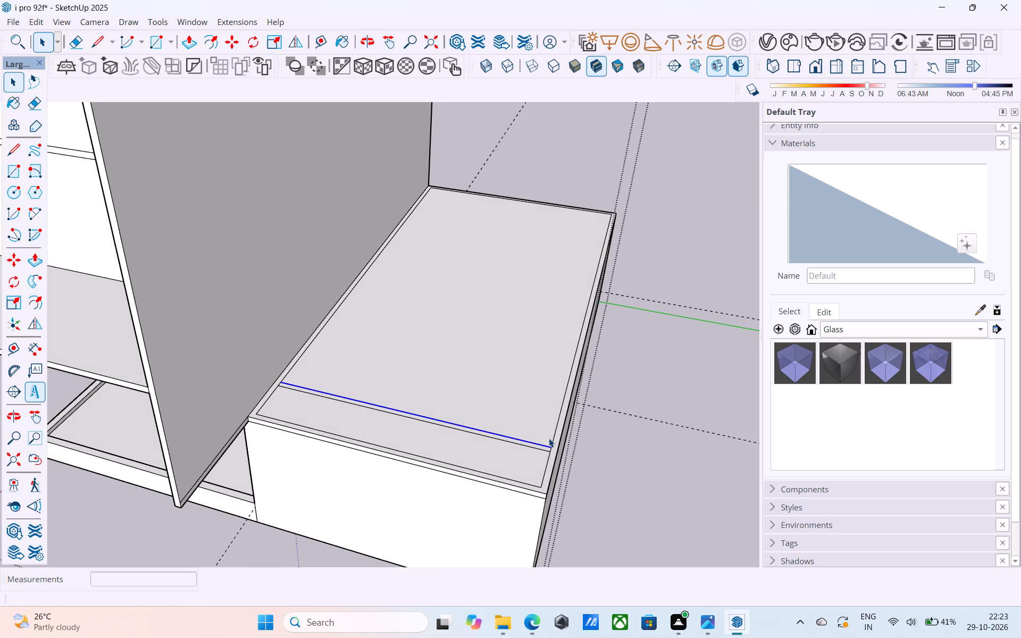
middle_drag(549, 438, 541, 432)
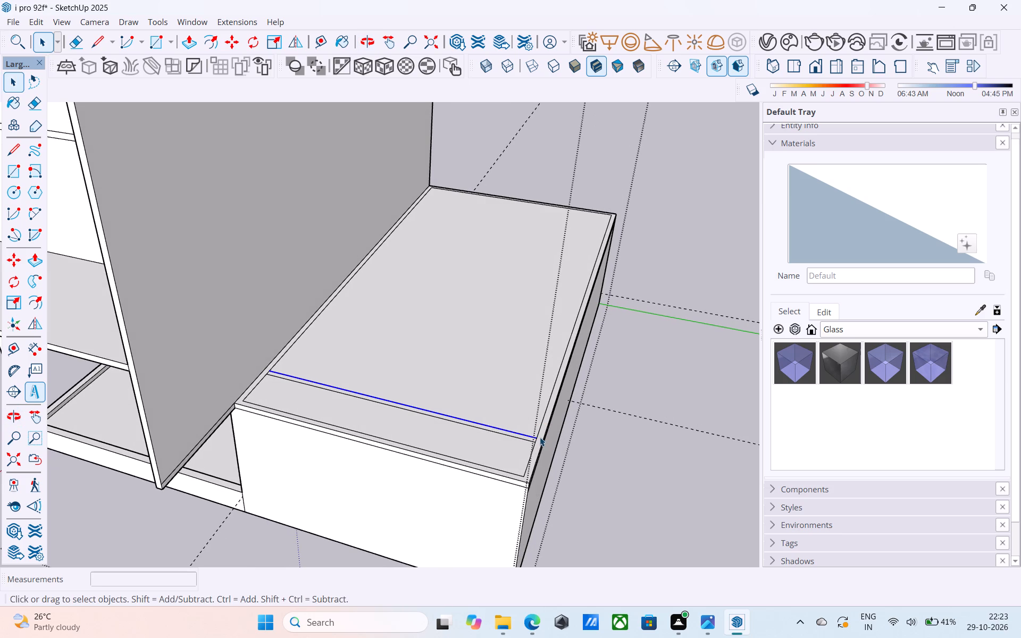
middle_drag(540, 437, 531, 437)
scroll(531, 437, up, 6)
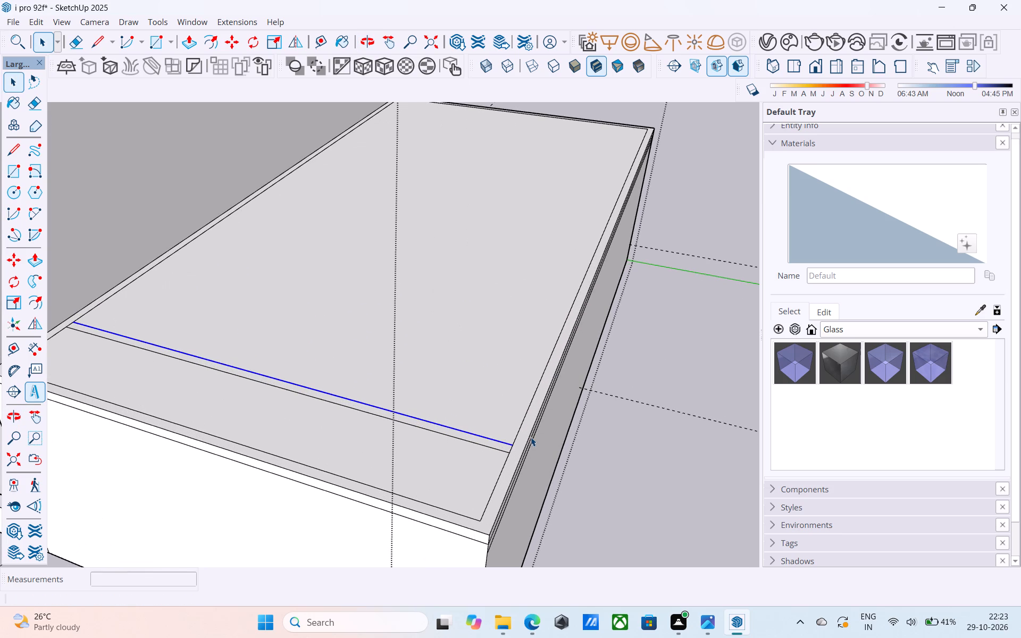
scroll(531, 436, down, 6)
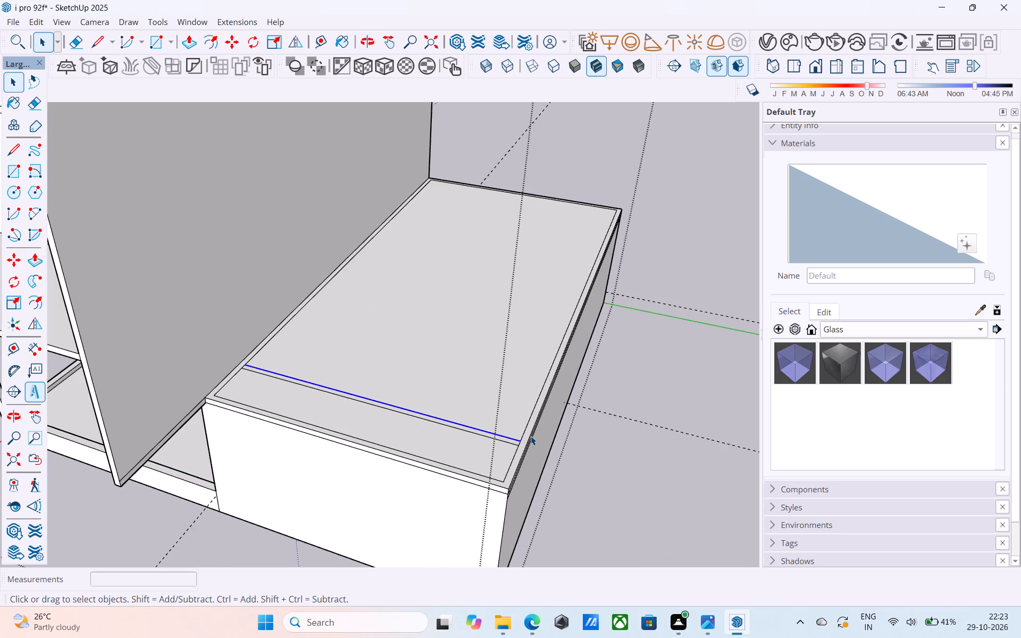
scroll(532, 431, down, 5)
middle_drag(541, 418, 619, 323)
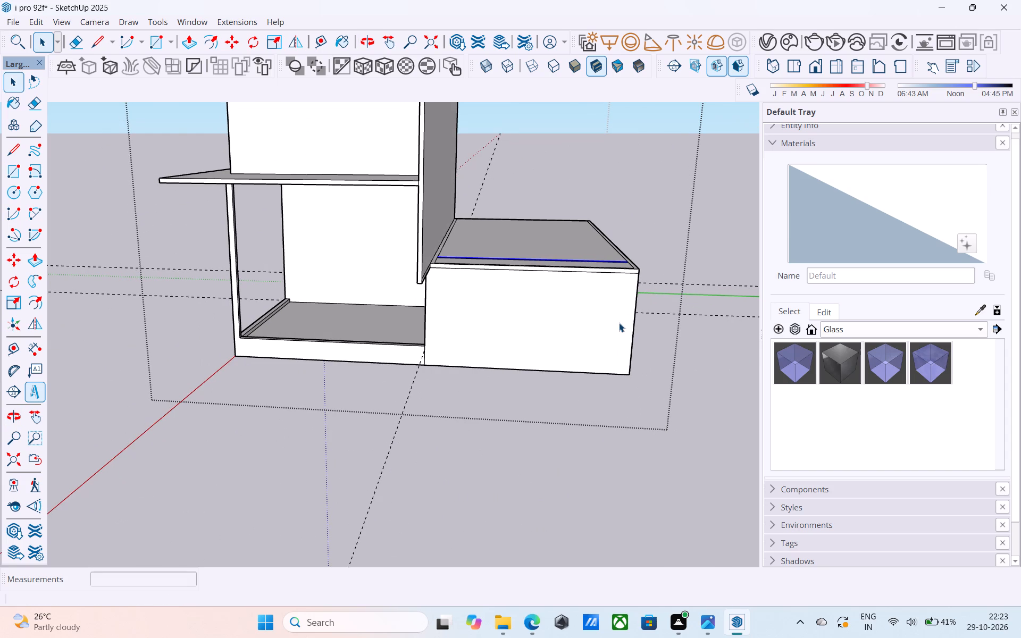
middle_drag(619, 323, 634, 314)
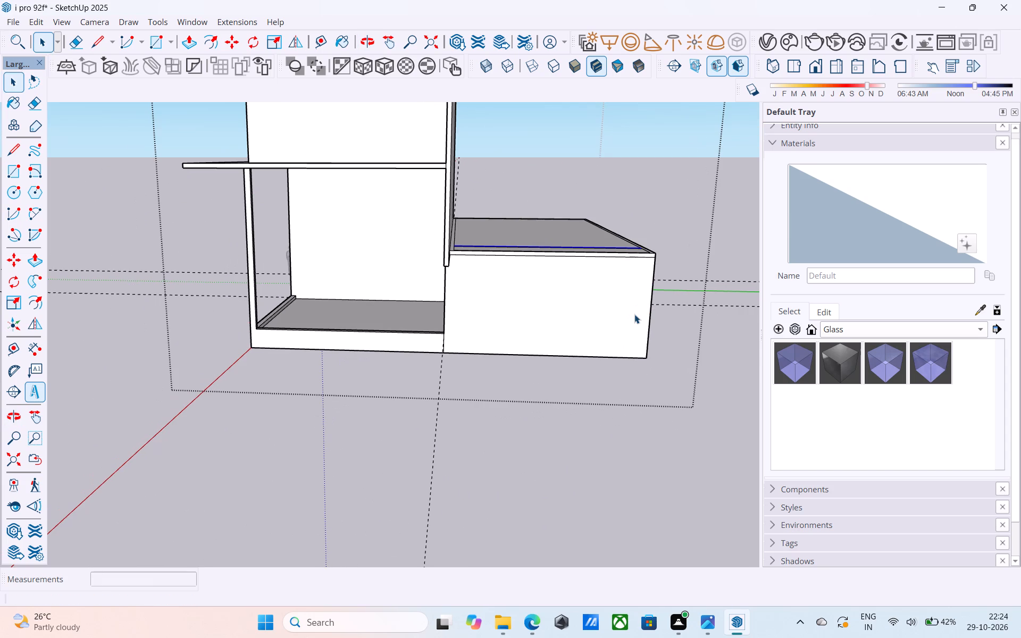
middle_drag(634, 314, 611, 370)
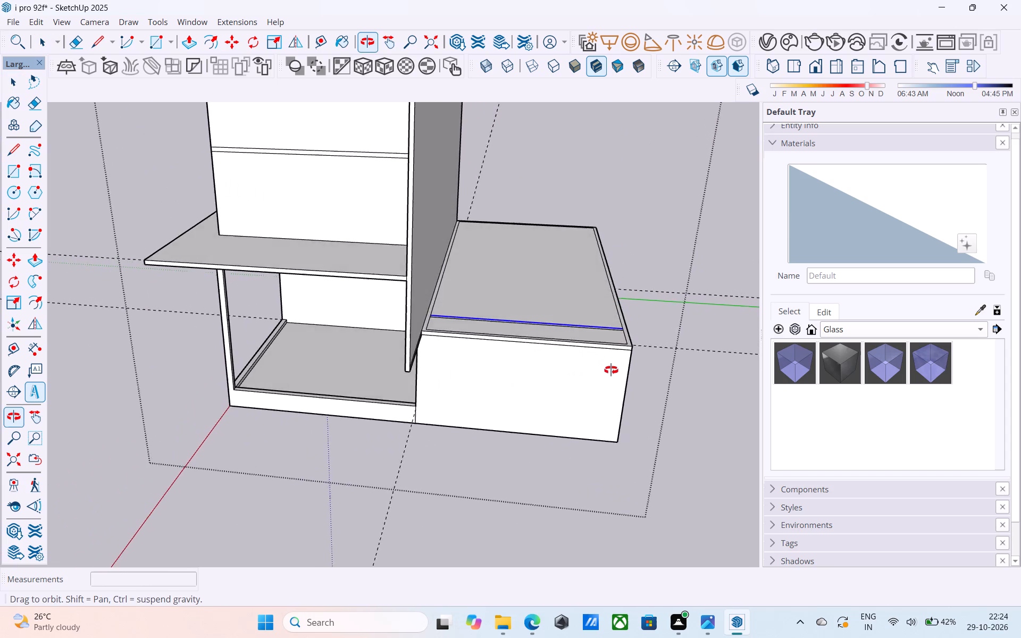
middle_drag(611, 370, 583, 438)
Erase the short offset segment between the two cross lines at the low block's outer side.
scroll(583, 438, up, 12)
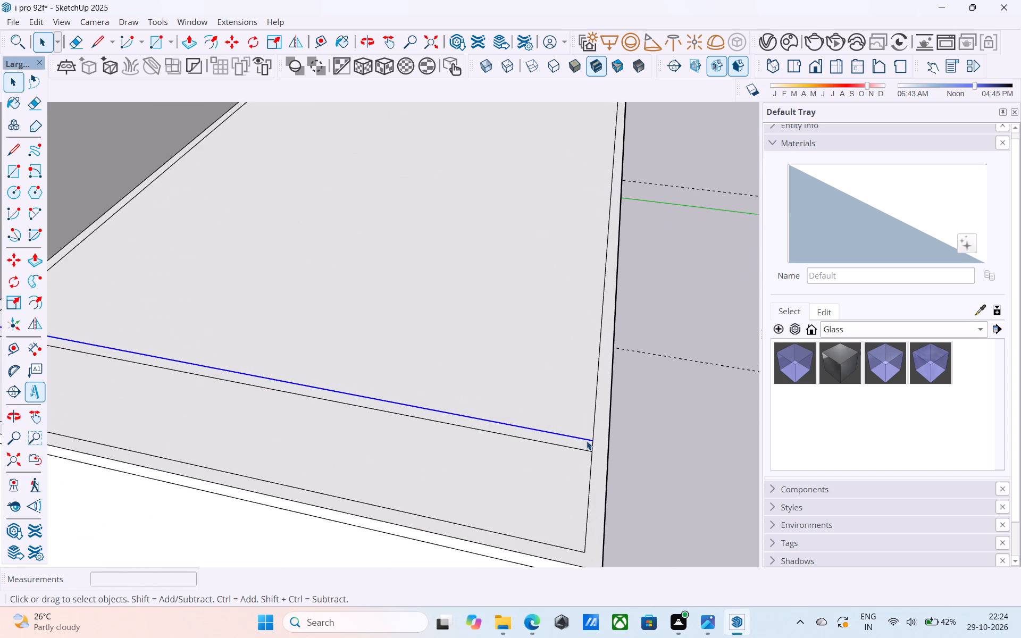
scroll(587, 441, up, 5)
key(e)
click(595, 449)
key(space)
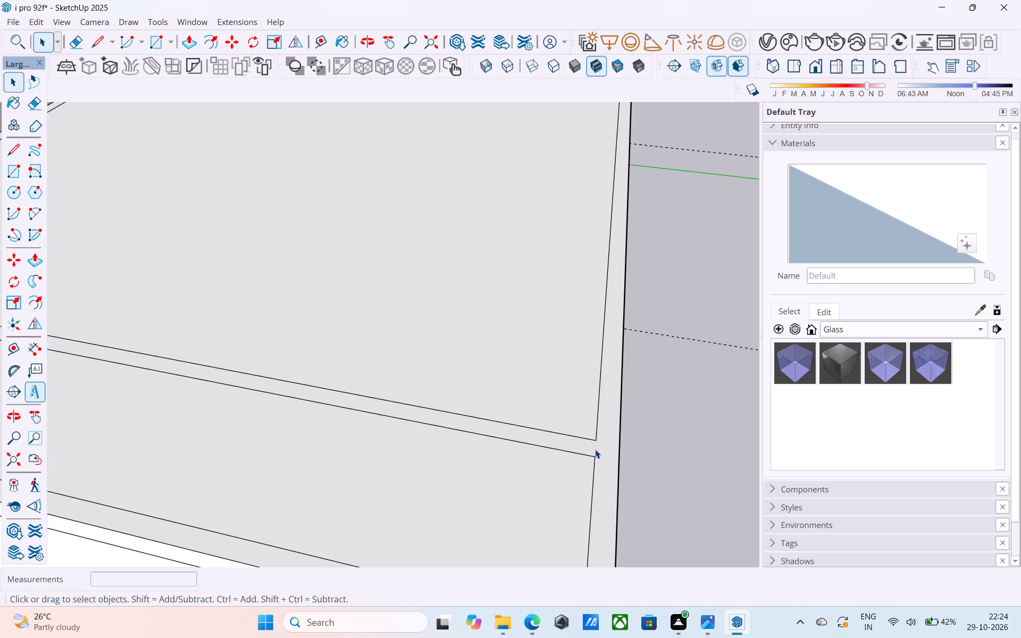
Draw a 6" line extending the front cross line to the outer edge of the low block's roof.
key(l)
scroll(620, 444, up, 5)
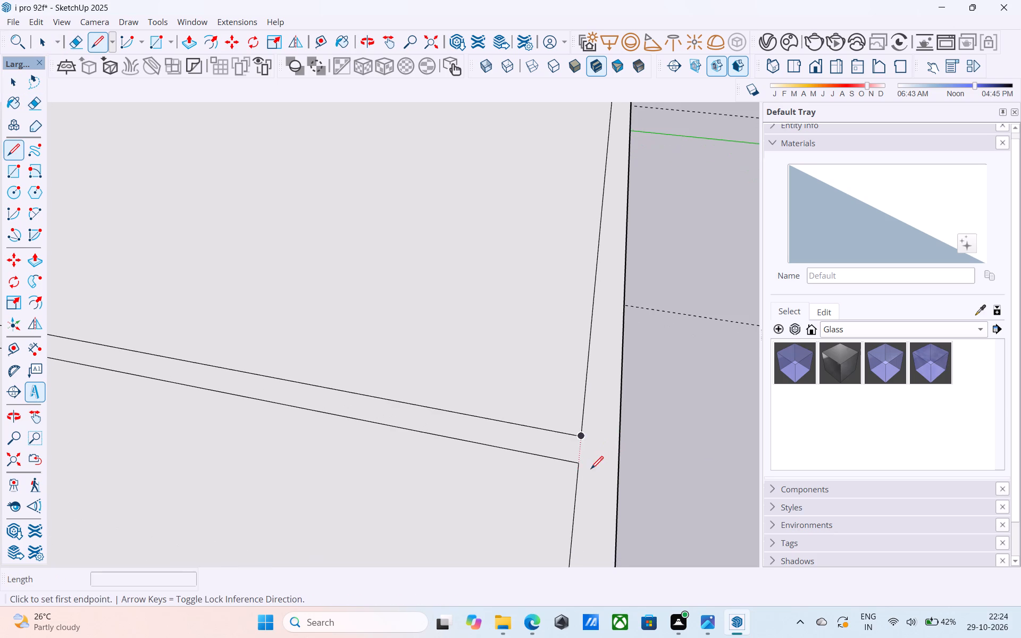
click(579, 466)
click(618, 475)
scroll(633, 531, down, 3)
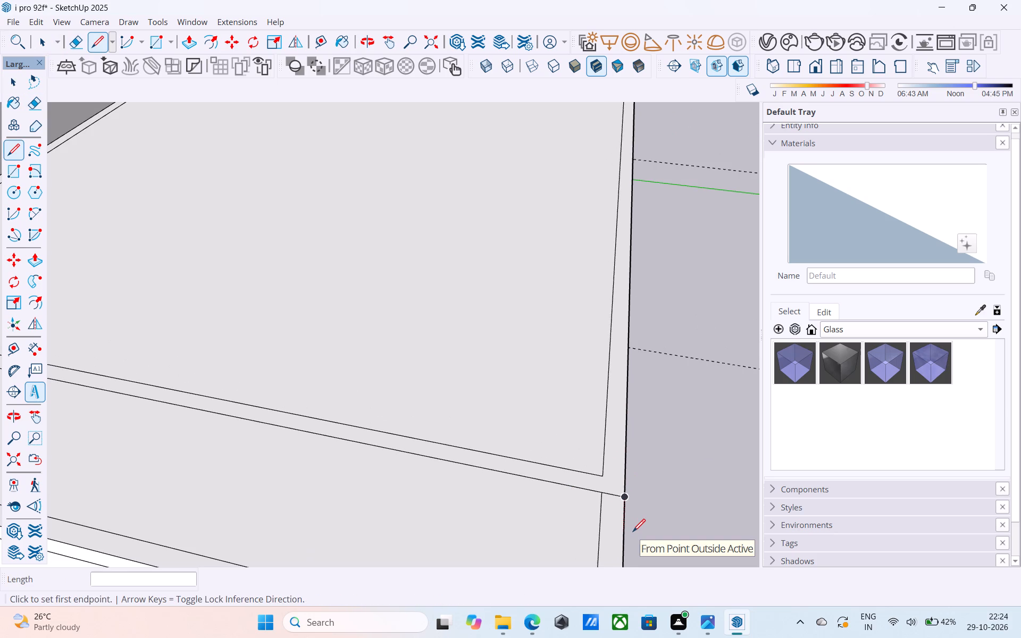
scroll(633, 533, down, 6)
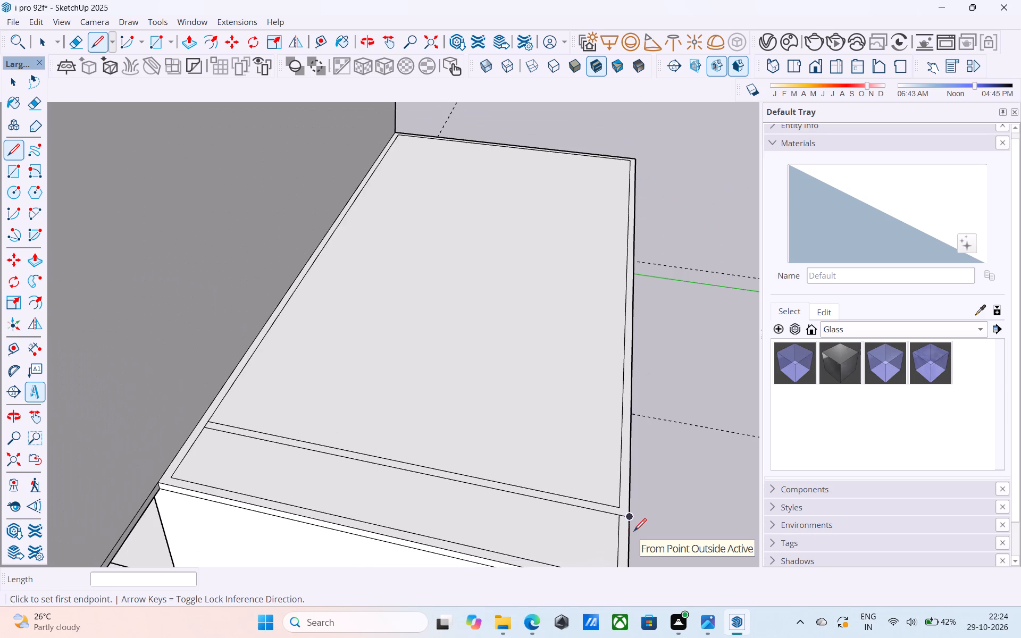
Draw a 6" line extending the front cross line to the tall side wall on the low block's roof.
scroll(635, 530, down, 5)
middle_drag(615, 515, 599, 487)
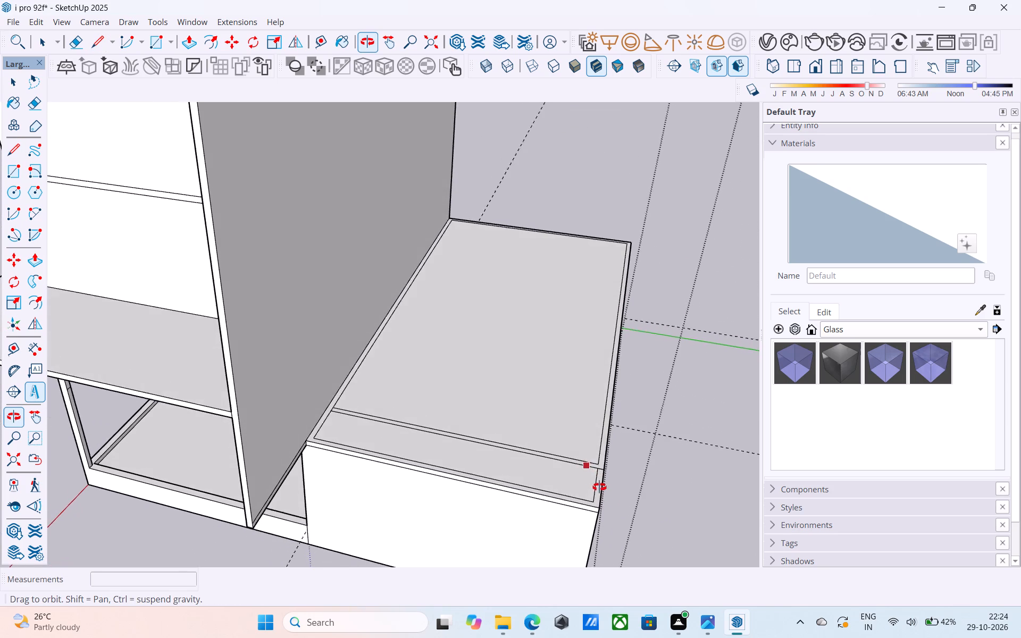
middle_drag(599, 487, 599, 484)
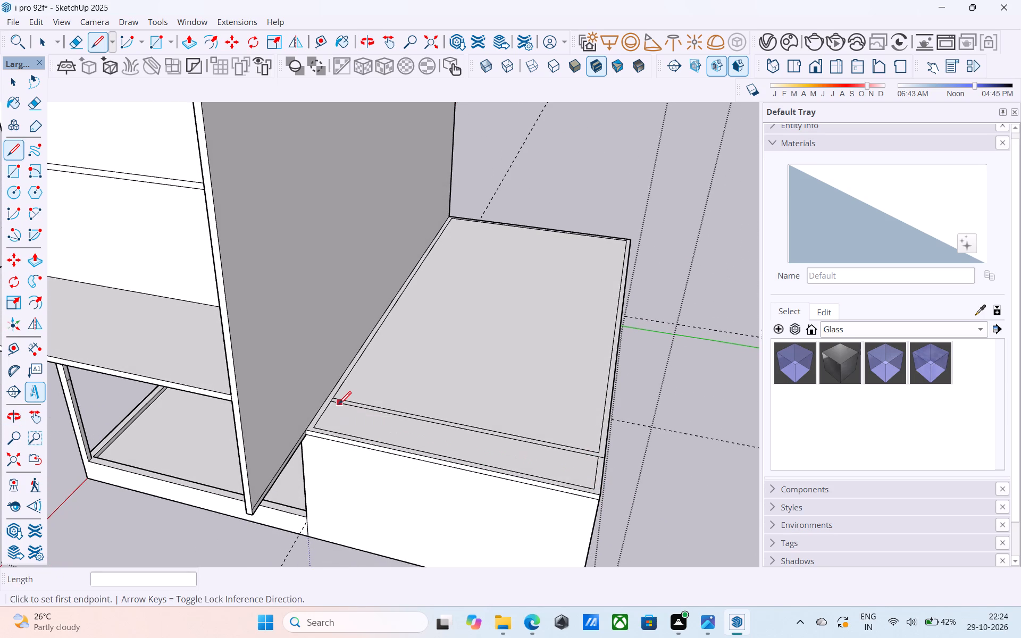
middle_drag(336, 404, 315, 399)
scroll(315, 399, up, 1)
middle_drag(315, 399, 331, 403)
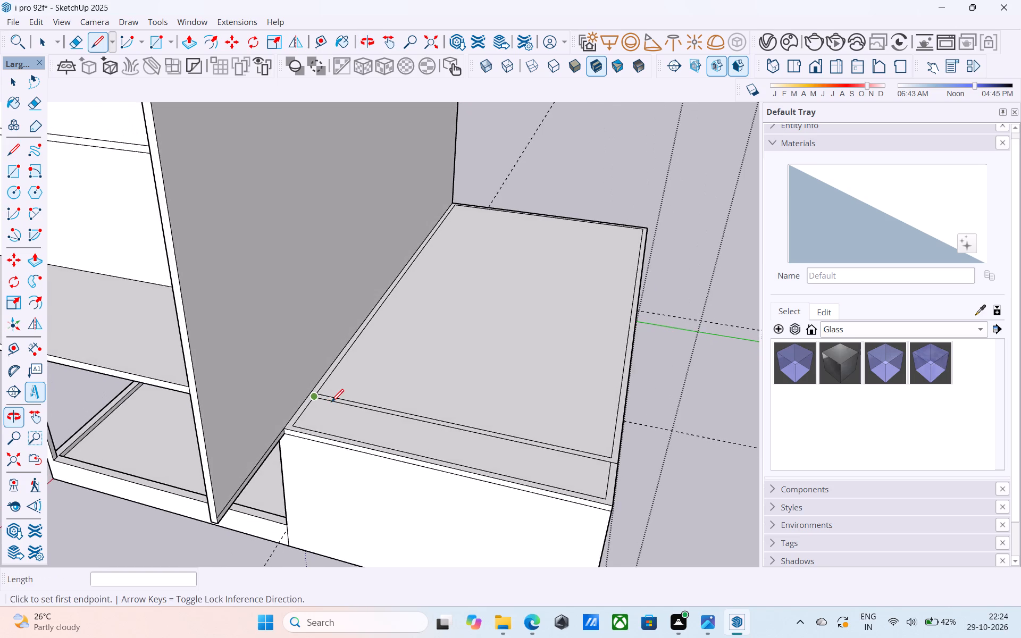
scroll(331, 403, up, 10)
drag(285, 388, 279, 385)
click(273, 384)
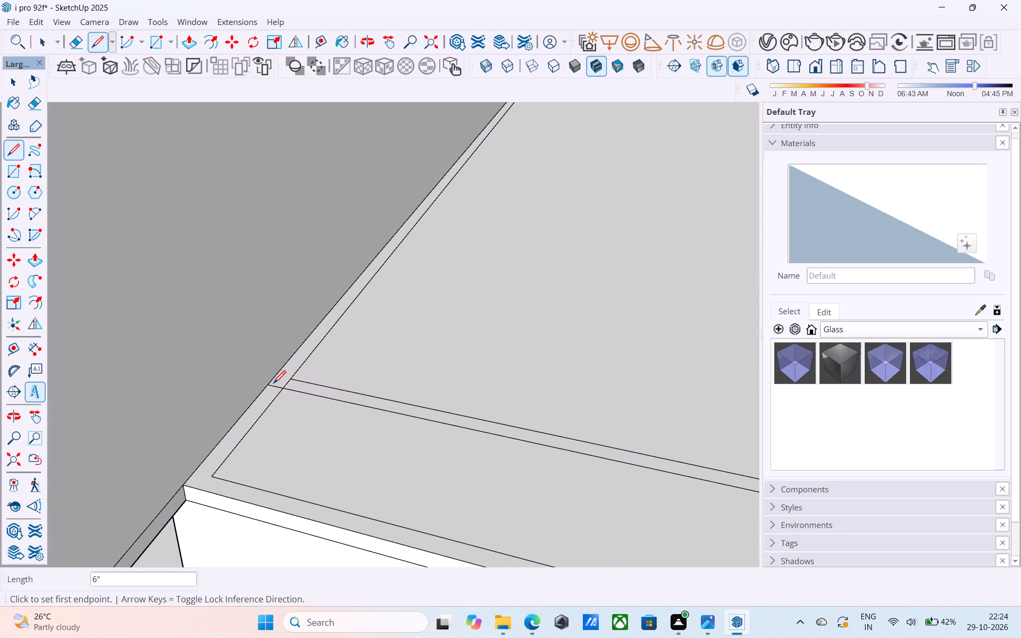
Erase the short offset segment between the two cross lines at the tall side wall.
key(e)
scroll(288, 381, up, 4)
drag(296, 385, 279, 377)
key(space)
scroll(281, 377, down, 5)
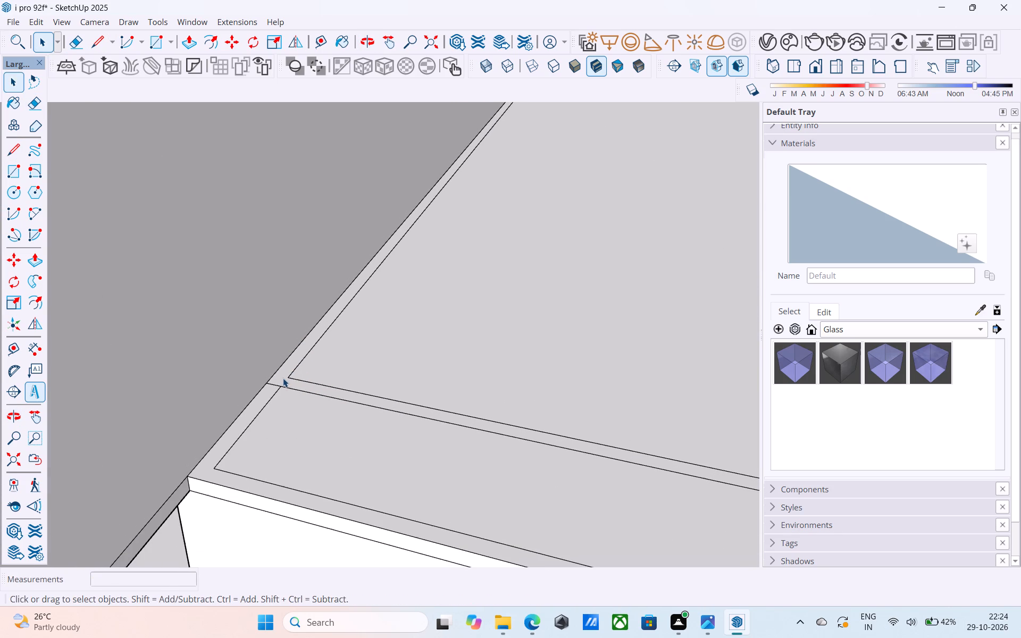
scroll(286, 378, down, 6)
middle_click(273, 370)
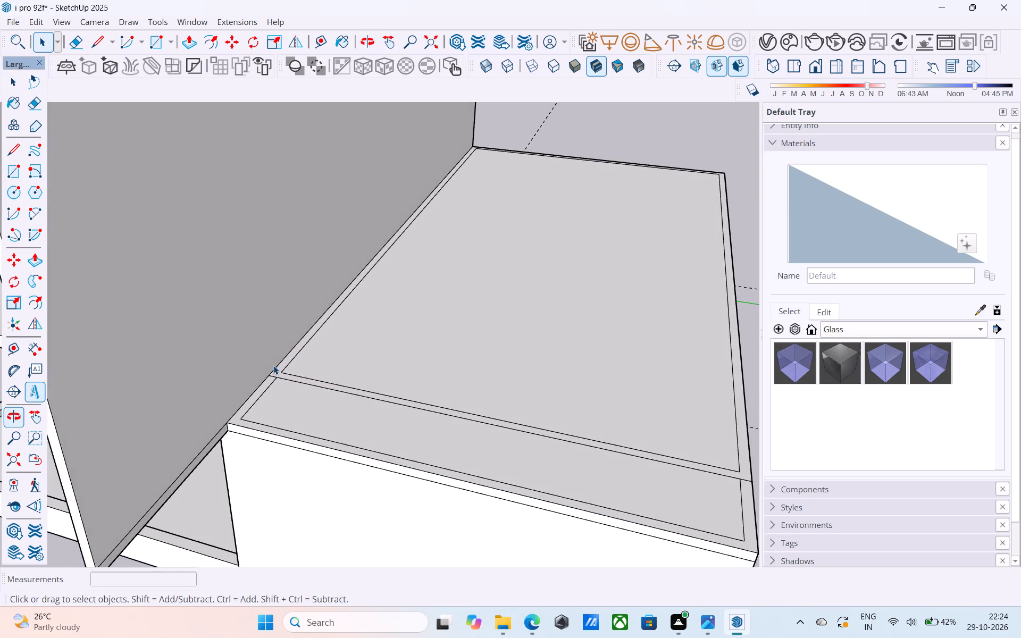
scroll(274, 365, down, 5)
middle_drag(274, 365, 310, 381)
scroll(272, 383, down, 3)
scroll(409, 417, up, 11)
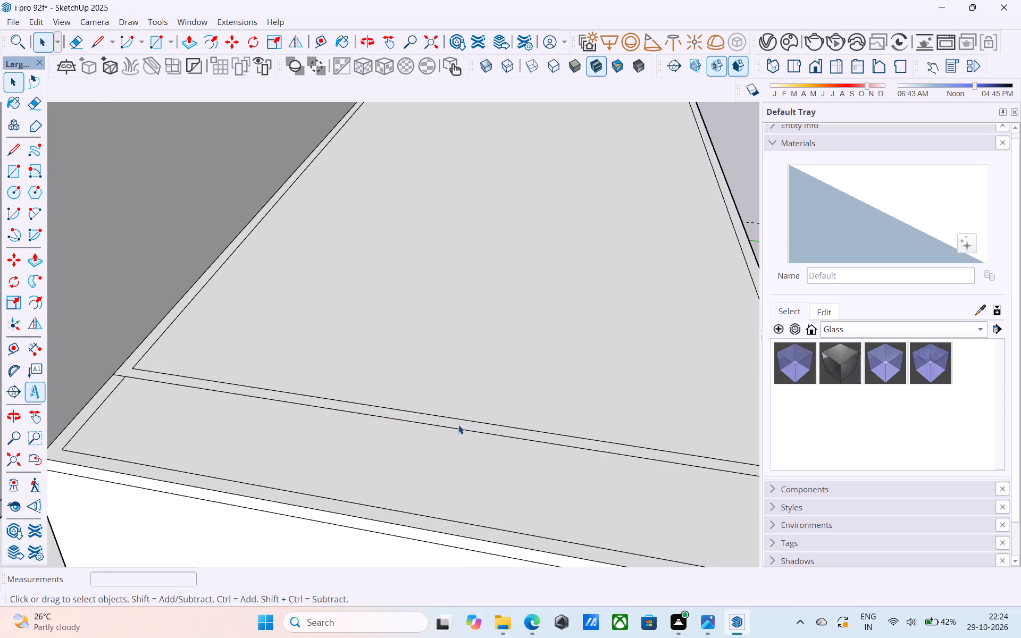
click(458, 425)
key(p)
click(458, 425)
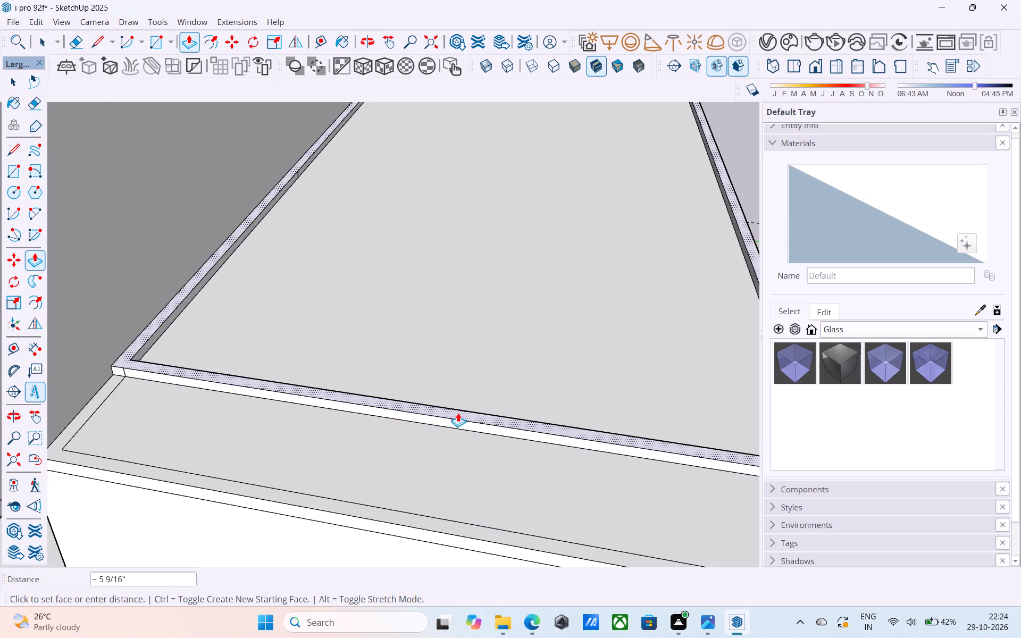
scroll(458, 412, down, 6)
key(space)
Draw a 6" line extending the back cross line to the tall side wall, closing off the wall band's end.
text(l)
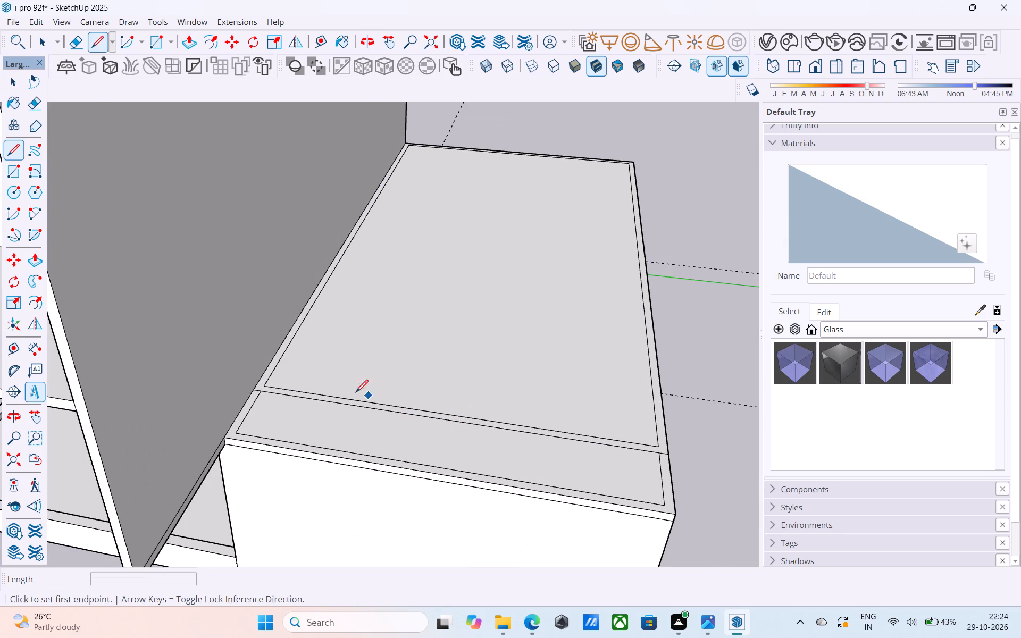
scroll(334, 392, up, 4)
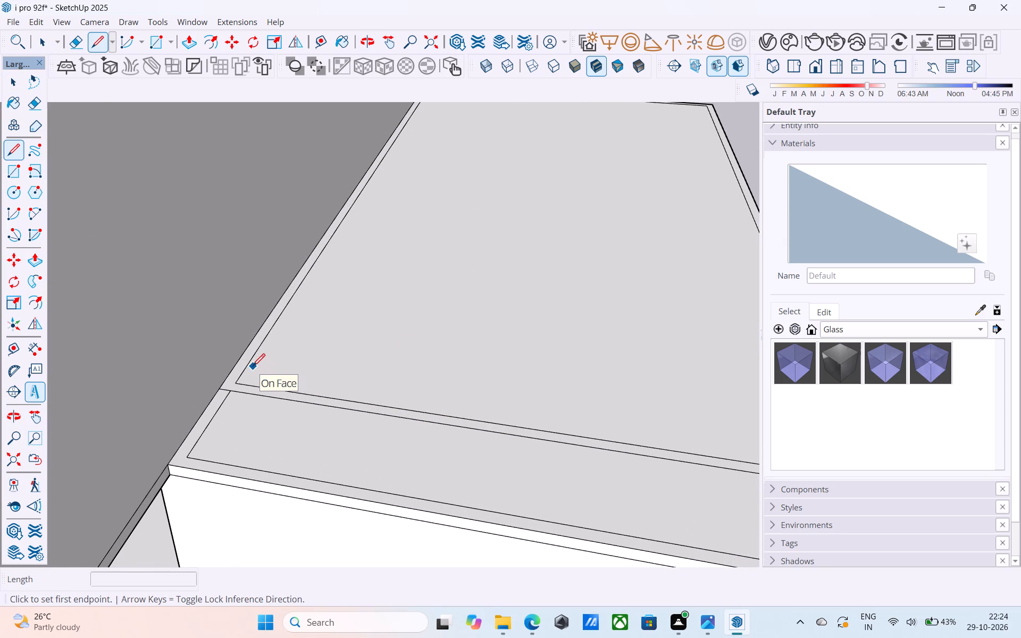
middle_drag(239, 360, 224, 355)
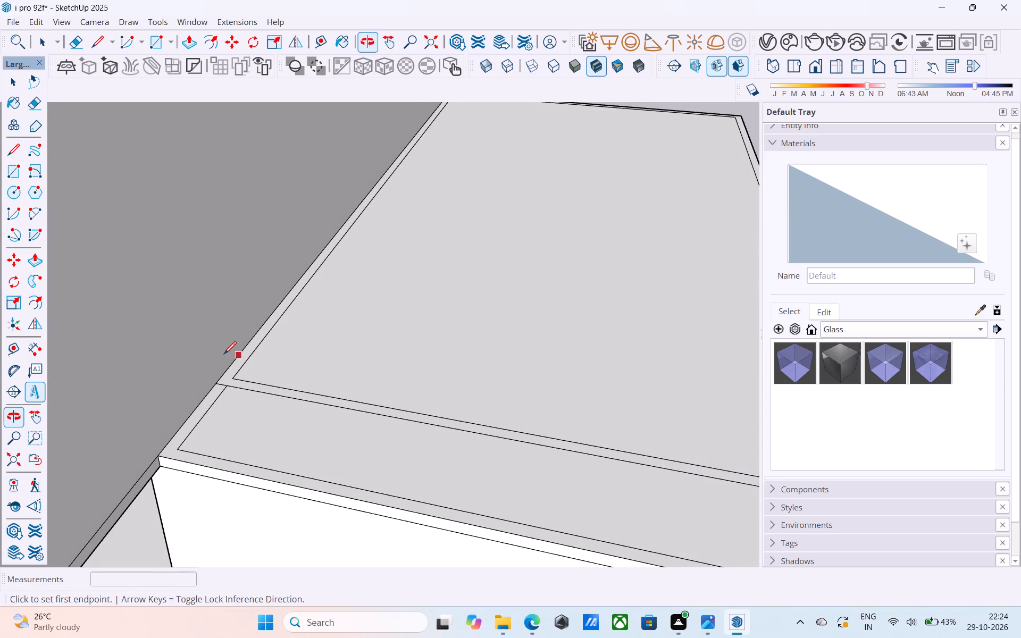
scroll(207, 362, up, 10)
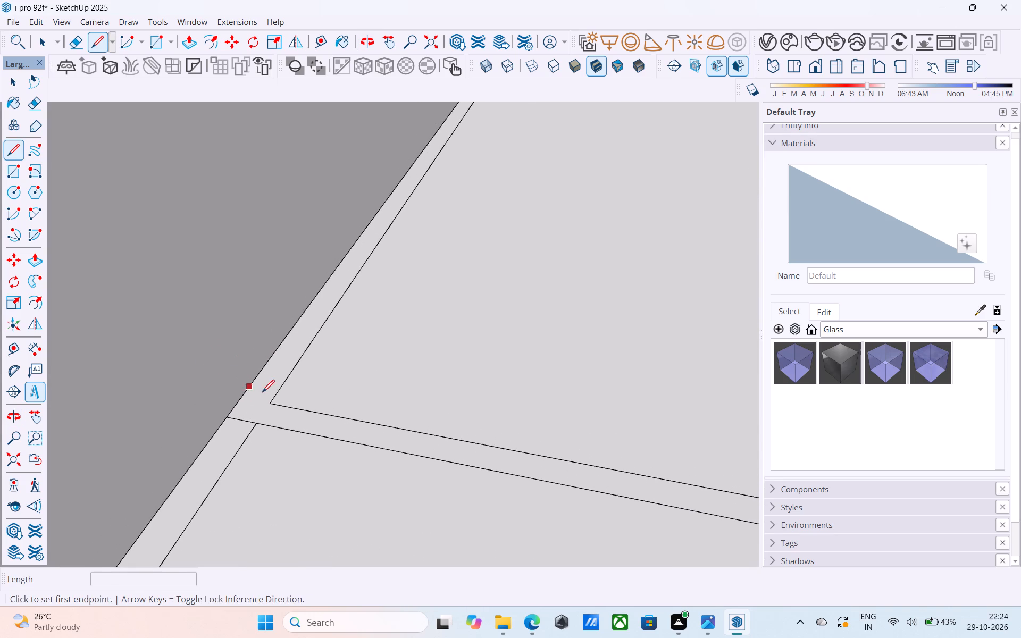
click(270, 399)
click(246, 393)
Draw a 6" line from the roof's rear inner offset corner to the tall side wall, extending the rear offset line.
scroll(247, 391, down, 17)
middle_drag(468, 373, 155, 375)
scroll(391, 334, down, 4)
middle_drag(415, 355, 220, 352)
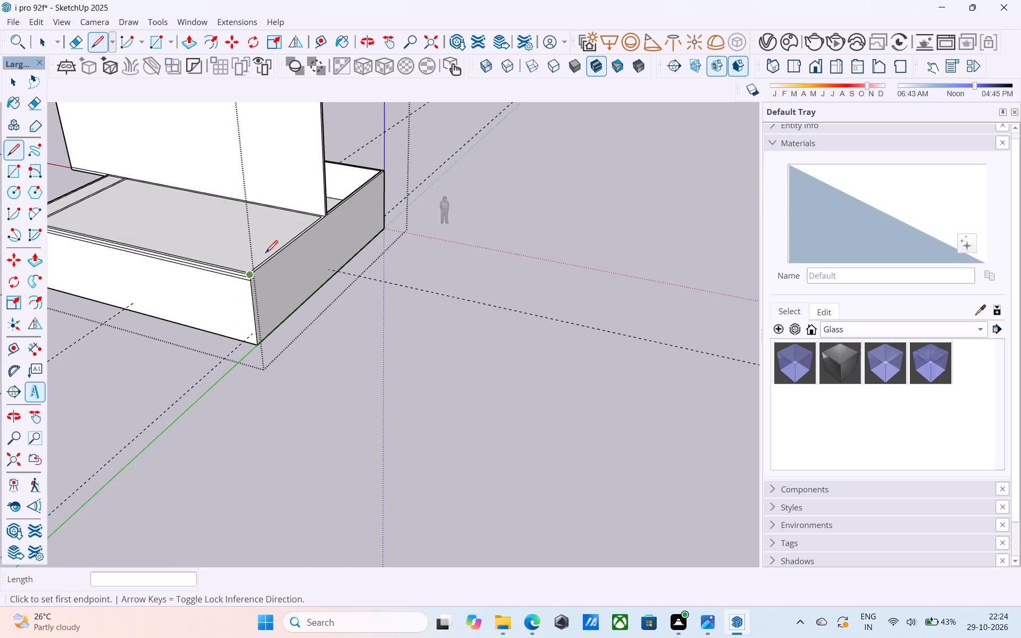
scroll(287, 219, up, 8)
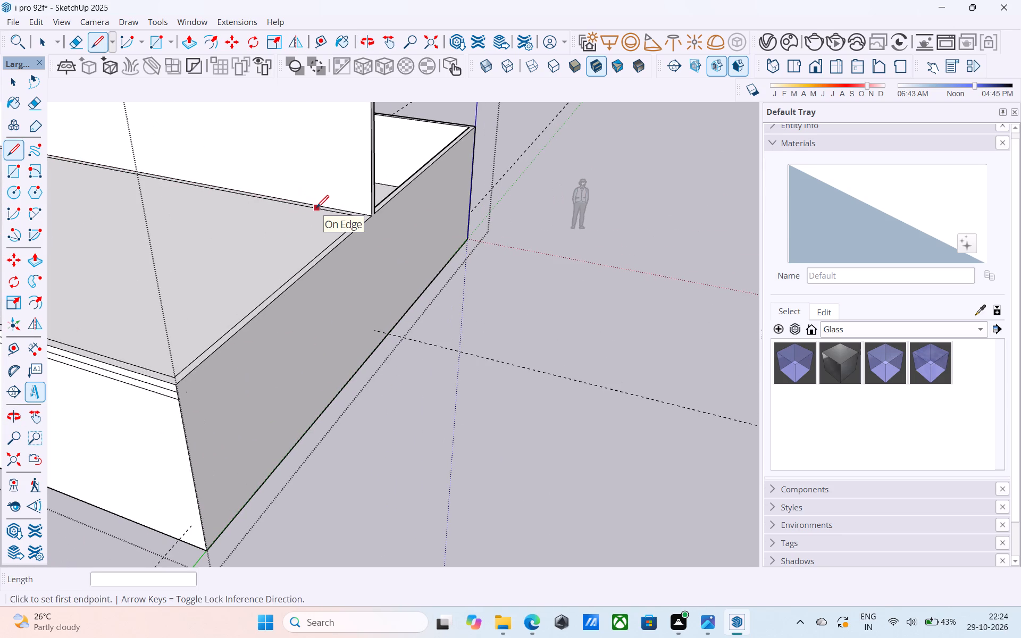
scroll(316, 209, up, 5)
scroll(385, 223, up, 5)
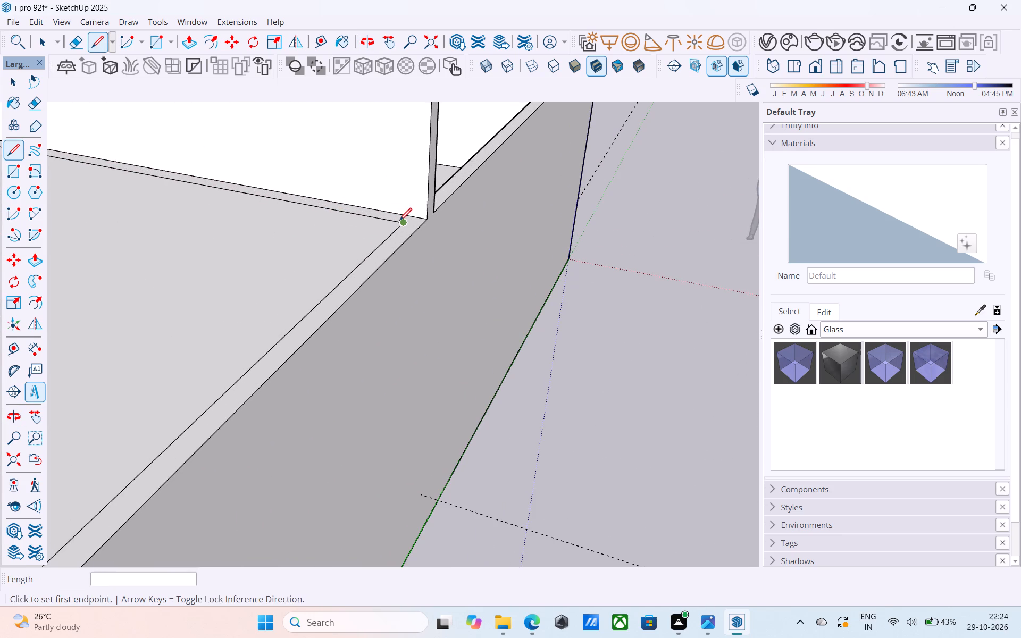
click(400, 222)
scroll(408, 217, up, 13)
key(l)
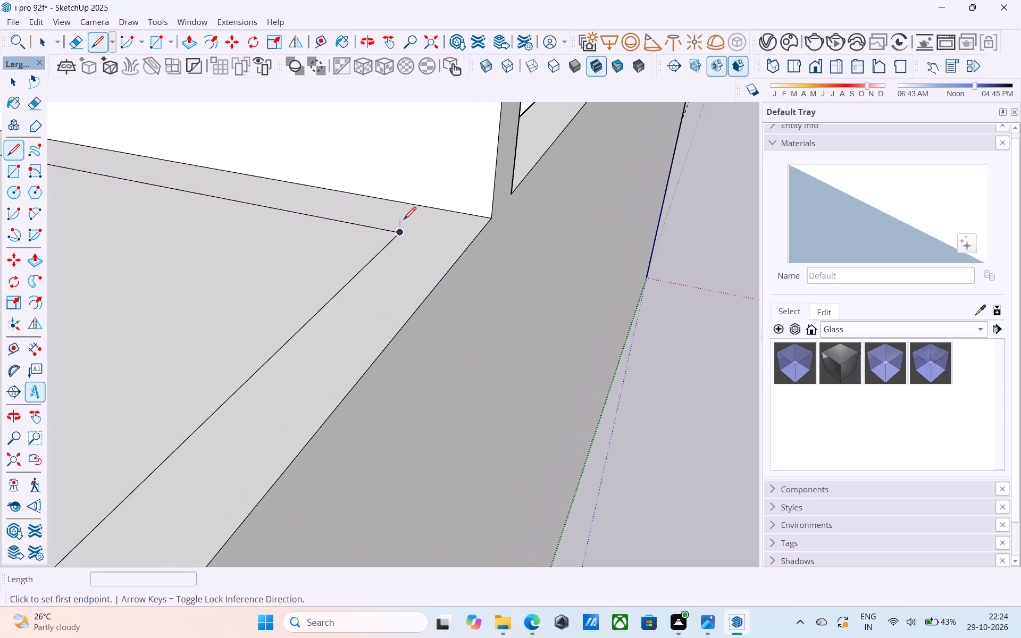
click(398, 232)
click(426, 206)
Push/Pull the 6" wall band around the low block's roof up by 77'.
scroll(517, 220, down, 6)
scroll(534, 222, down, 20)
scroll(534, 222, down, 4)
middle_drag(443, 267, 843, 253)
middle_drag(656, 311, 722, 331)
scroll(643, 318, up, 6)
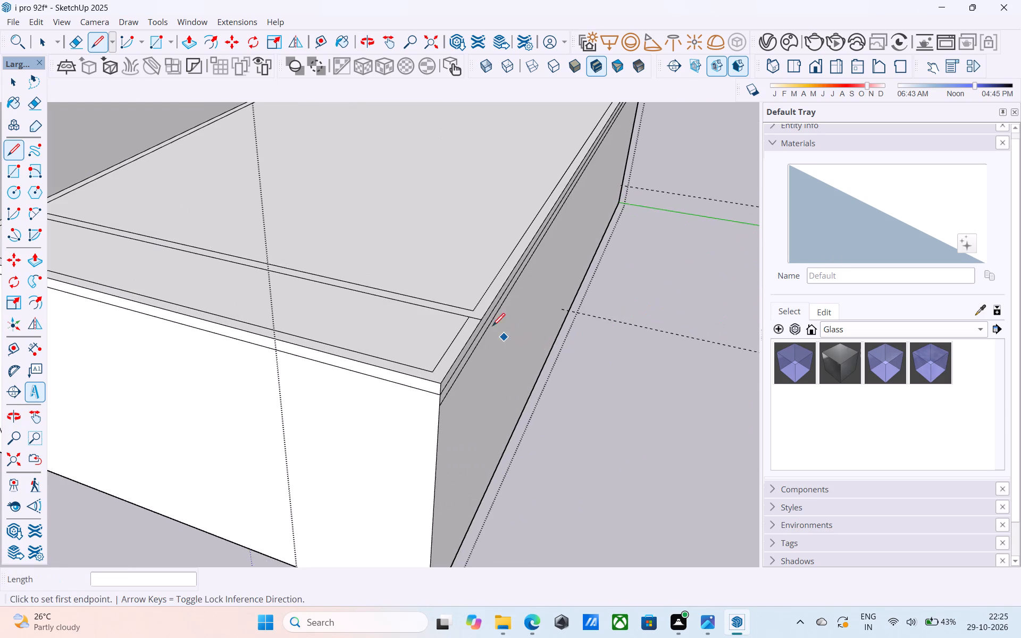
scroll(488, 324, up, 4)
key(space)
click(473, 312)
key(p)
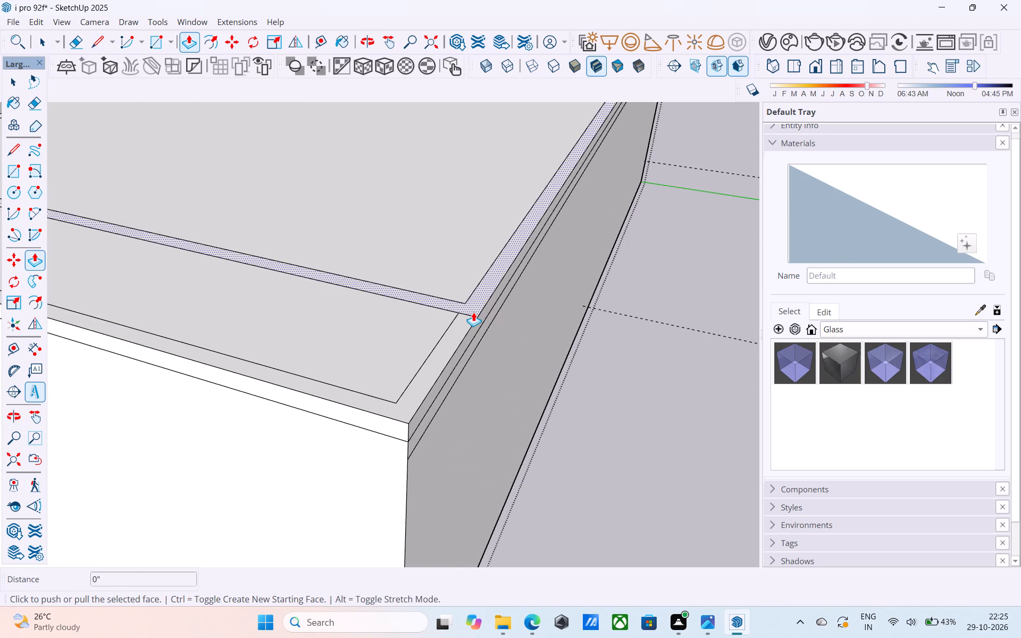
click(473, 312)
scroll(472, 292, down, 9)
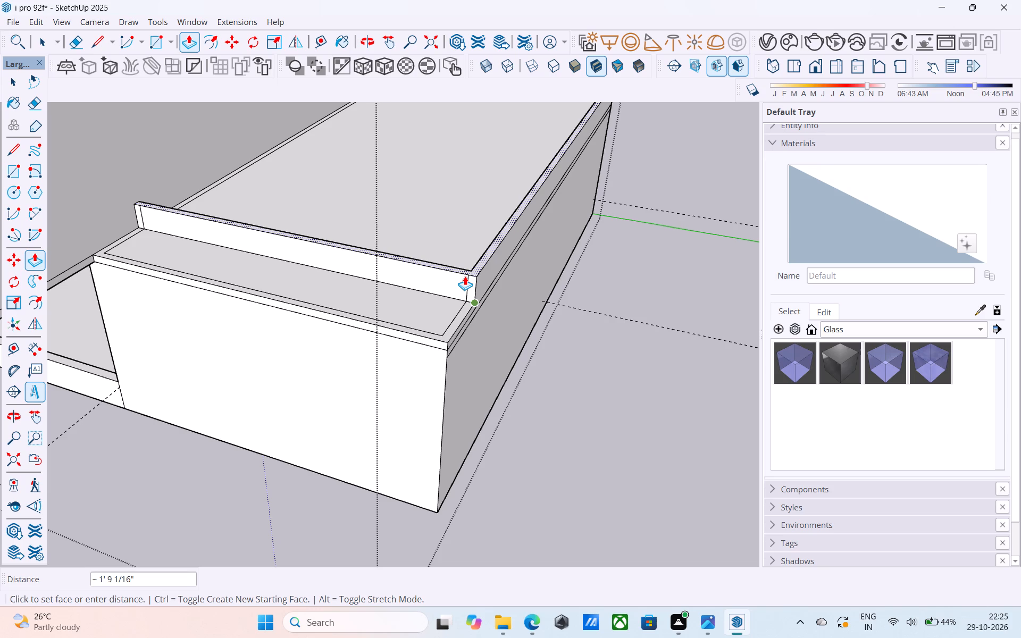
text(77')
key(Return)
Examine the raised walls, the tower's balconies and the ground-floor corner beside the low block from all sides.
scroll(518, 230, down, 9)
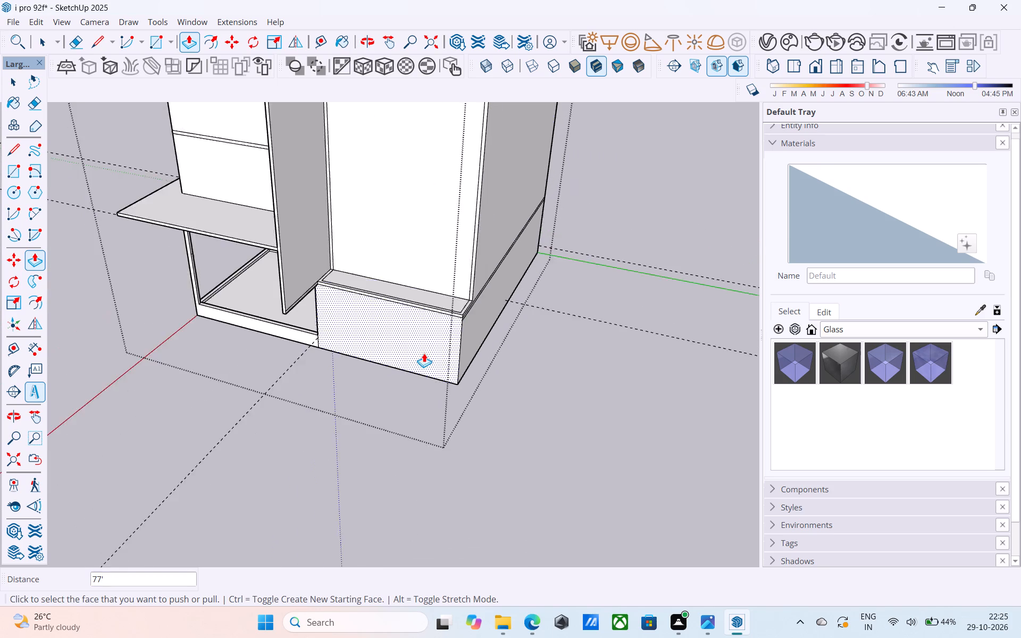
scroll(424, 353, down, 14)
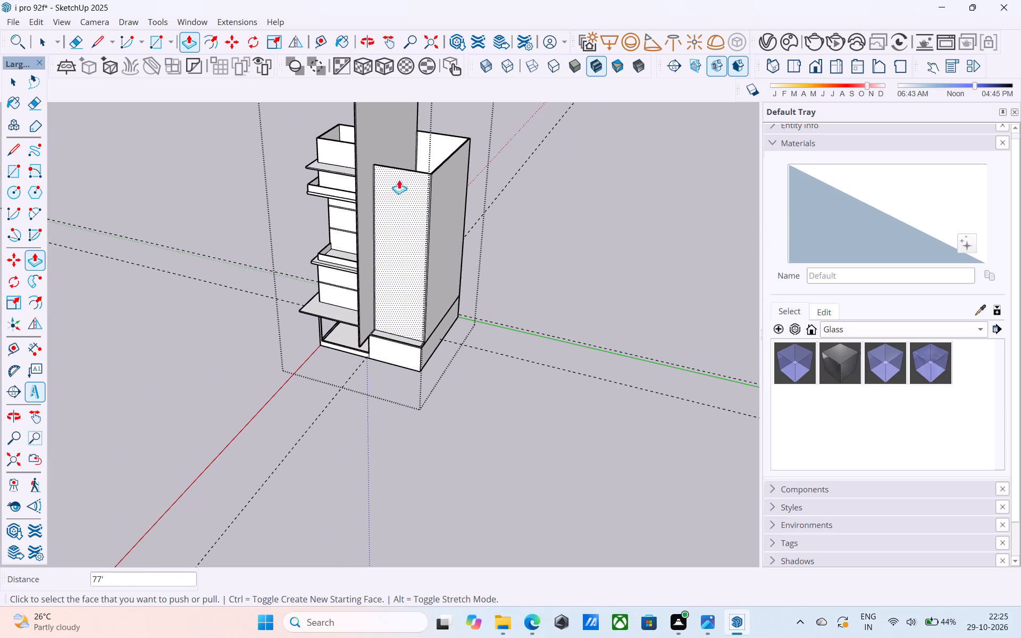
scroll(413, 154, up, 5)
shift+middle_drag(408, 173, 618, 270)
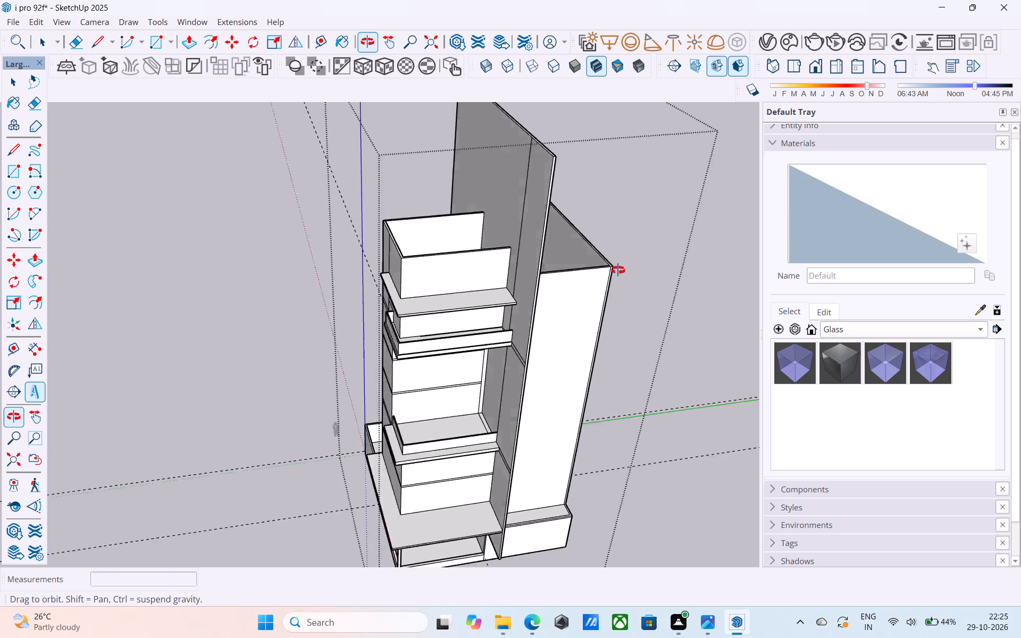
shift+middle_drag(618, 270, 412, 260)
scroll(412, 260, down, 3)
middle_drag(412, 260, 417, 260)
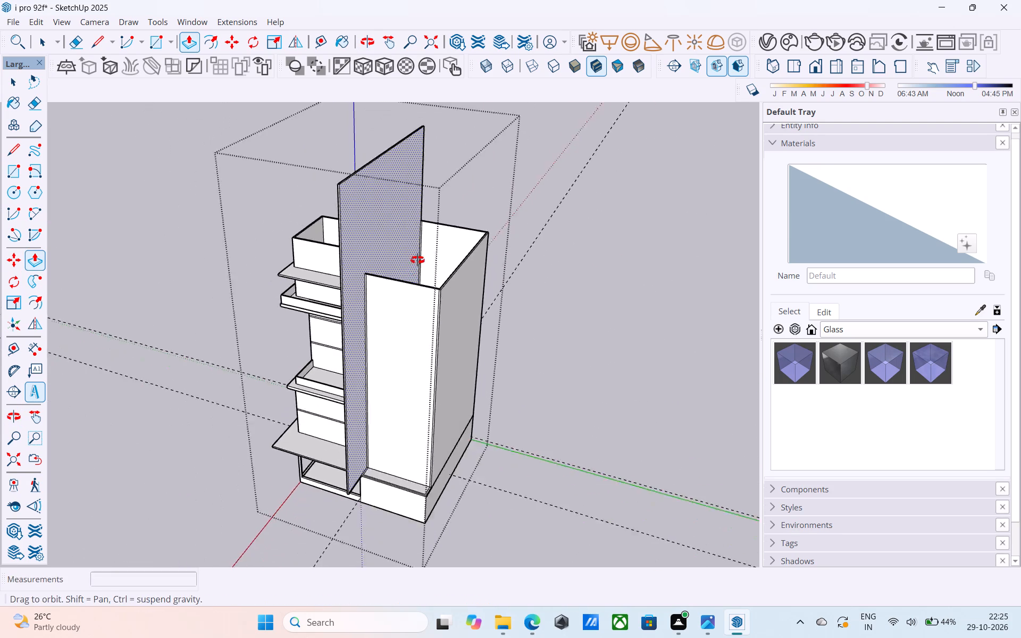
middle_drag(417, 260, 743, 289)
middle_drag(560, 283, 858, 276)
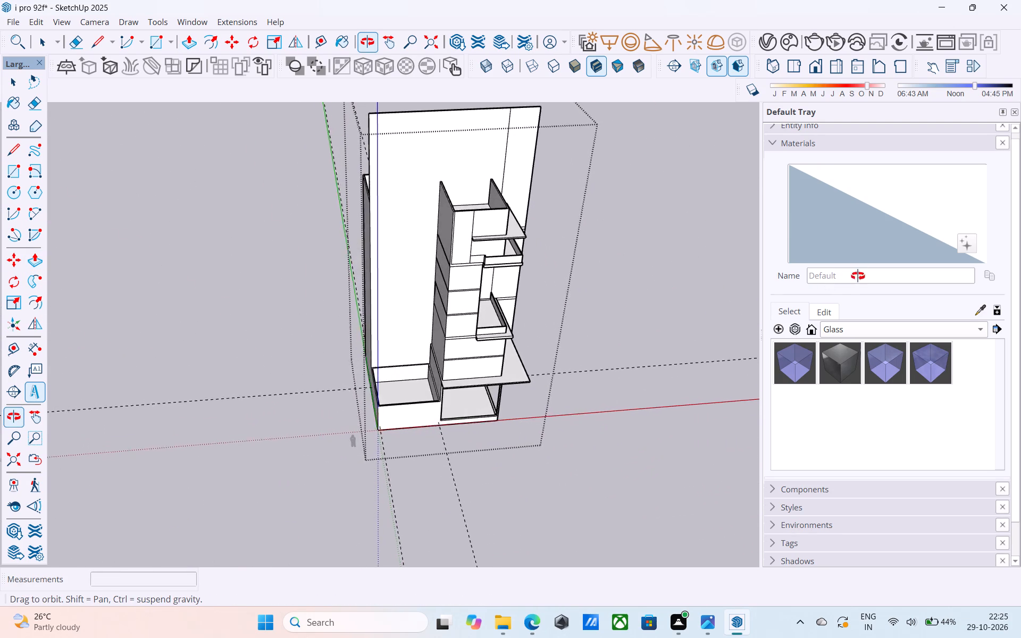
middle_drag(858, 276, 857, 194)
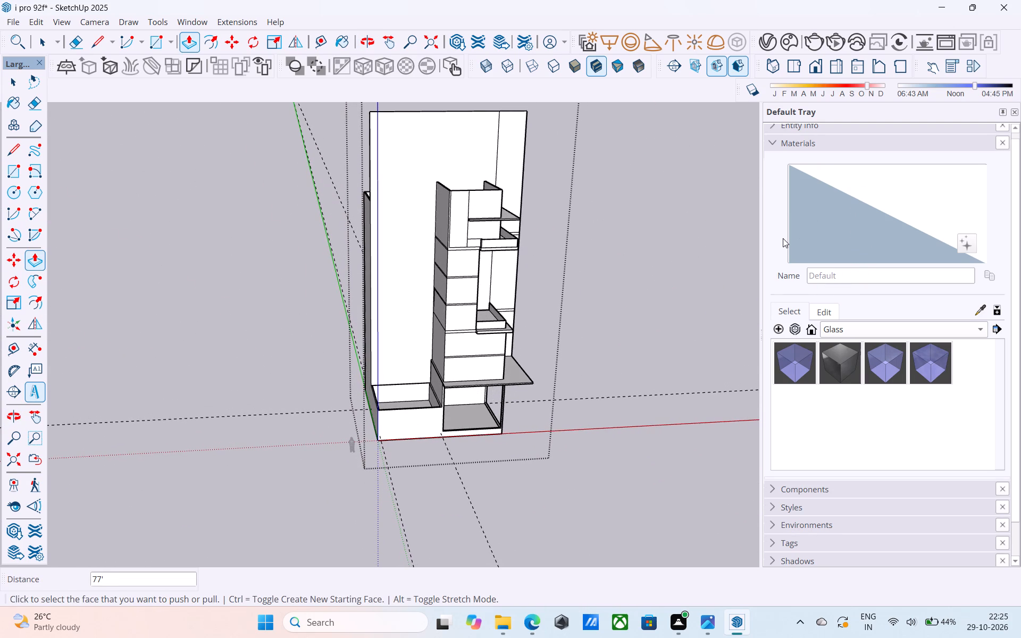
scroll(777, 250, up, 1)
middle_drag(777, 250, 784, 249)
scroll(747, 317, up, 5)
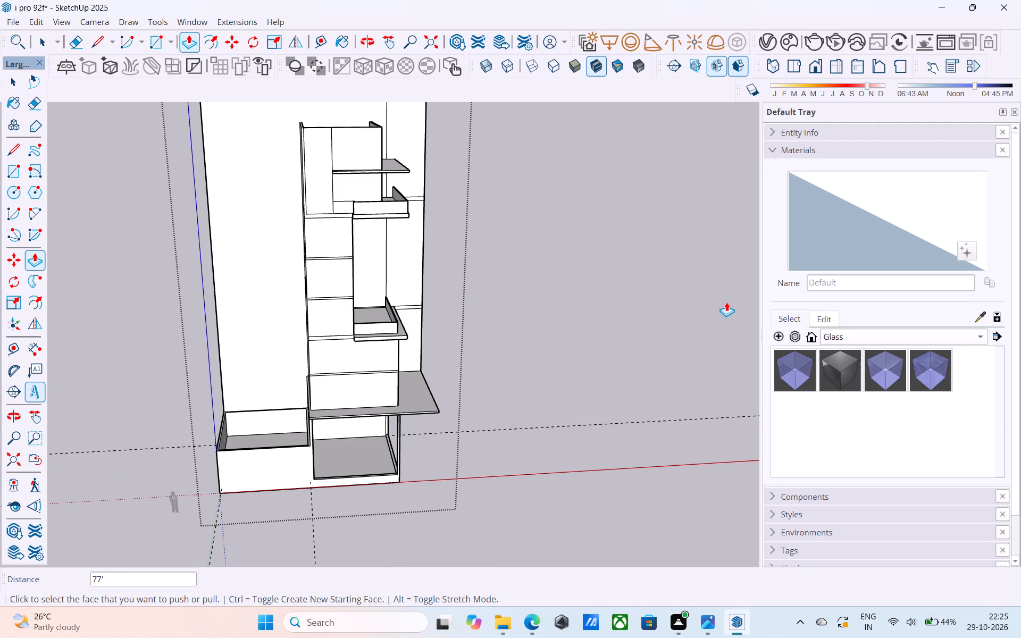
middle_drag(708, 299, 274, 357)
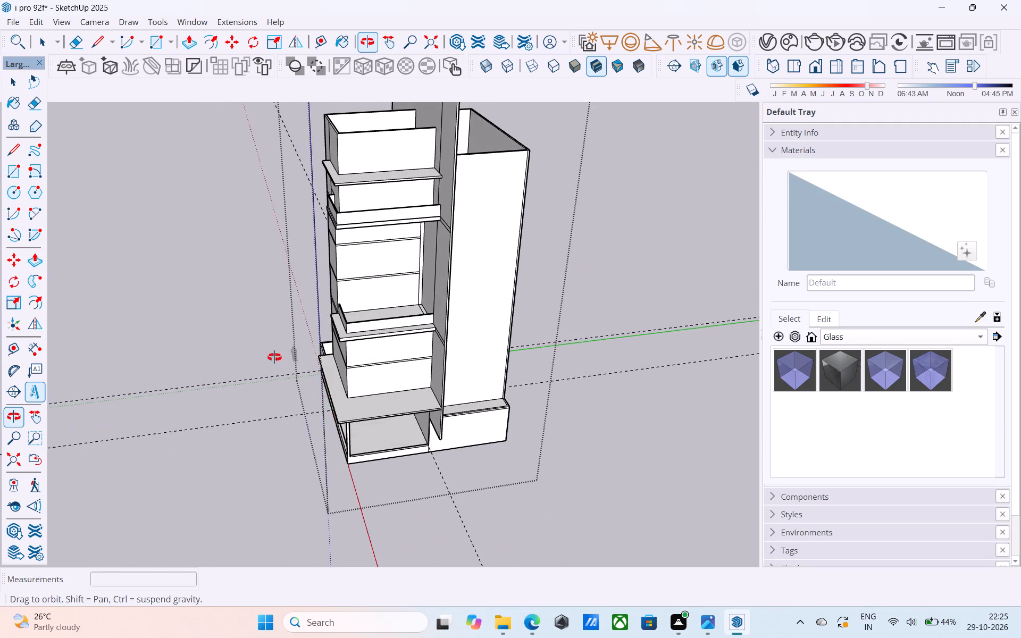
middle_drag(274, 357, 596, 321)
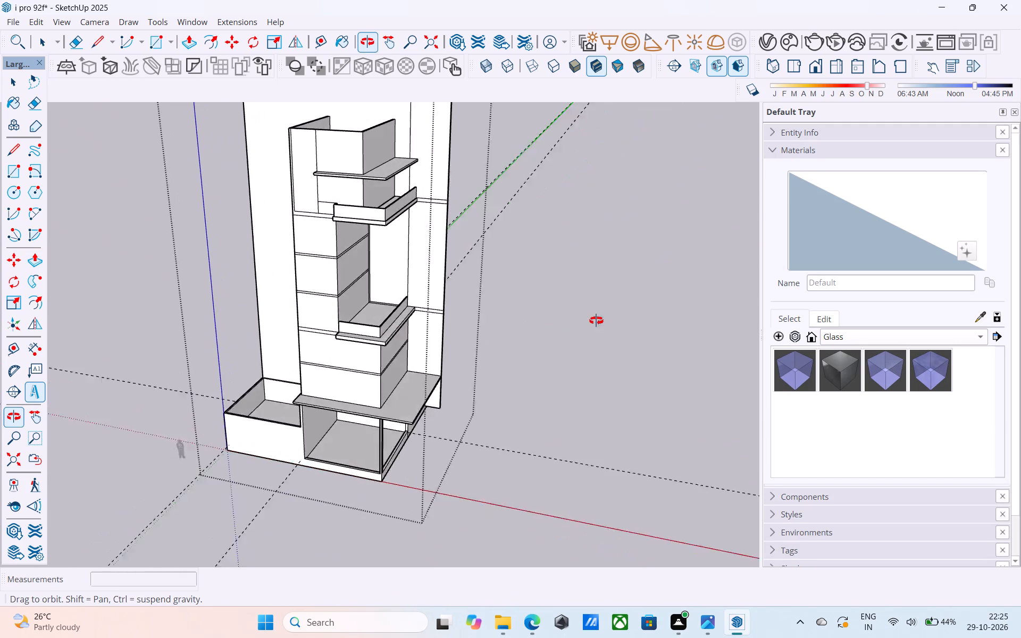
middle_drag(596, 321, 624, 314)
middle_drag(462, 322, 505, 322)
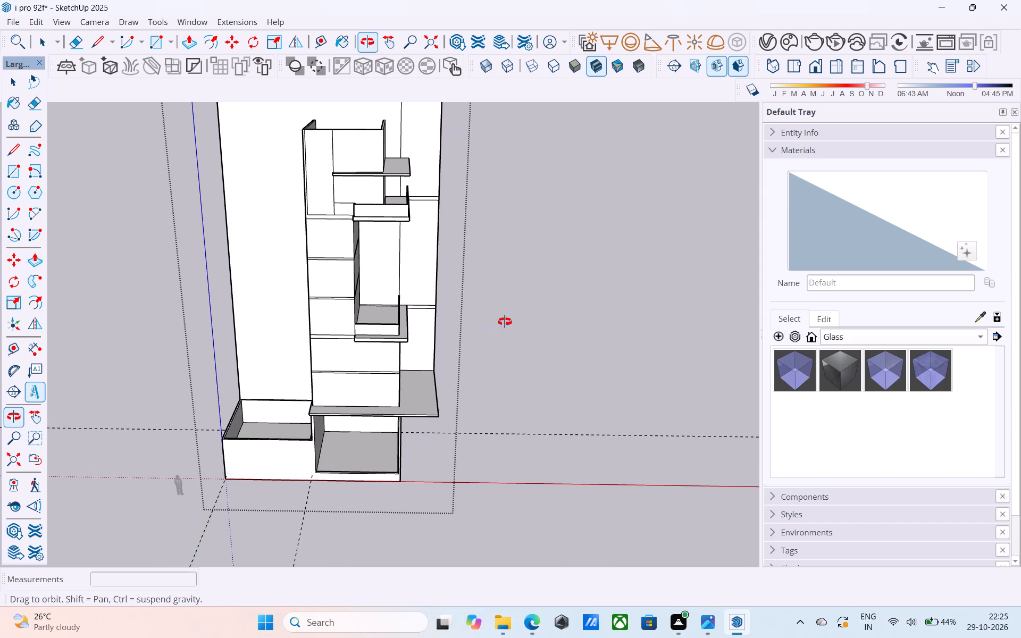
middle_drag(505, 322, 352, 316)
scroll(340, 304, up, 1)
scroll(320, 256, up, 5)
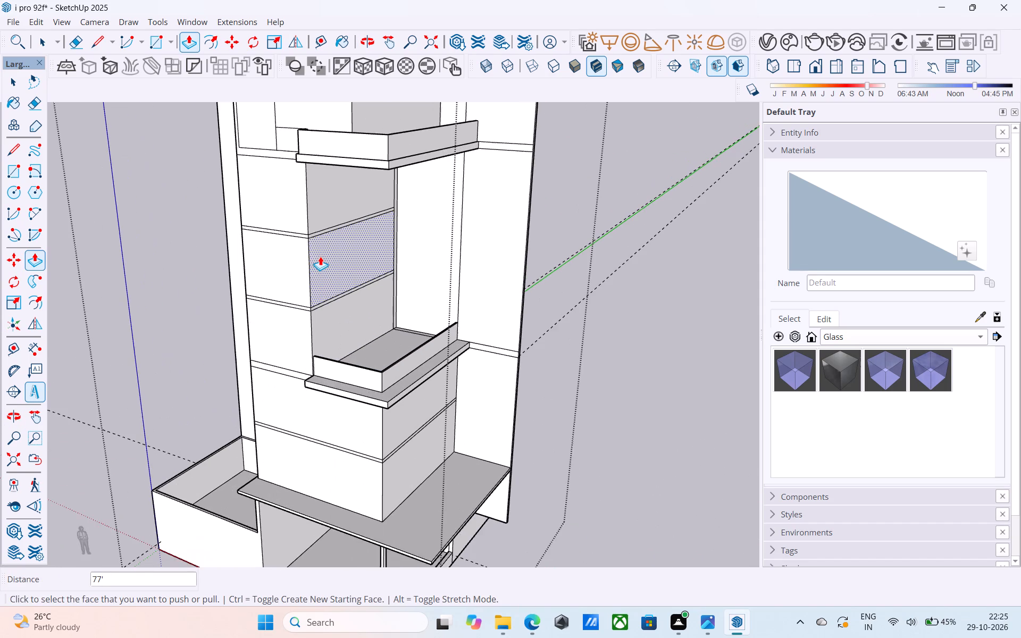
scroll(320, 256, down, 5)
middle_drag(323, 274, 665, 291)
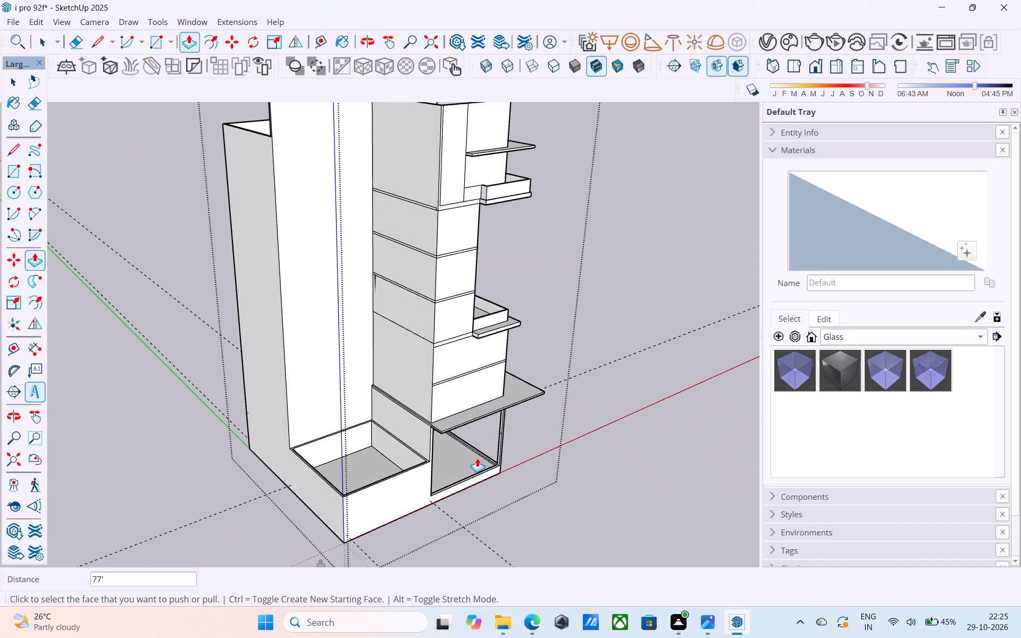
scroll(458, 466, up, 16)
key(space)
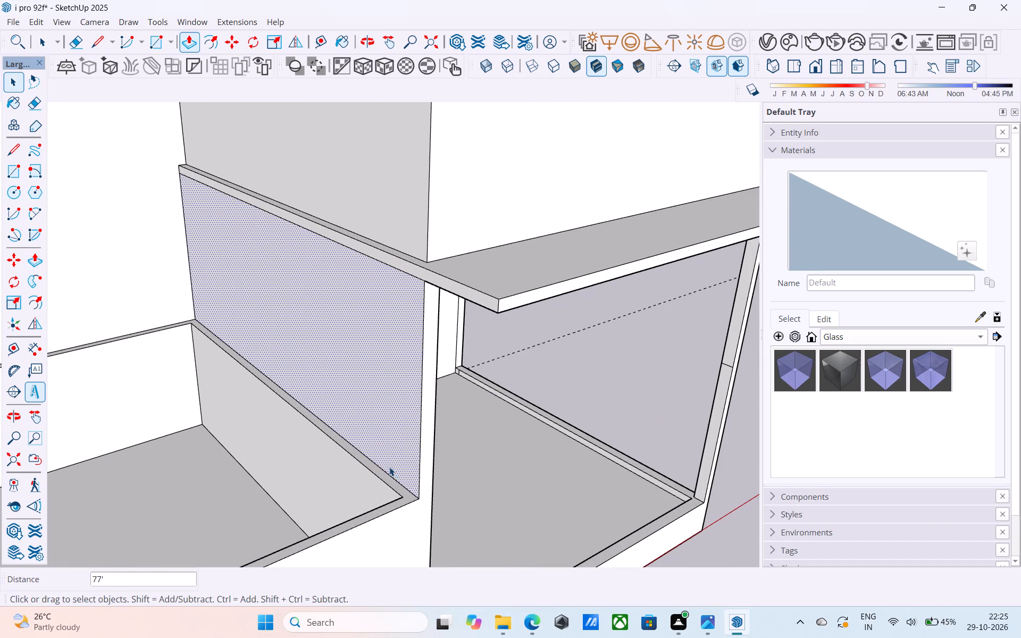
Push/Pull the 6" wall band around the low block up by 10' to meet the slab beside it.
click(388, 479)
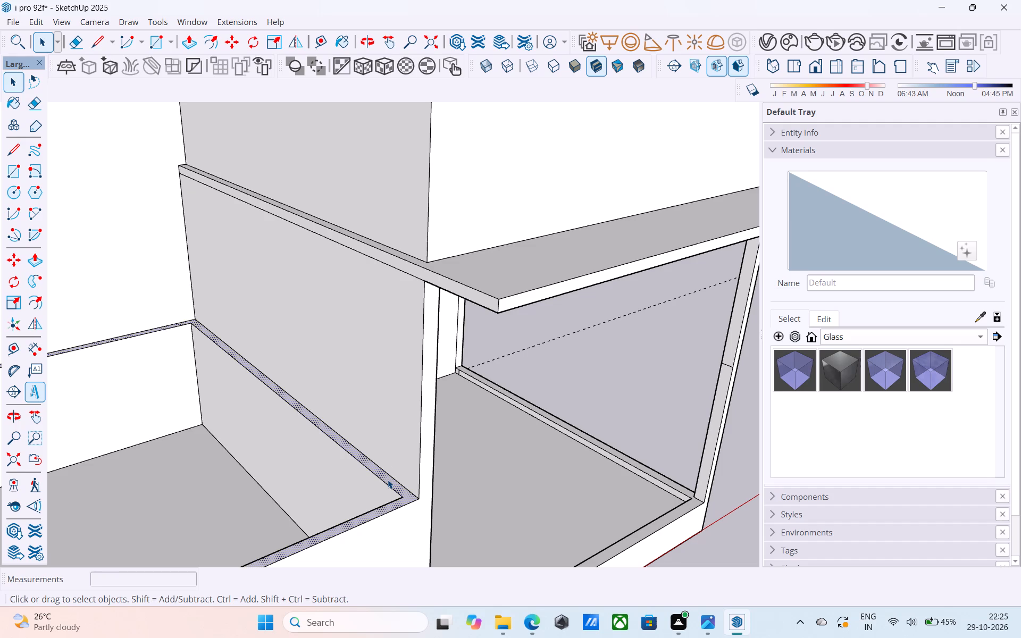
key(p)
click(388, 480)
scroll(370, 402, down, 6)
click(376, 279)
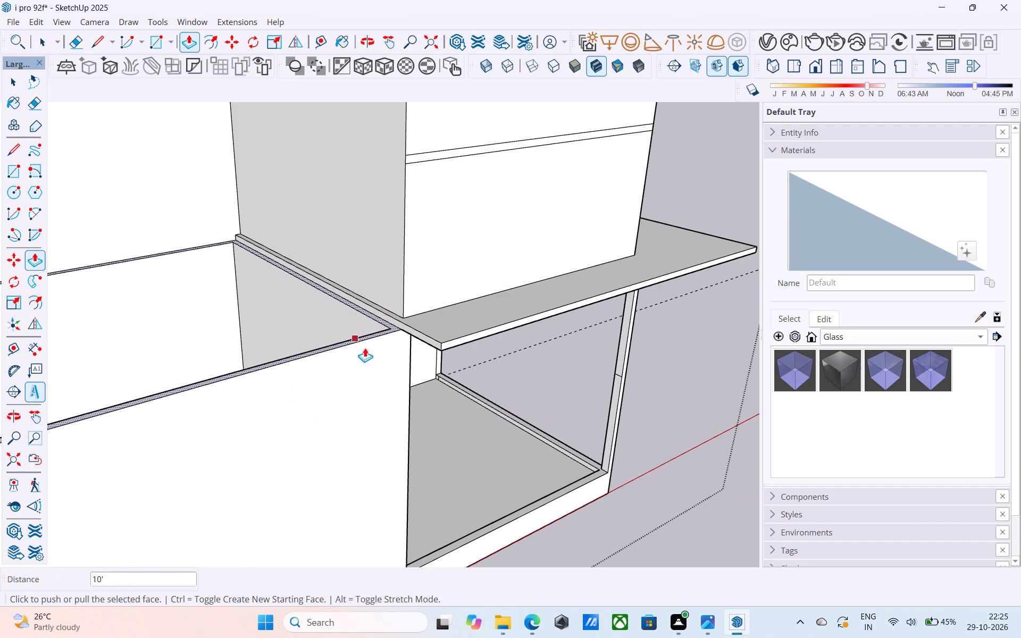
click(366, 348)
scroll(365, 288, down, 6)
middle_drag(365, 288, 140, 305)
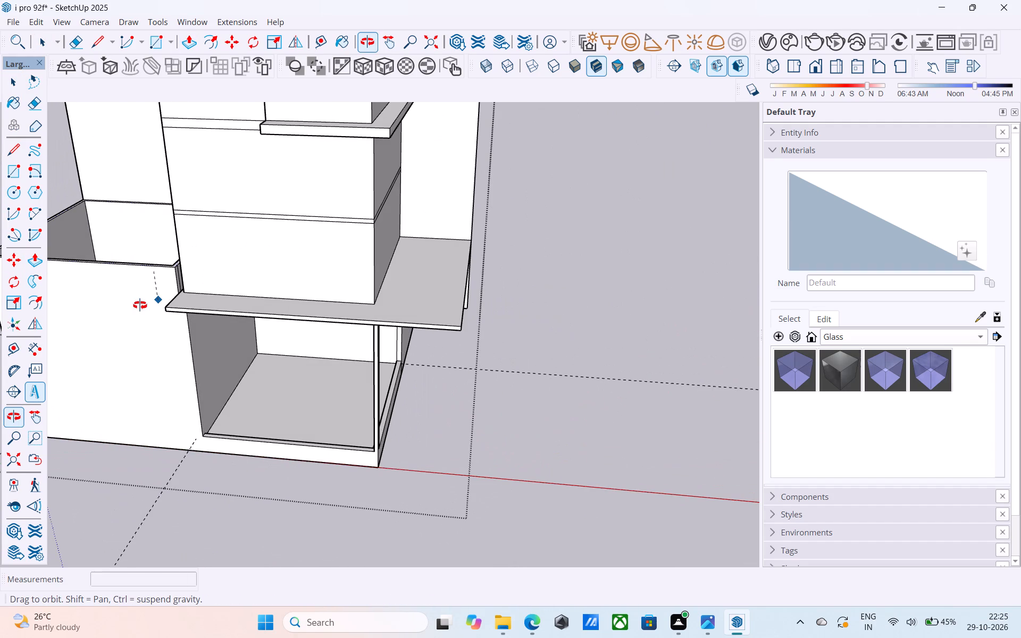
middle_drag(140, 305, 197, 303)
key(space)
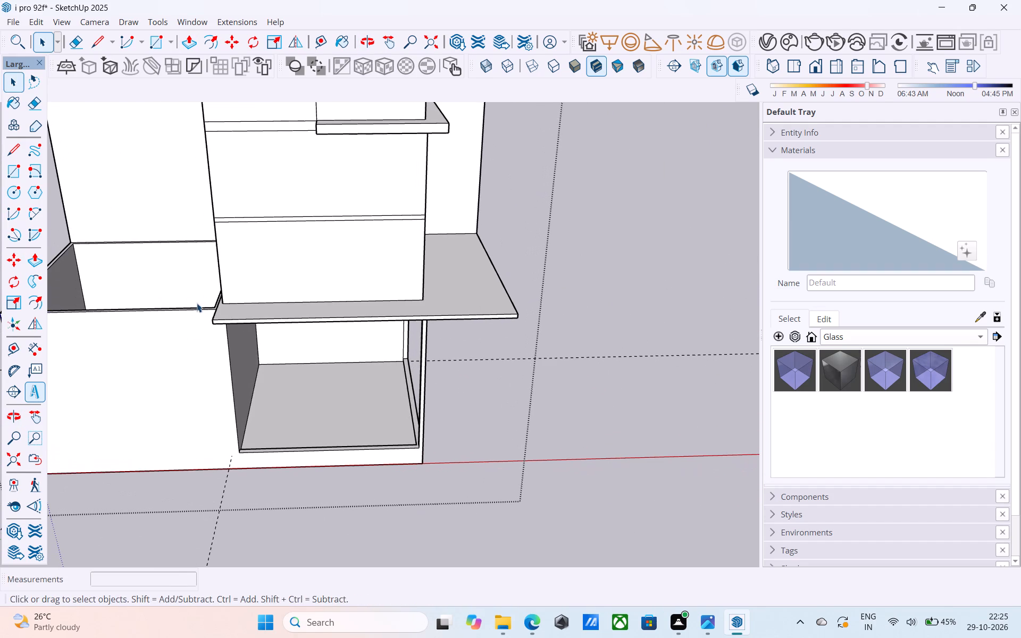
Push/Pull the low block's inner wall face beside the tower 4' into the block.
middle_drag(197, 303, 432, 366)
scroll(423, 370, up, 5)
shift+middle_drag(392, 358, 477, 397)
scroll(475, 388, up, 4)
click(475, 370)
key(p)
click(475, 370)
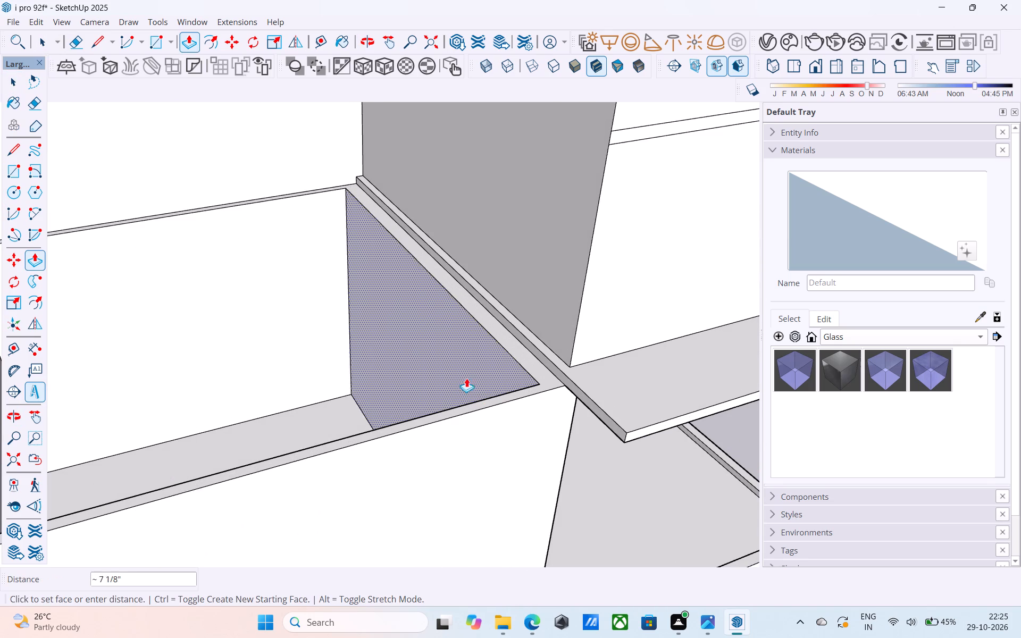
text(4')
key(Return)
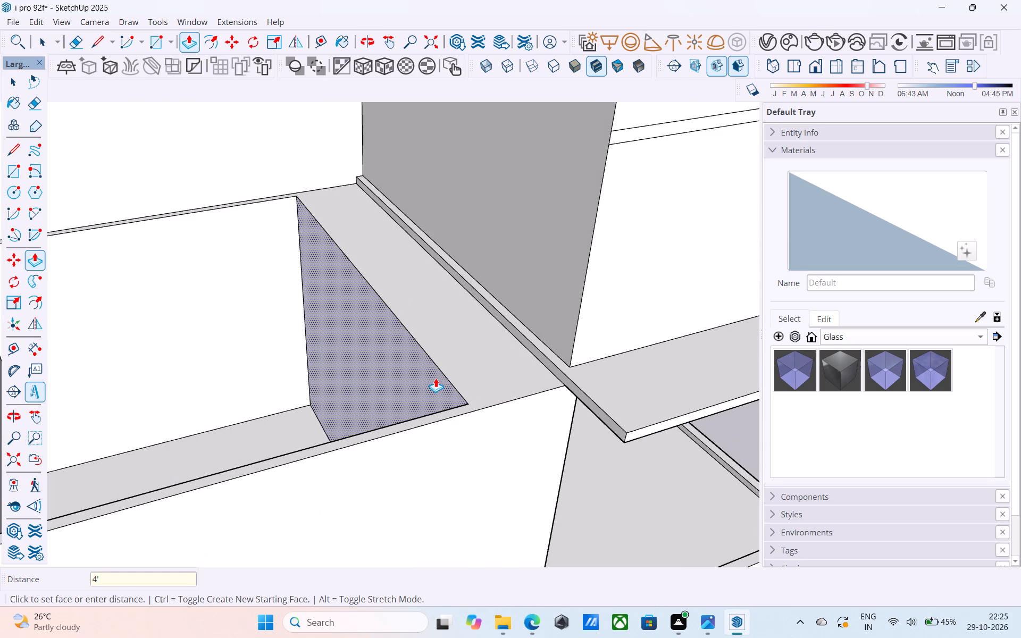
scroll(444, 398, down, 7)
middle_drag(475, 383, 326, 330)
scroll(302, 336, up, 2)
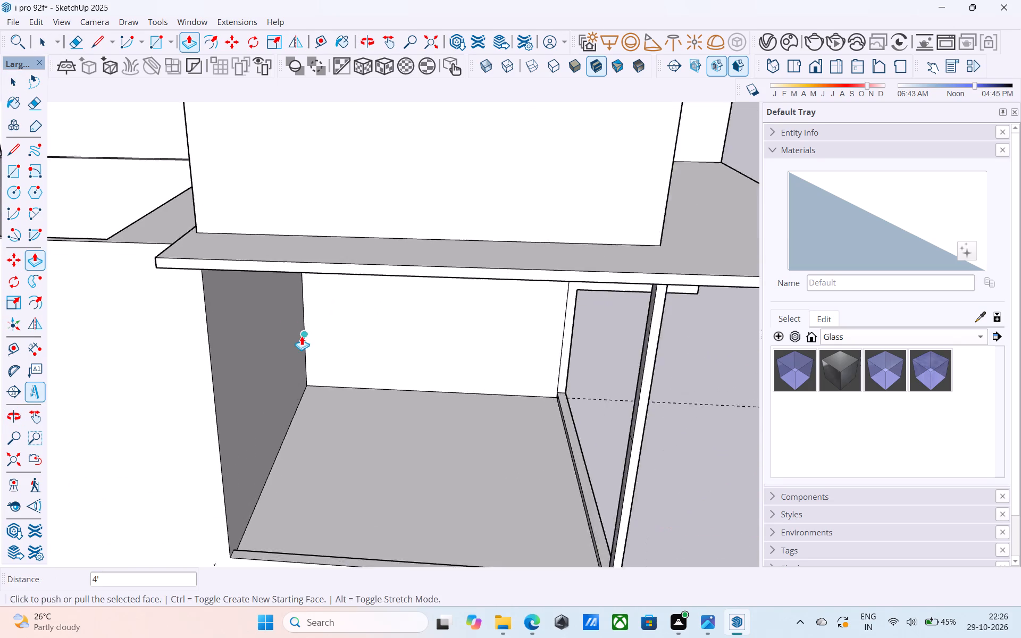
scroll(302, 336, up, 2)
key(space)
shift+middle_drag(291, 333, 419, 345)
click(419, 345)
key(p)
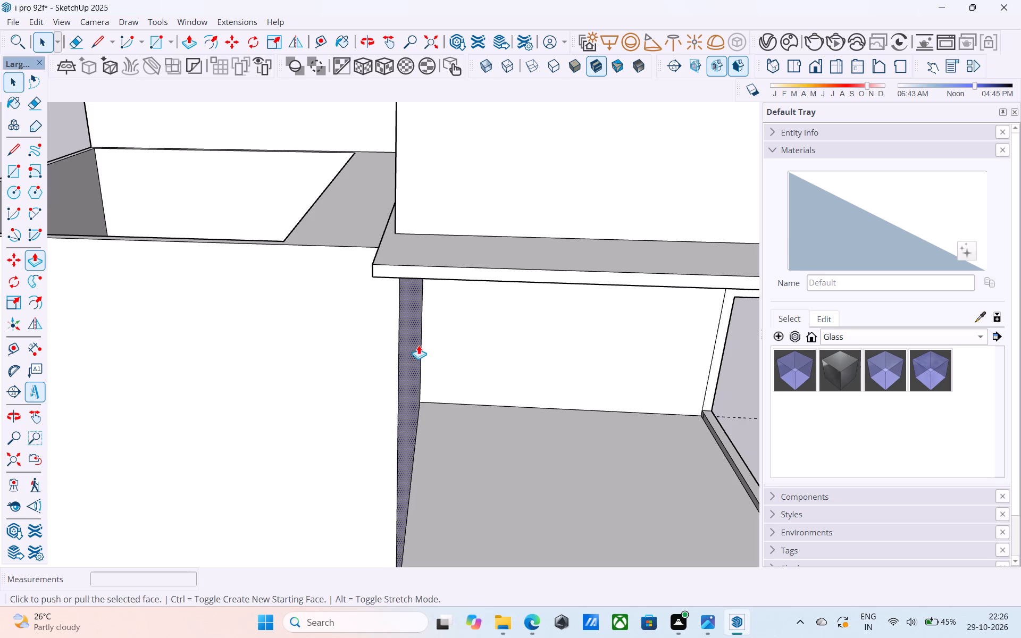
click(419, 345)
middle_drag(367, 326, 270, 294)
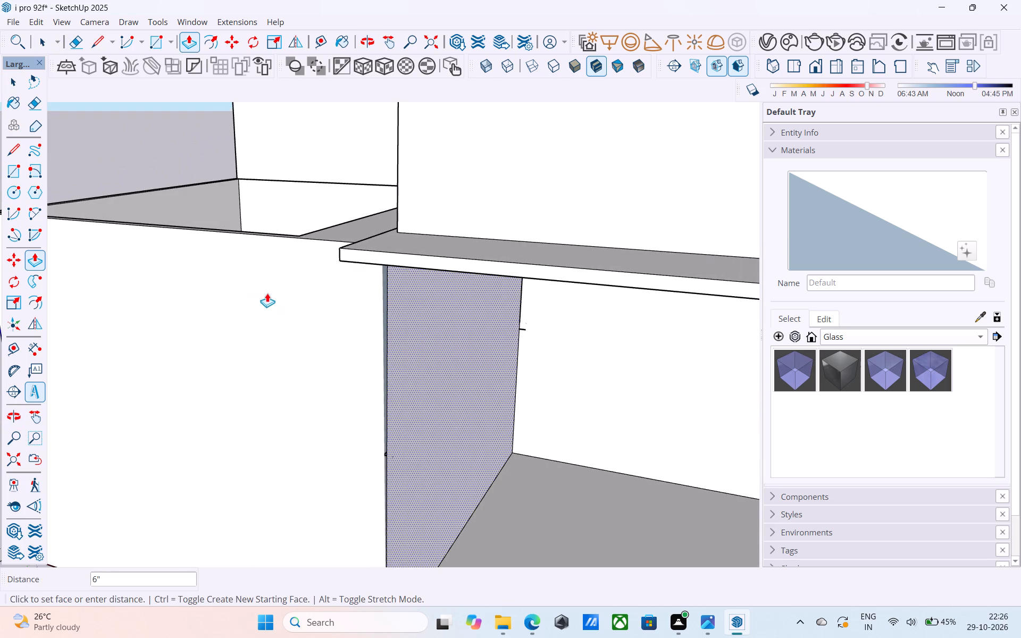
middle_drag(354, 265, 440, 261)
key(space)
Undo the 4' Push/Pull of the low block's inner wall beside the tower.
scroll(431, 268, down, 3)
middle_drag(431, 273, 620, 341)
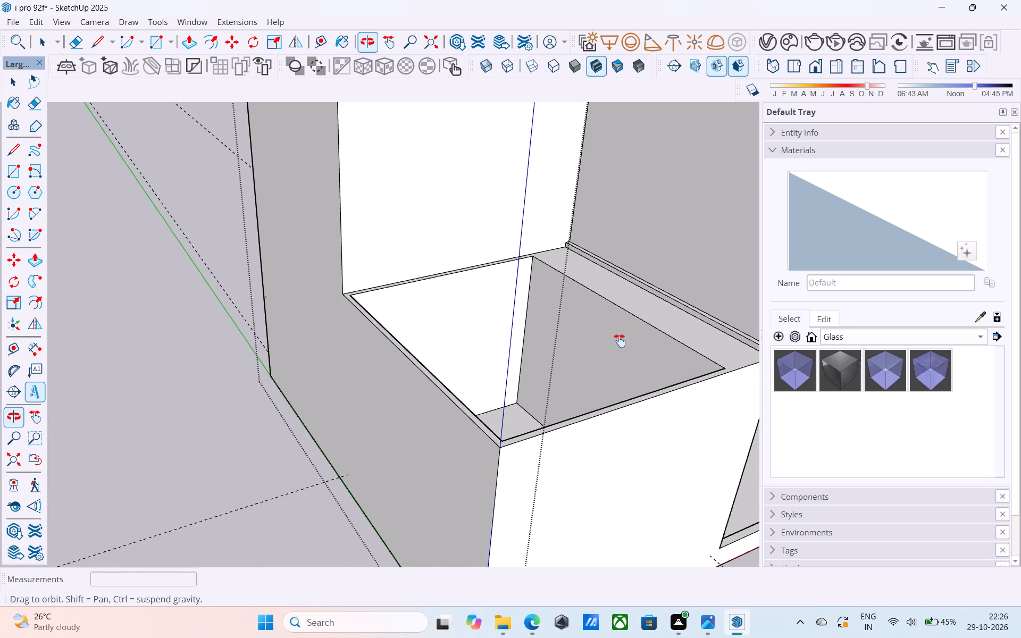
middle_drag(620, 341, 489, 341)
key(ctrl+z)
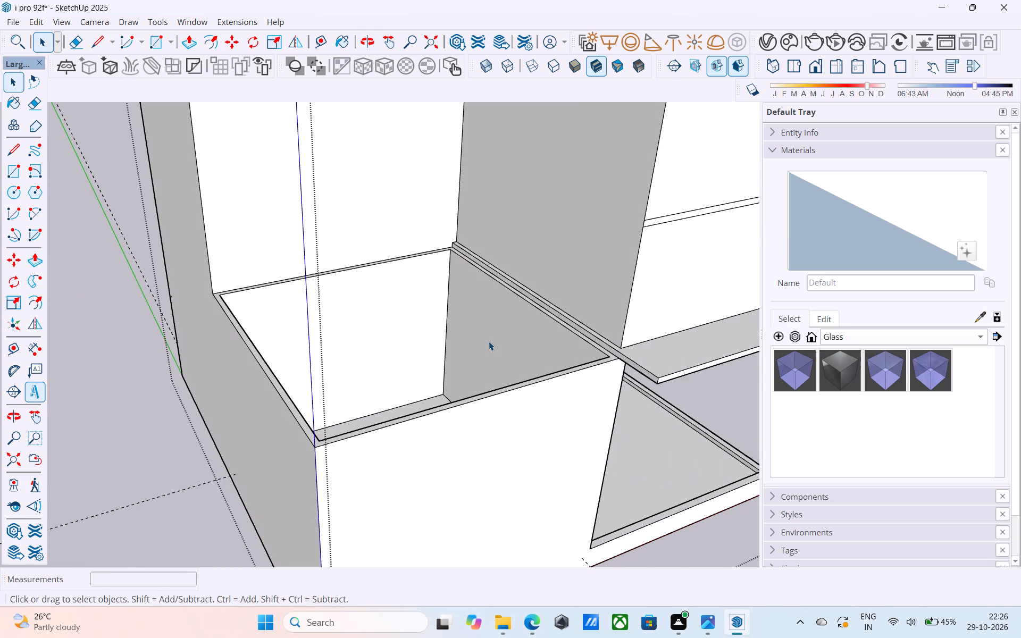
Place a vertical guide on the low block's rear inner wall, 4' from the corner edge beside the tower.
middle_drag(489, 341, 484, 350)
scroll(484, 350, up, 1)
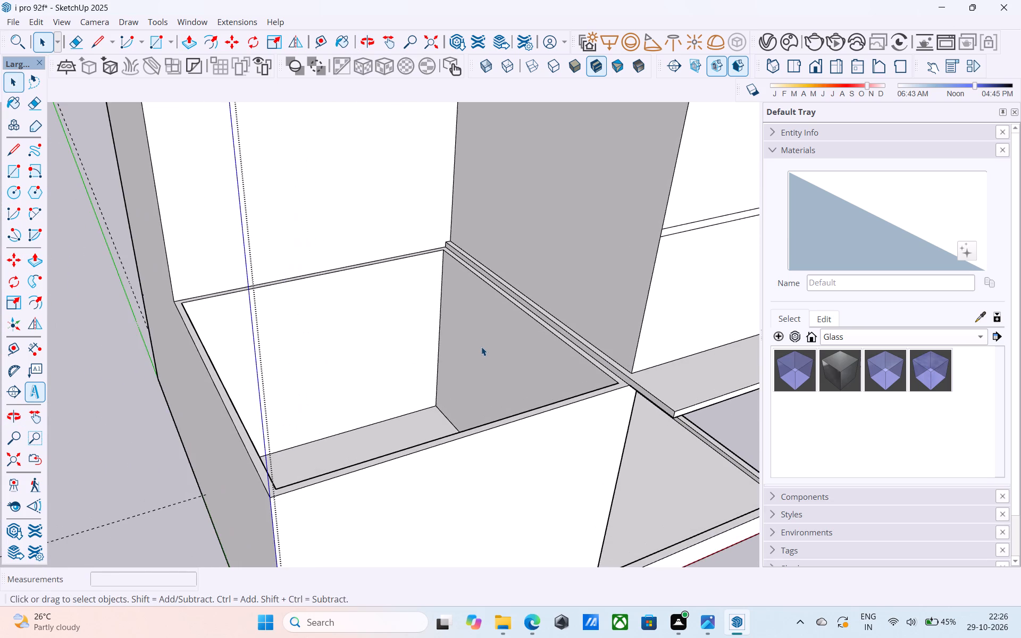
scroll(449, 316, up, 4)
scroll(435, 321, down, 1)
middle_drag(433, 322, 428, 334)
key(t)
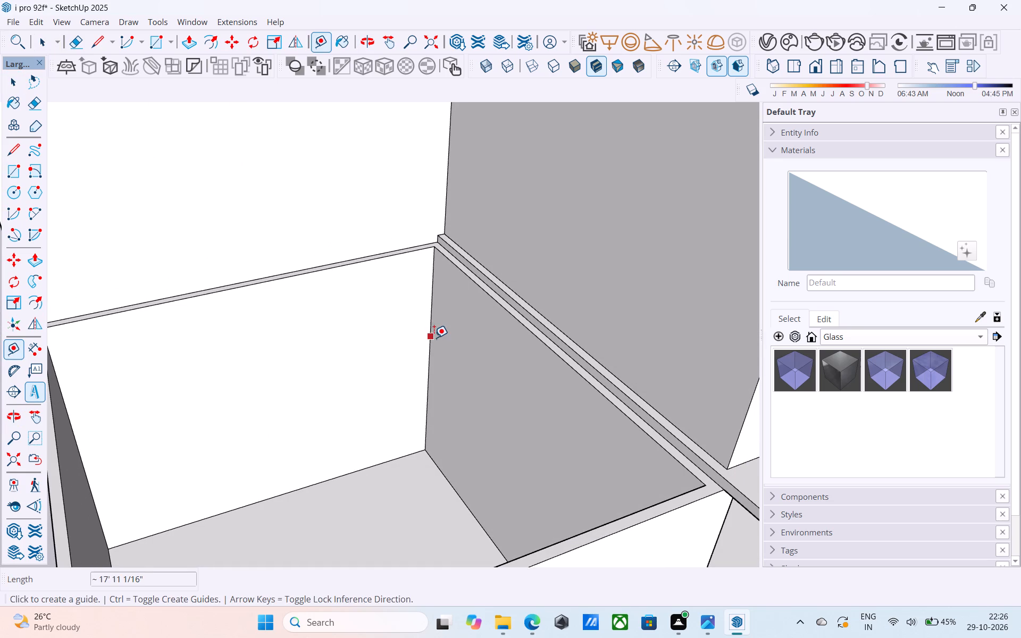
click(432, 337)
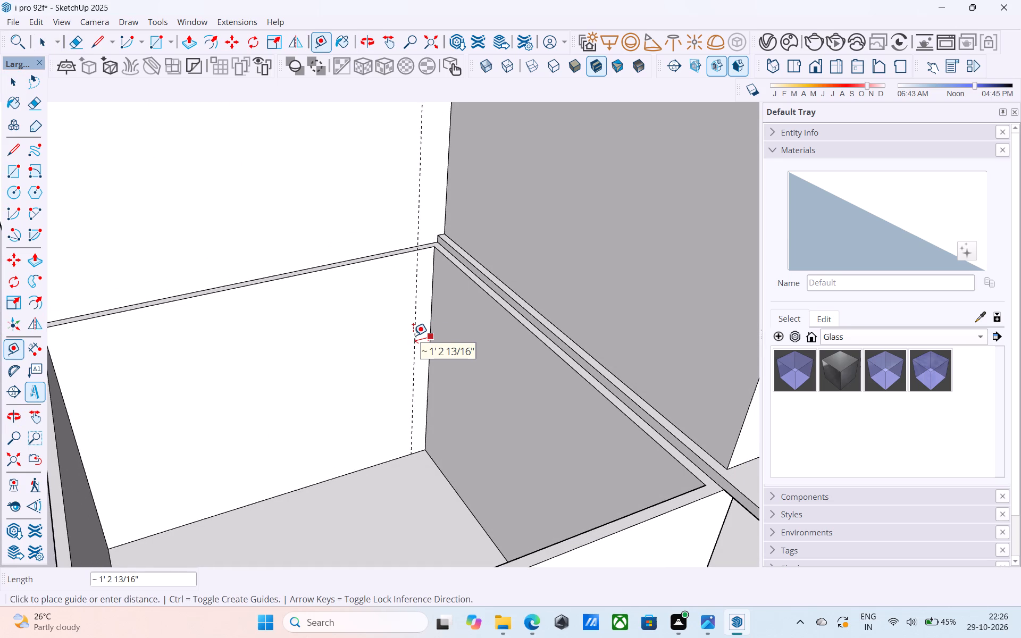
text(4')
key(Return)
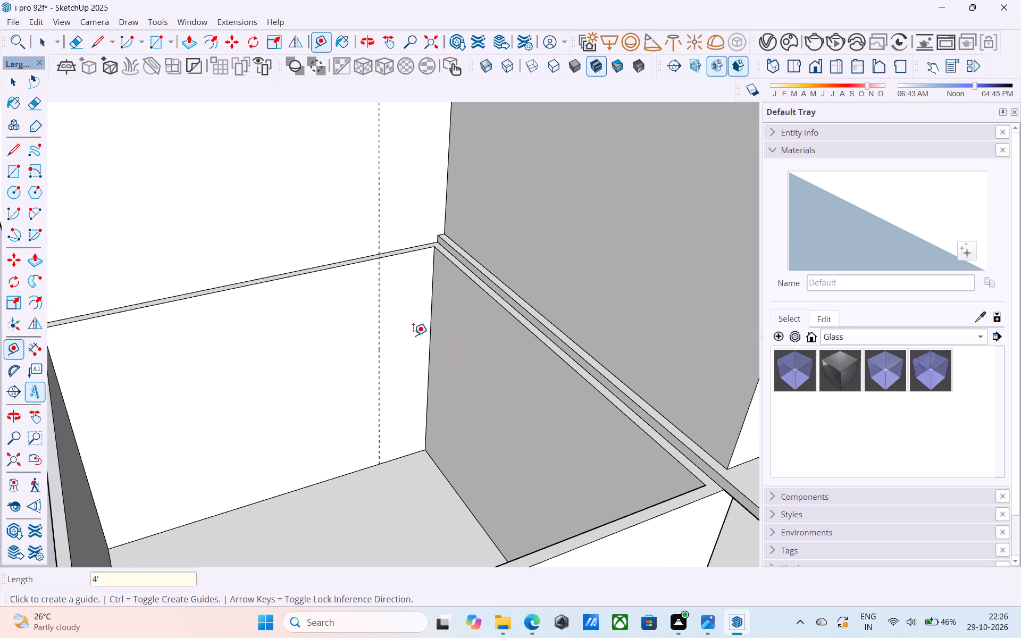
Draw a vertical line along the 4' guide from the low block's floor to the top of its rear inner wall.
key(l)
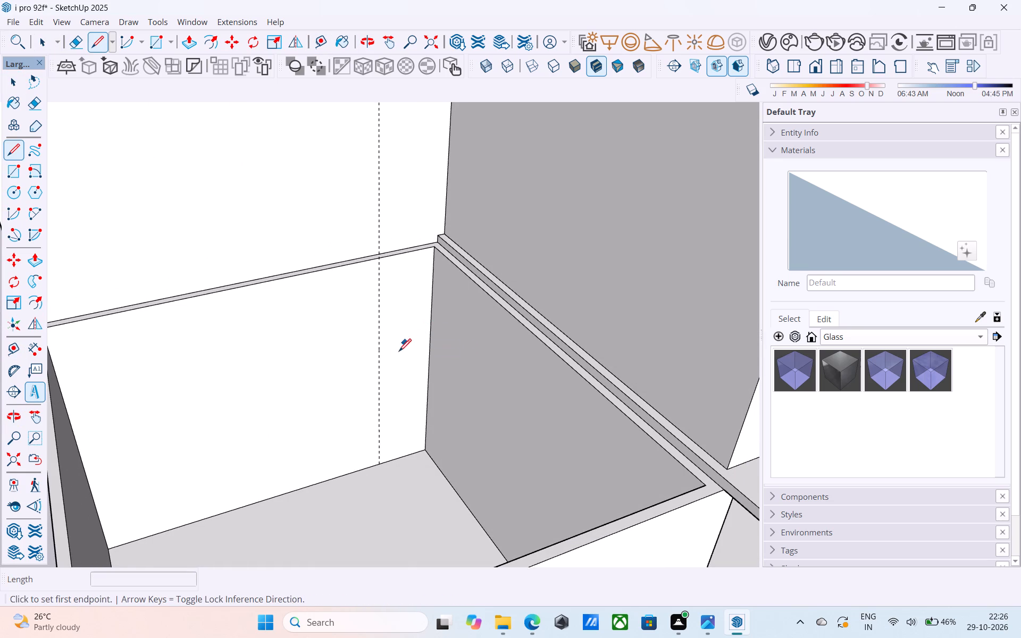
click(378, 463)
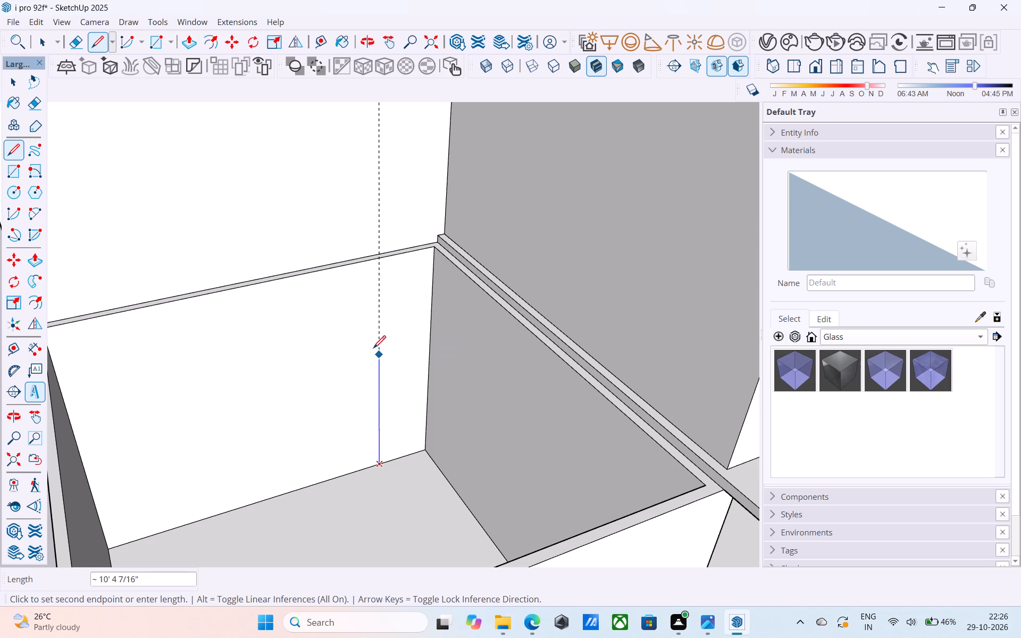
click(382, 258)
key(space)
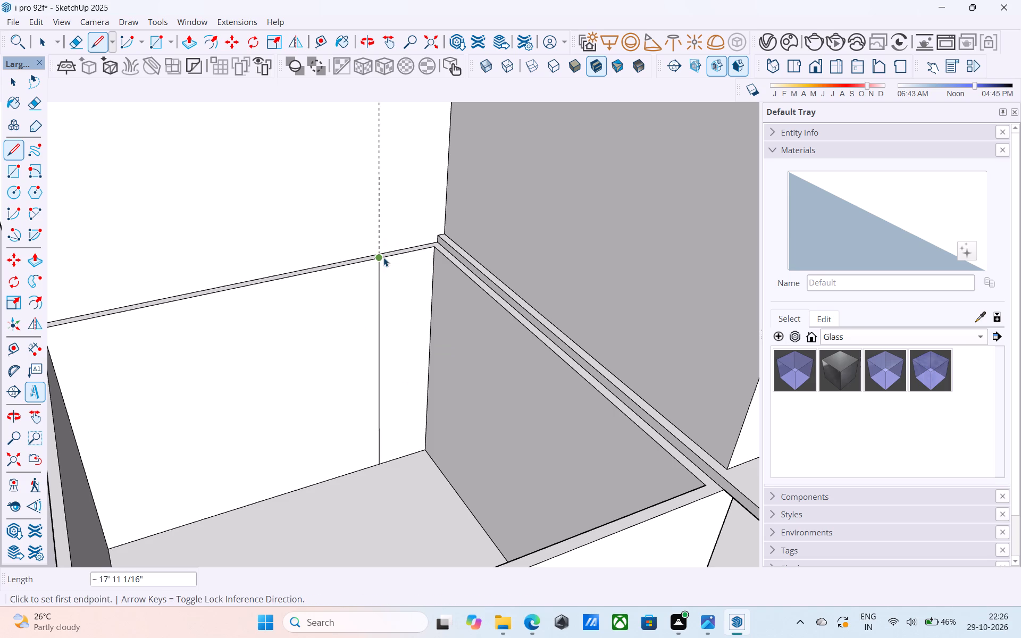
Copy the vertical line 6" along the rear inner wall, away from the tower.
click(379, 265)
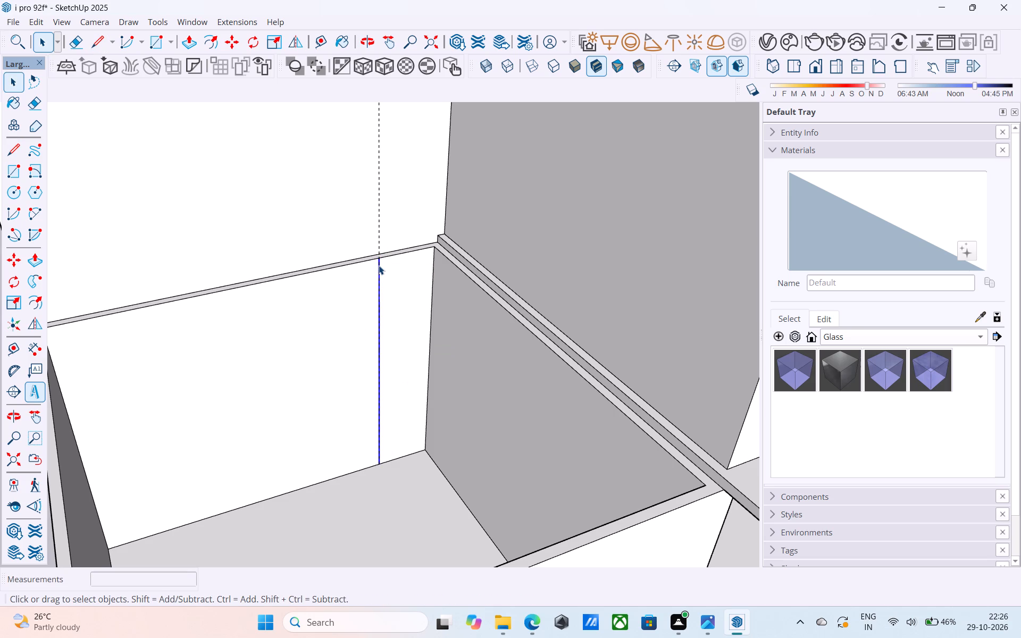
key(m)
click(382, 257)
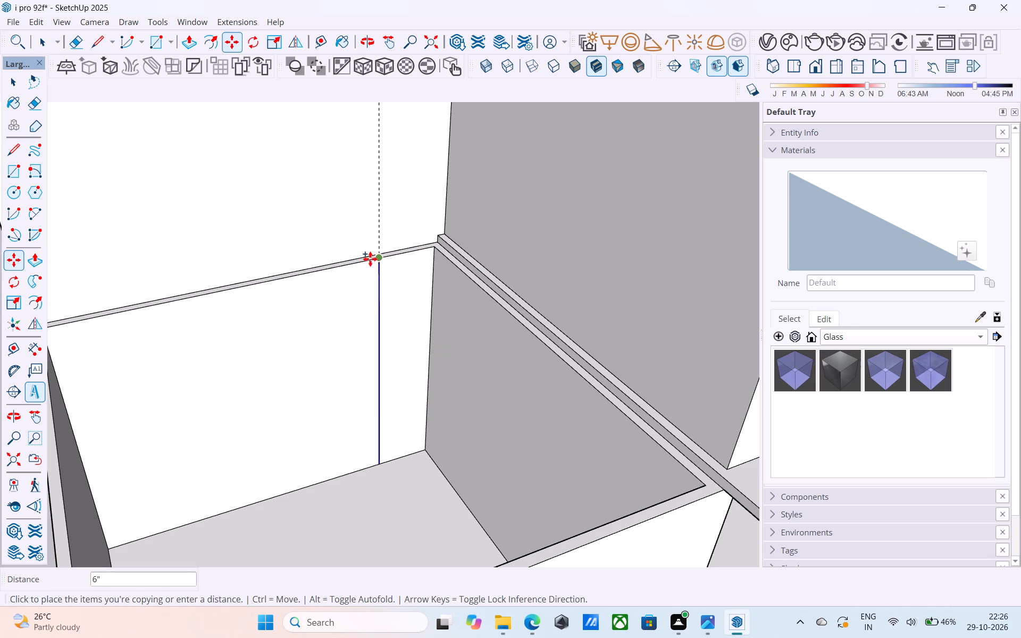
click(369, 259)
key(space)
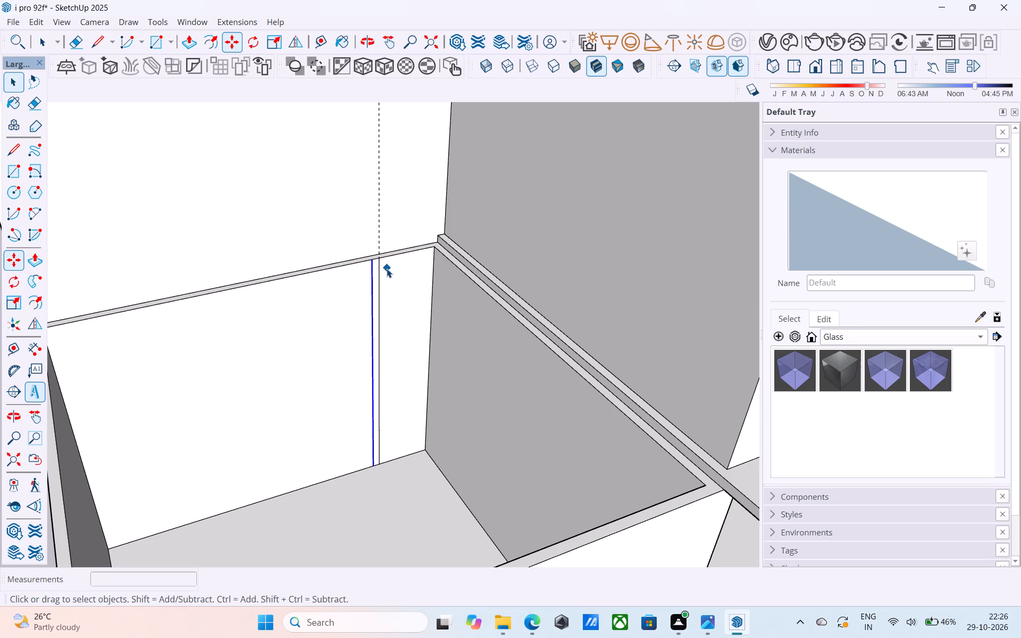
Push/Pull the 6" strip from the rear wall to the front wall, forming a partition across the low block.
scroll(385, 270, up, 7)
click(366, 273)
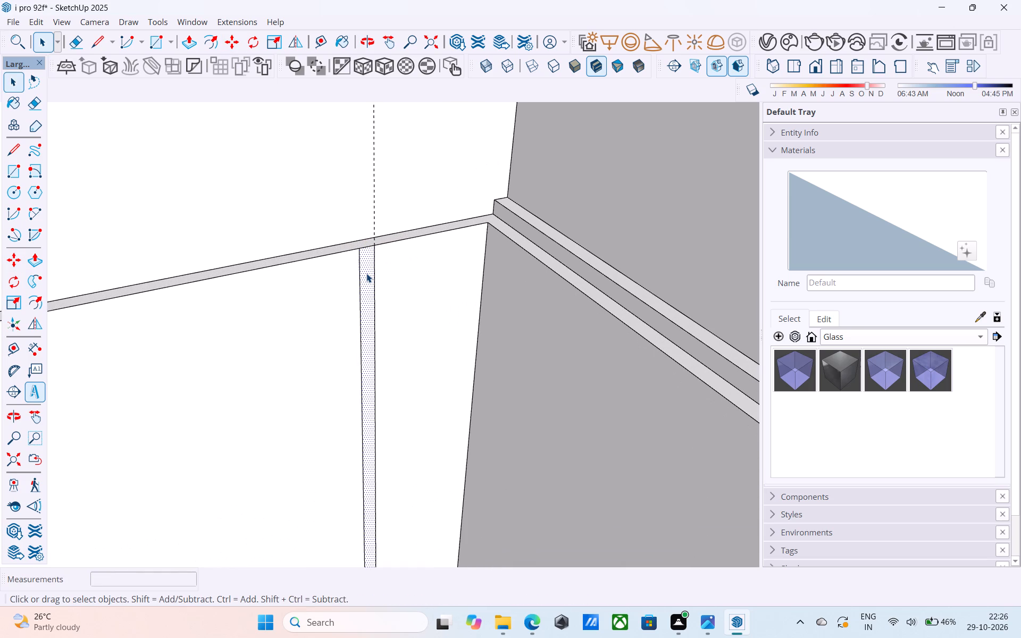
key(p)
click(366, 273)
scroll(373, 271, down, 12)
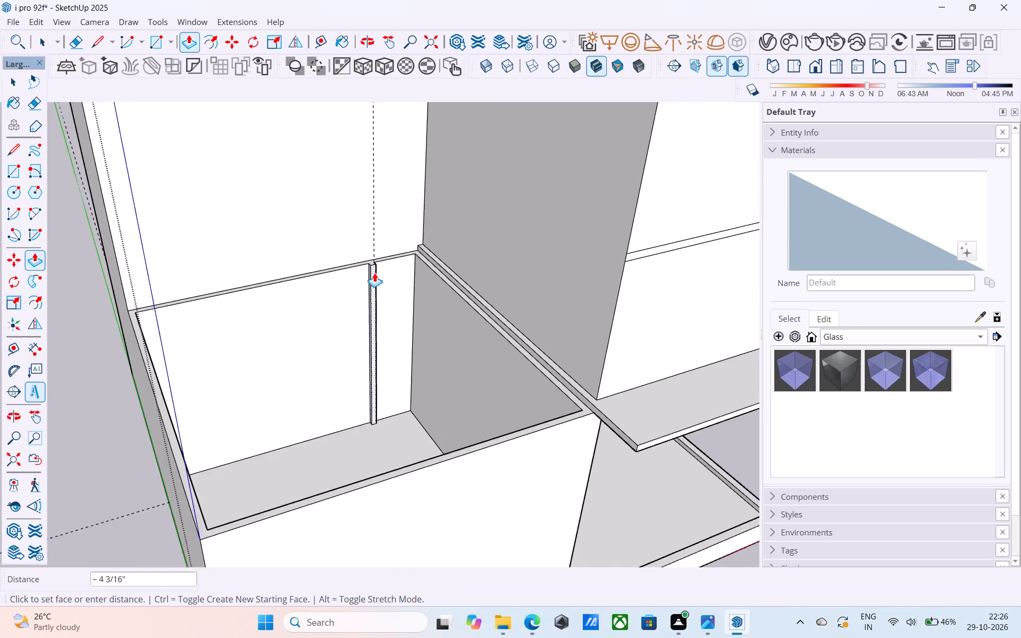
scroll(374, 273, down, 2)
middle_drag(384, 286, 622, 401)
click(717, 439)
Draw a rectangle across the top of the narrow space between the partition and the wall beside the tower.
middle_drag(711, 433, 414, 352)
scroll(337, 324, up, 4)
key(space)
middle_drag(317, 294, 300, 282)
key(r)
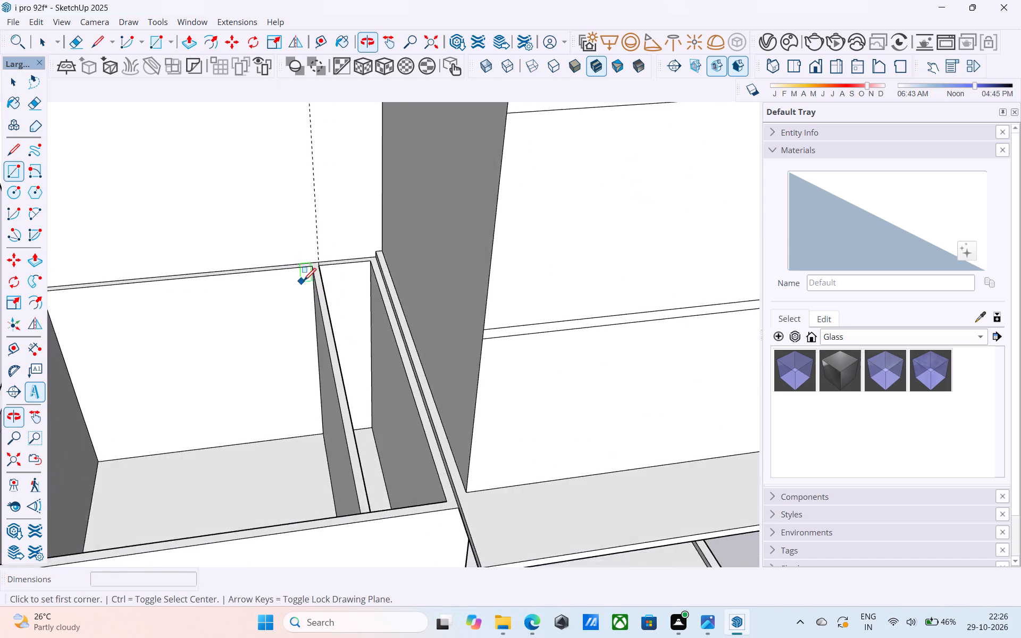
scroll(306, 280, up, 6)
click(324, 256)
scroll(326, 252, down, 8)
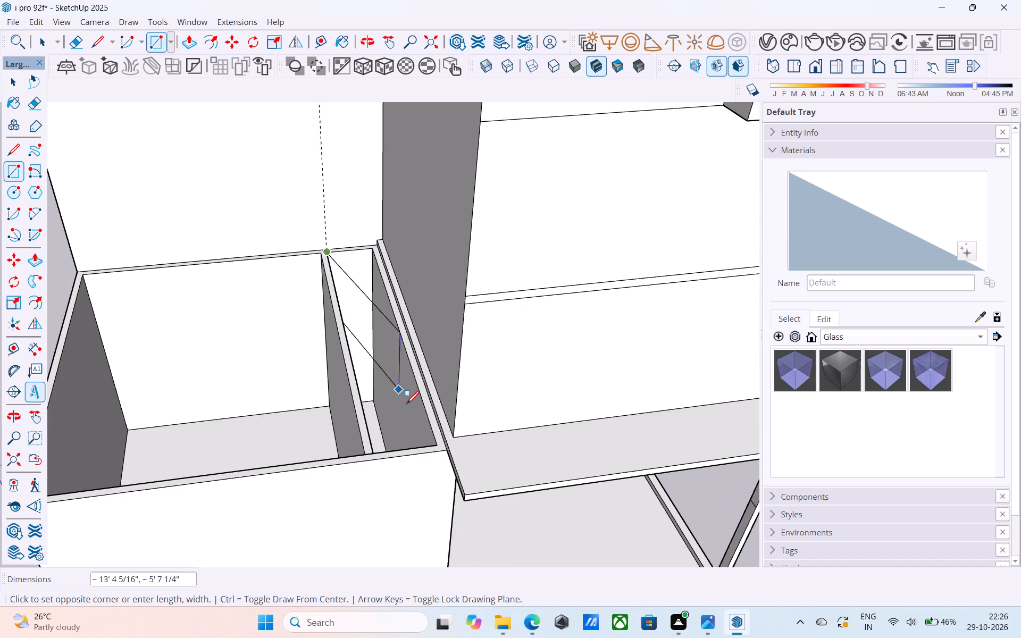
click(434, 444)
scroll(385, 383, up, 6)
key(space)
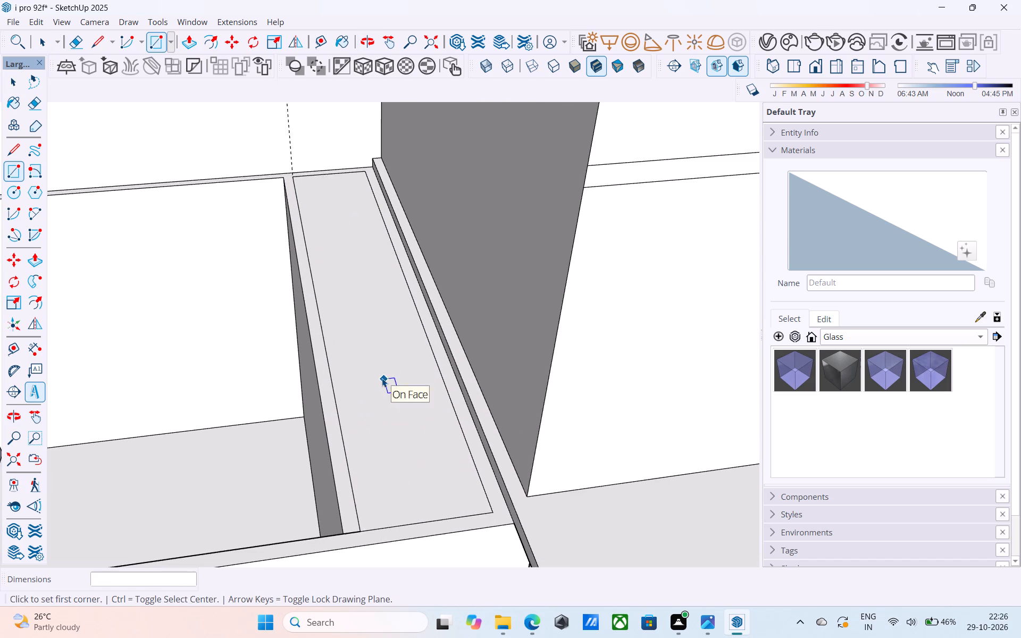
Reverse the new rectangular face covering the narrow space.
click(382, 378)
right_click(382, 377)
click(411, 239)
Draw a 6" line from the cover face's rear corner at the partition across the rear band to the tall wall.
middle_drag(366, 248, 353, 239)
scroll(297, 217, up, 1)
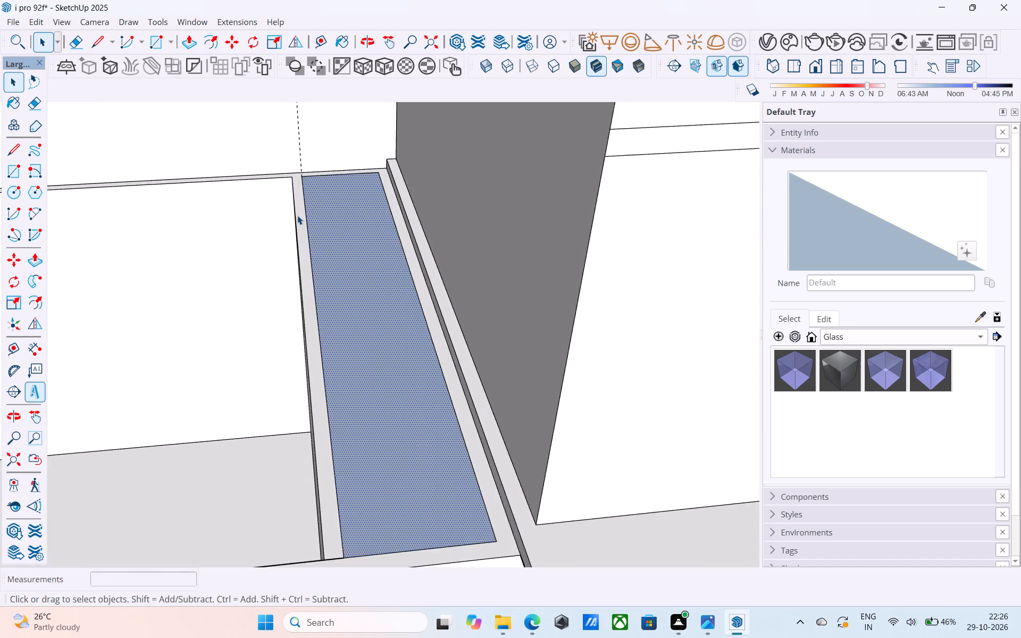
scroll(297, 215, up, 5)
key(l)
scroll(311, 209, down, 5)
middle_drag(311, 209, 355, 281)
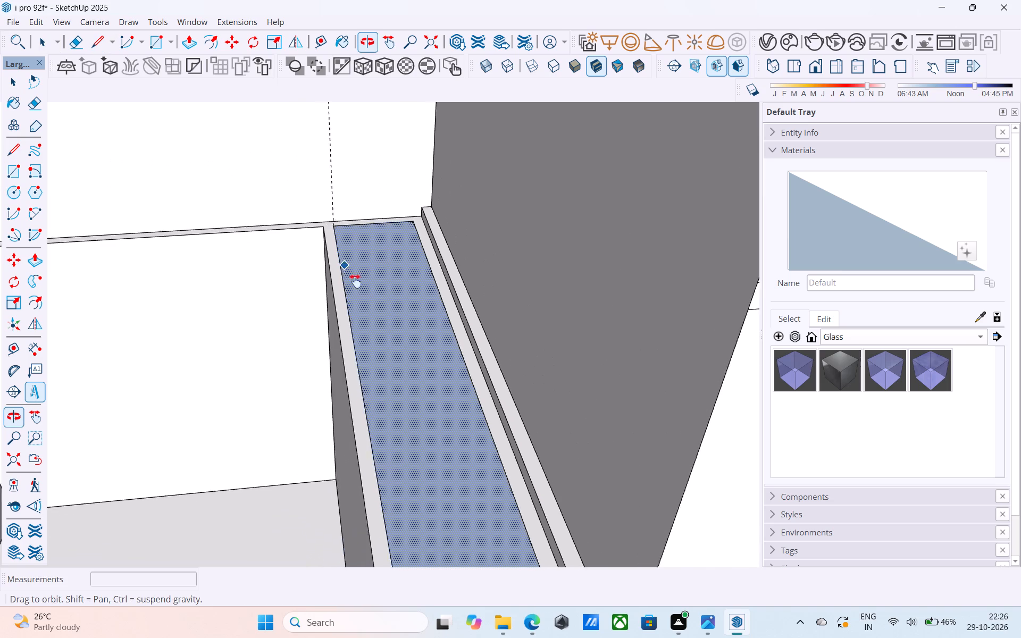
middle_drag(355, 281, 328, 281)
scroll(364, 279, up, 9)
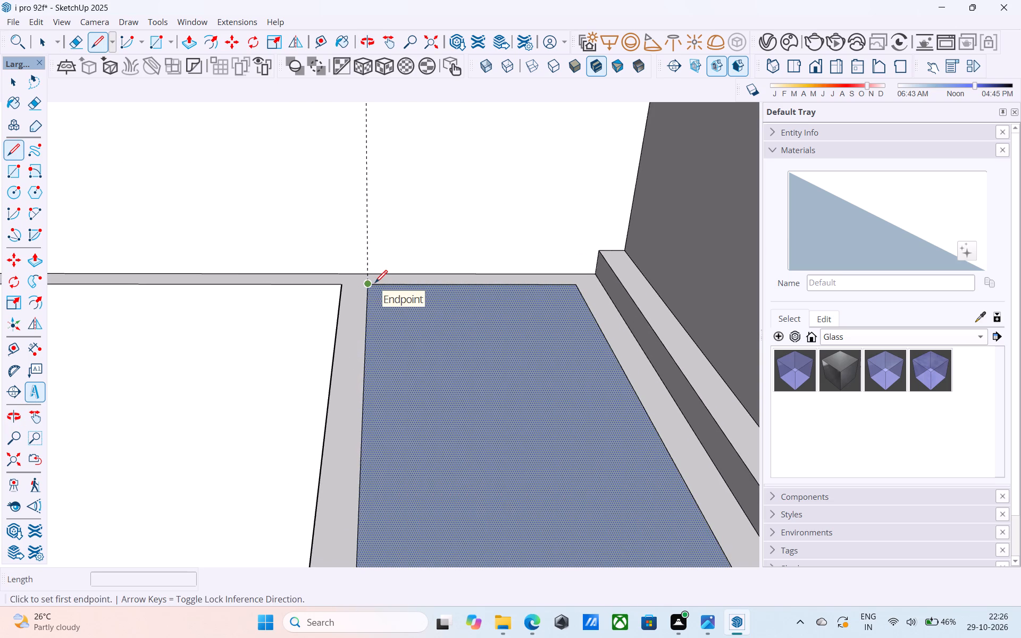
click(373, 283)
click(370, 268)
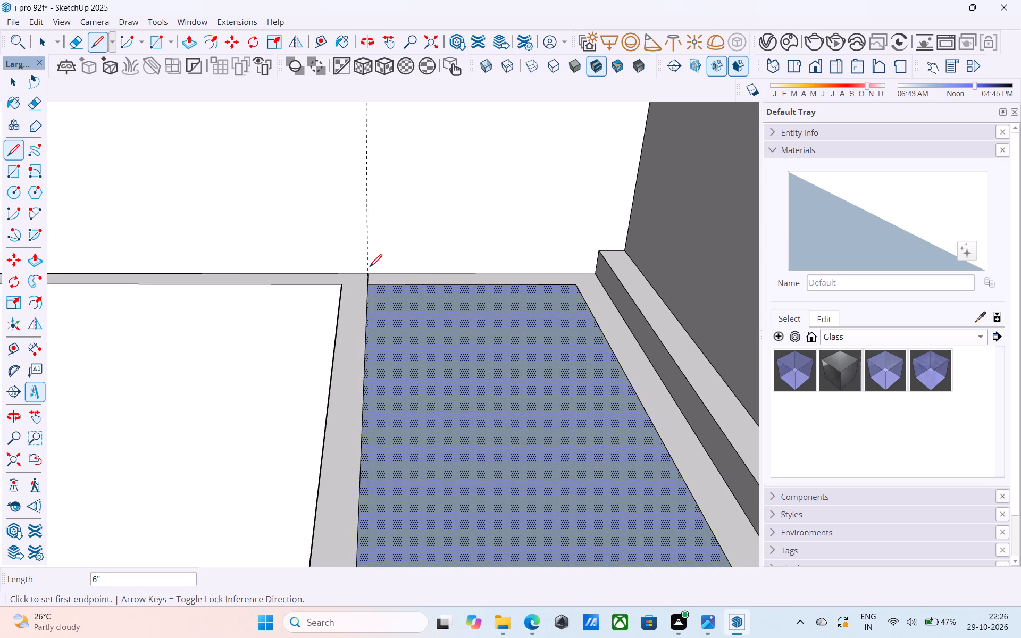
Draw a 6" vertical line upward from the cover face's front corner beside the tower.
scroll(393, 129, down, 11)
shift+middle_drag(448, 397, 401, 278)
scroll(471, 360, up, 3)
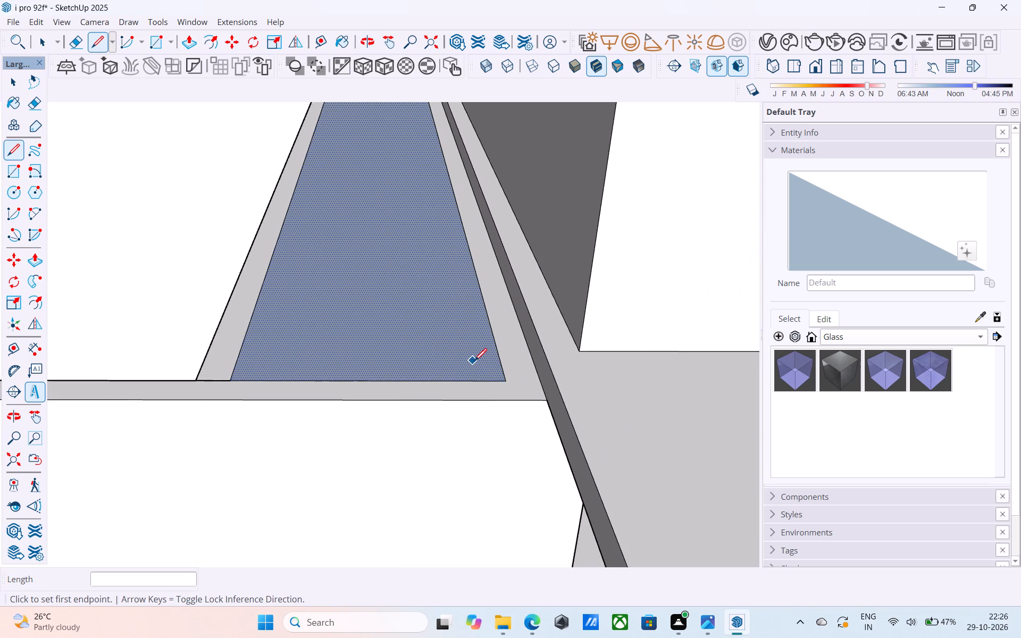
scroll(474, 362, up, 2)
click(511, 380)
middle_drag(508, 379, 460, 339)
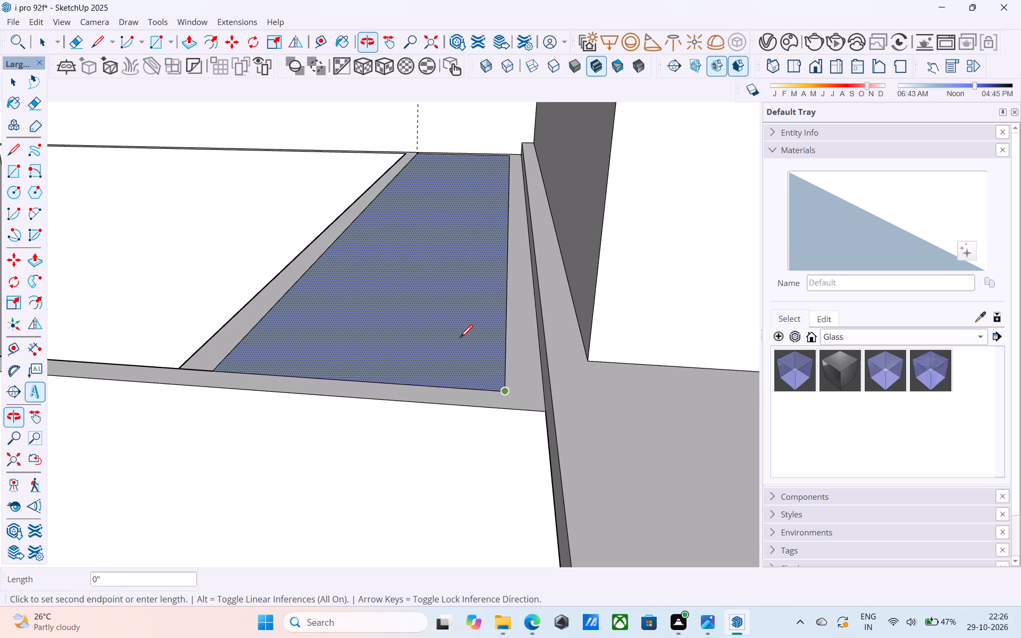
middle_drag(509, 380, 417, 355)
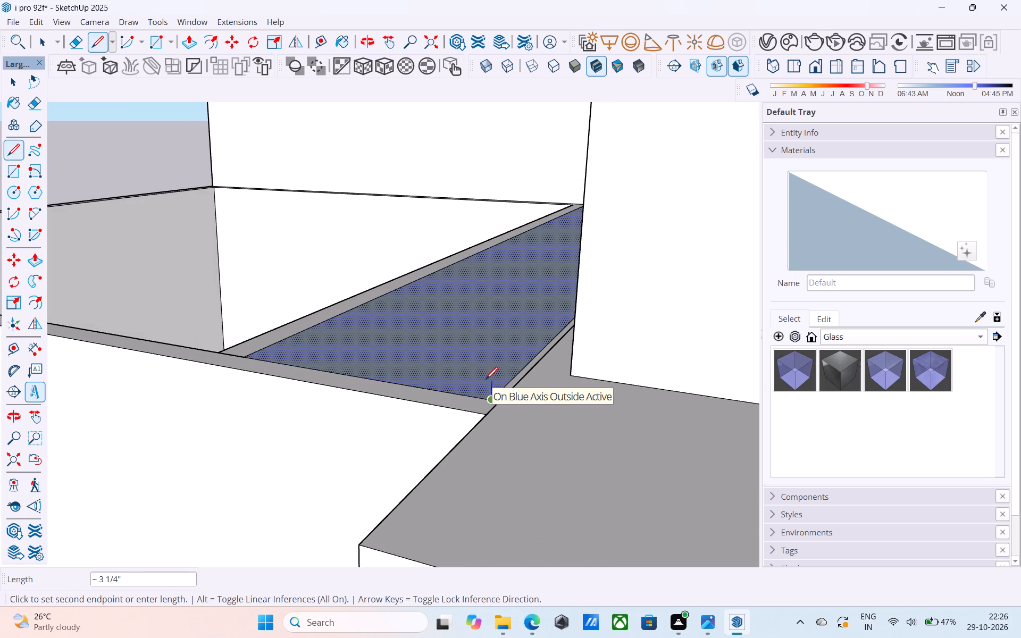
key(6)
key(shift+quotedbl)
key(Return)
key(space)
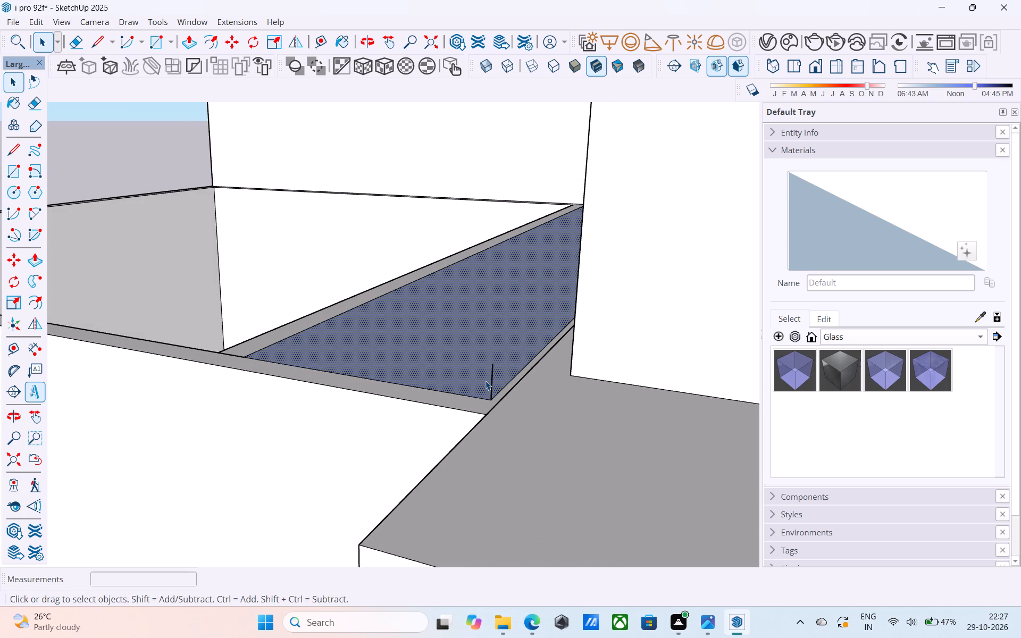
Draw a 6" vertical line upward from the cover face's rear corner at the partition.
key(r)
scroll(486, 381, down, 3)
middle_drag(486, 381, 562, 348)
scroll(542, 258, up, 3)
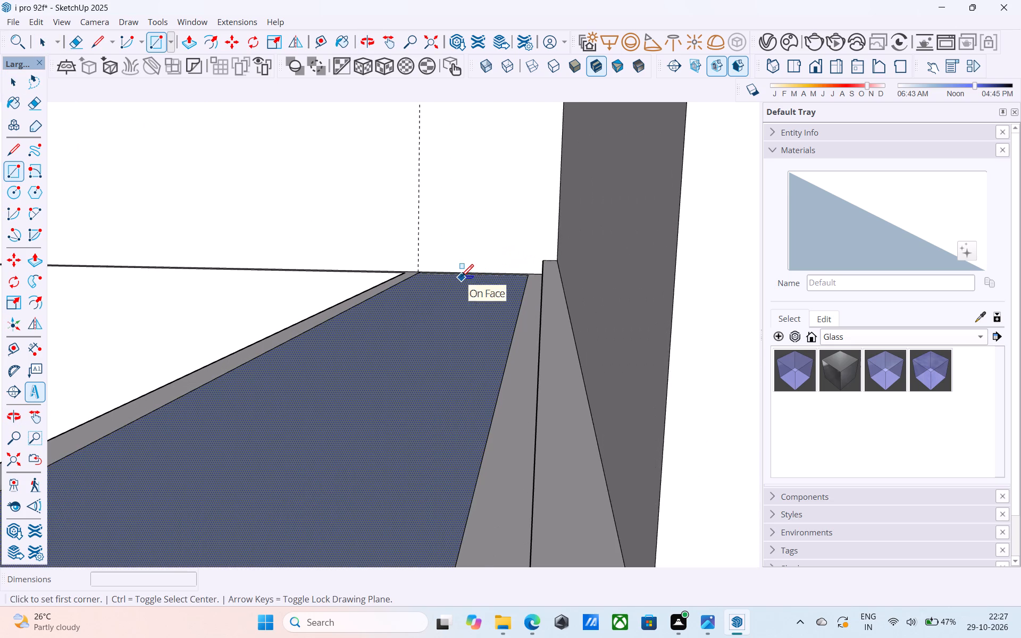
scroll(461, 278, down, 1)
middle_drag(442, 279, 497, 435)
scroll(382, 221, up, 2)
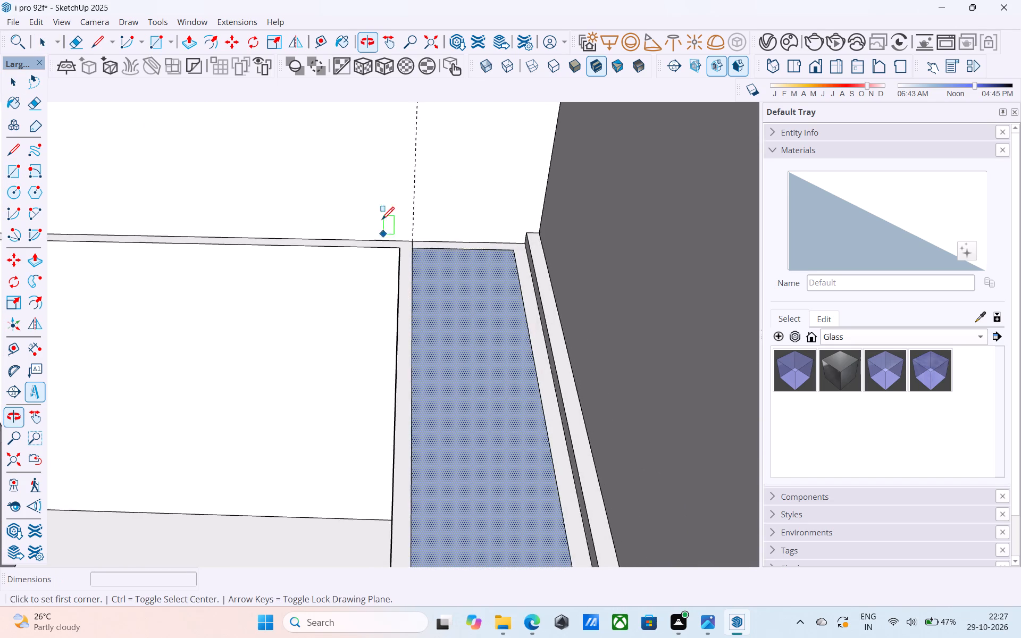
scroll(382, 221, up, 11)
middle_drag(425, 298, 405, 247)
key(l)
scroll(407, 278, up, 6)
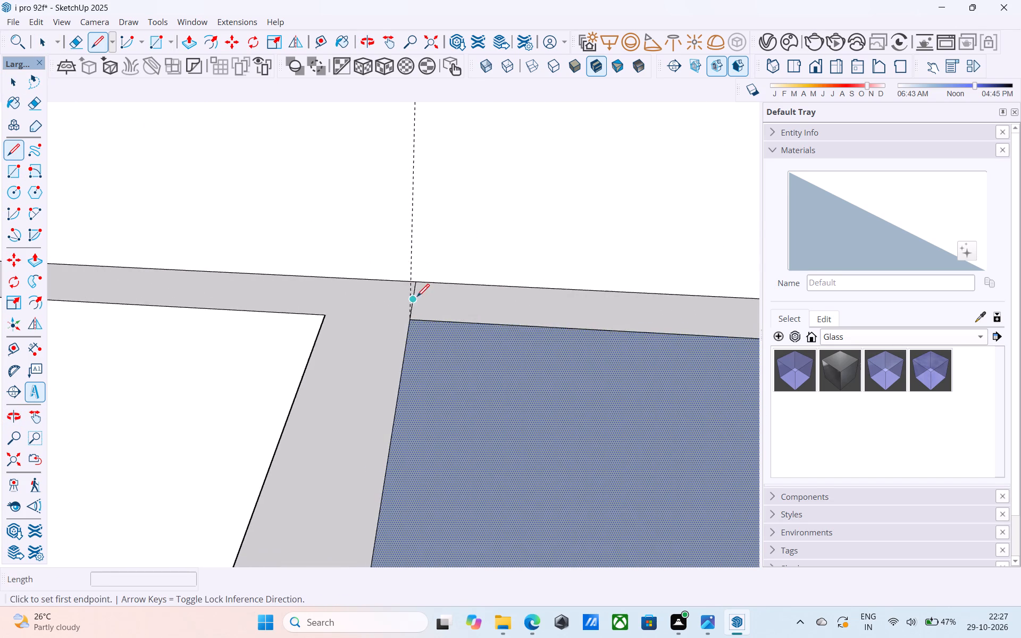
scroll(417, 298, up, 2)
click(409, 324)
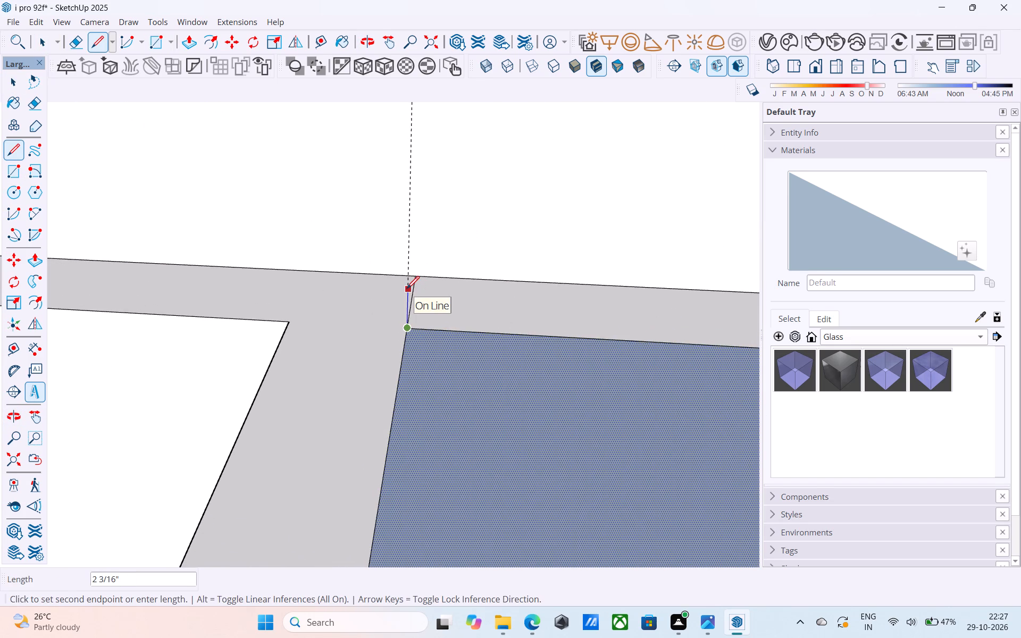
text(6")
key(Return)
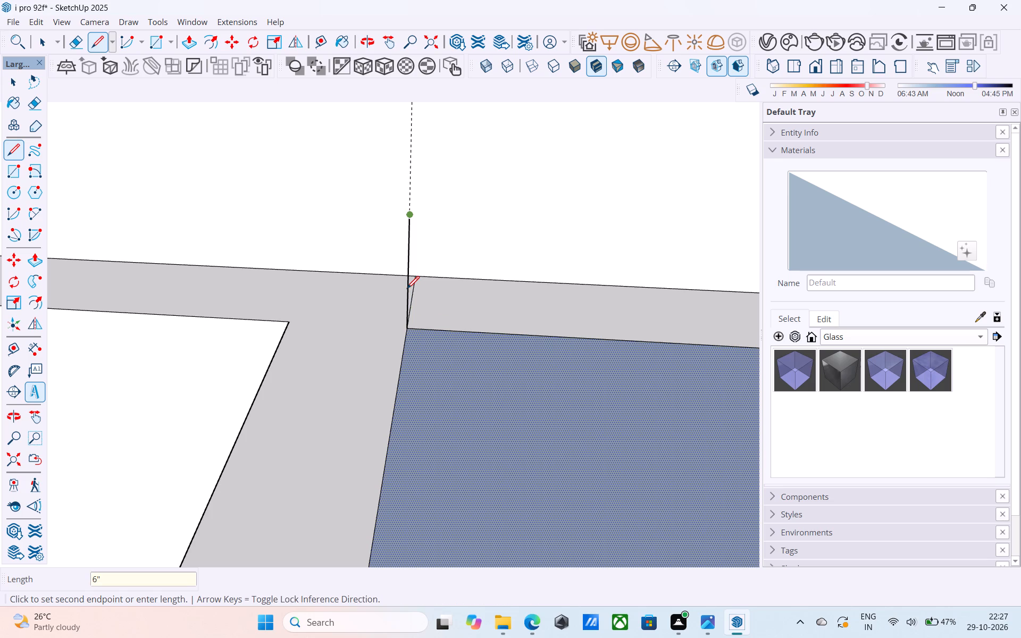
key(space)
Draw a rectangle above the cover face between the tops of the two diagonally opposite 6" vertical lines.
text(r)
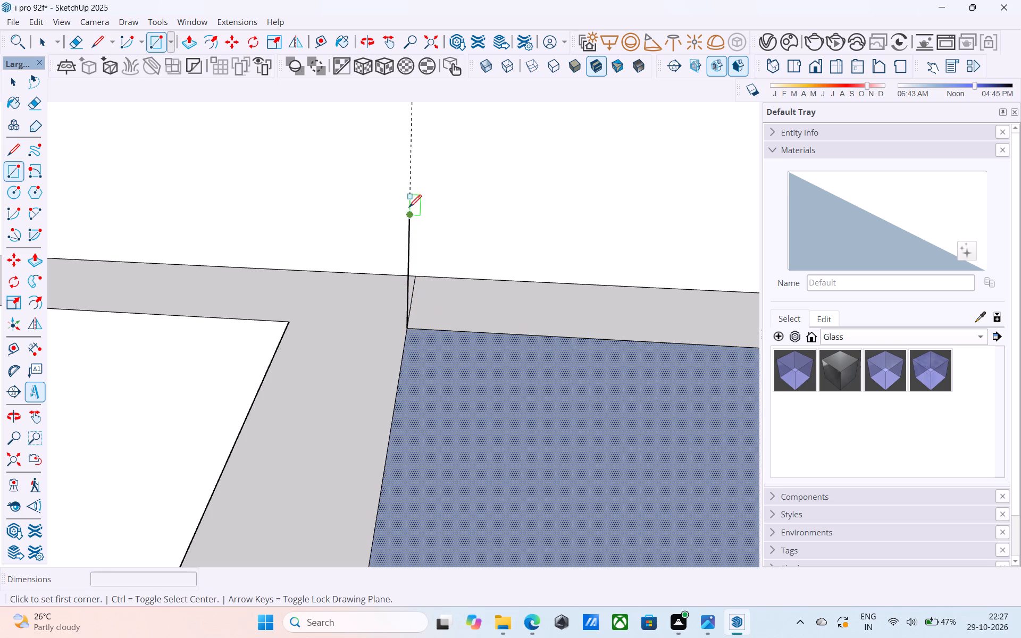
click(411, 213)
scroll(410, 174, down, 6)
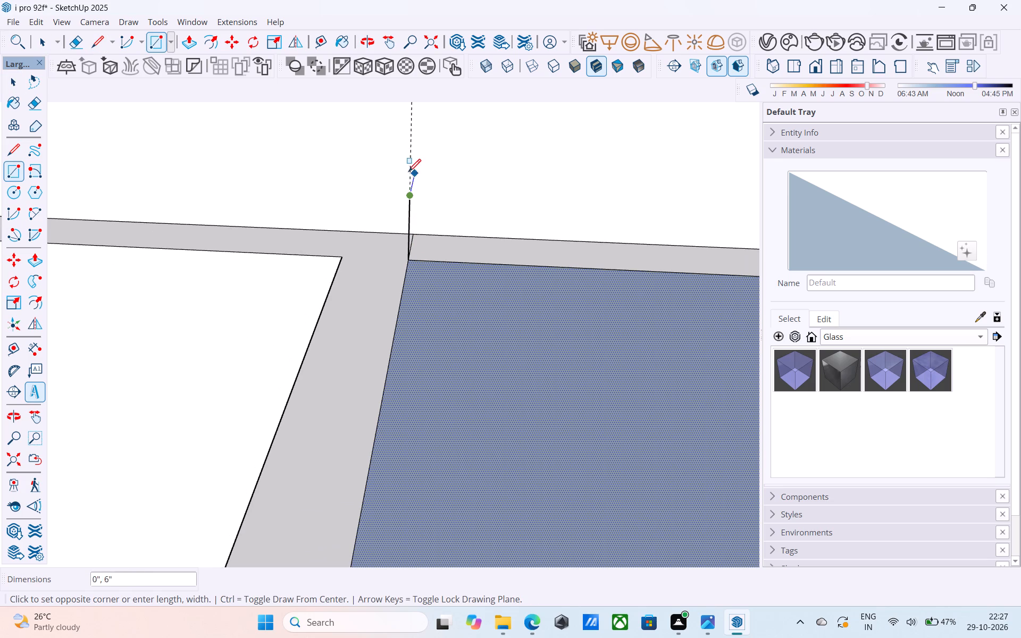
scroll(367, 180, down, 17)
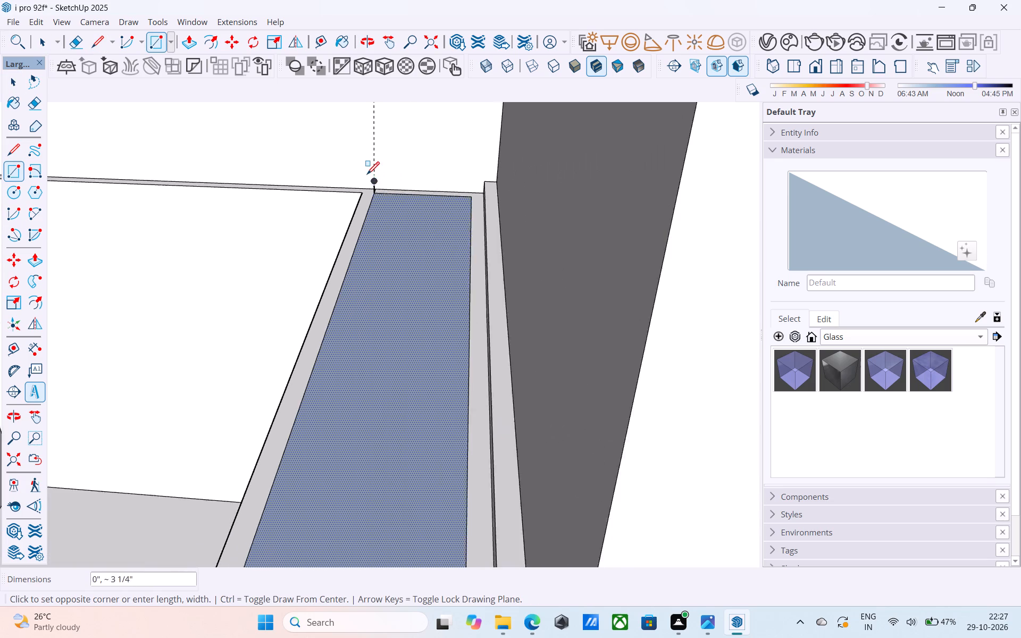
scroll(367, 175, down, 6)
scroll(397, 398, up, 14)
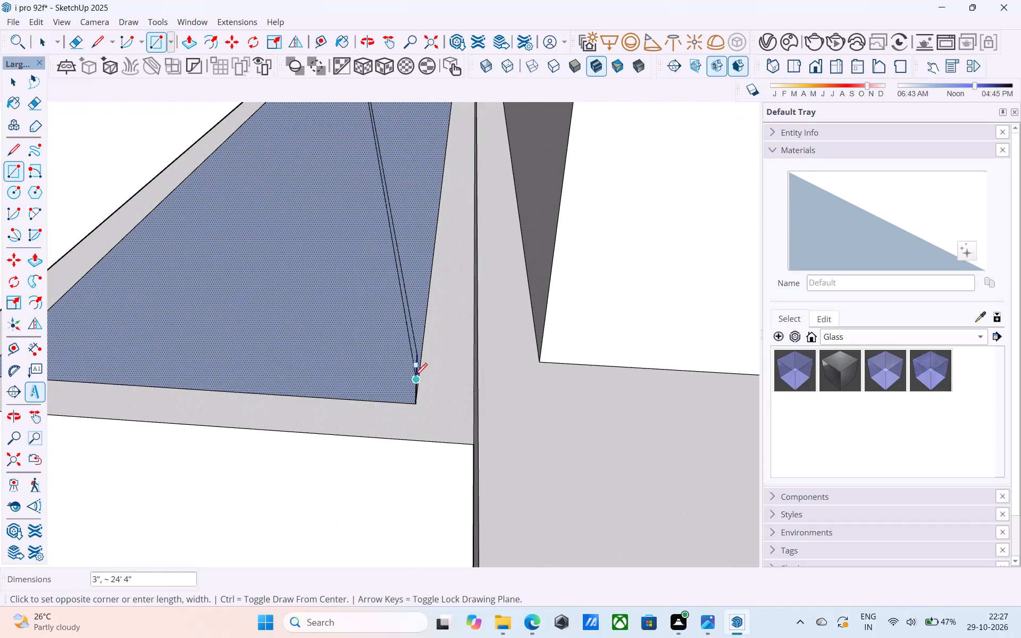
click(420, 358)
Draw a vertical line joining the cover face and the raised rectangle at their front corner beside the partition.
scroll(423, 348, down, 5)
middle_drag(423, 348, 466, 337)
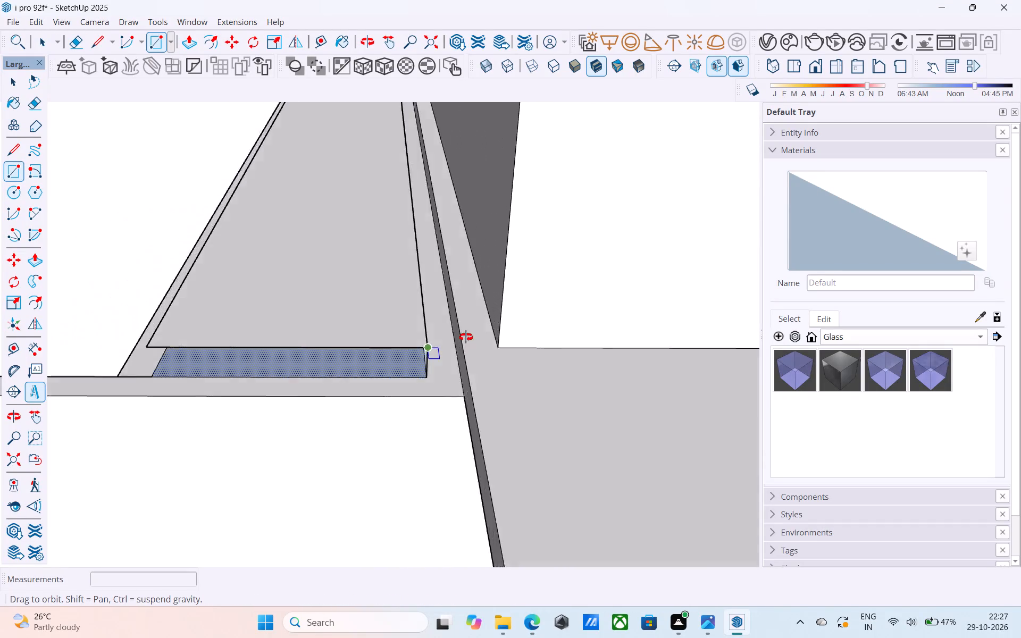
middle_drag(466, 337, 679, 327)
key(l)
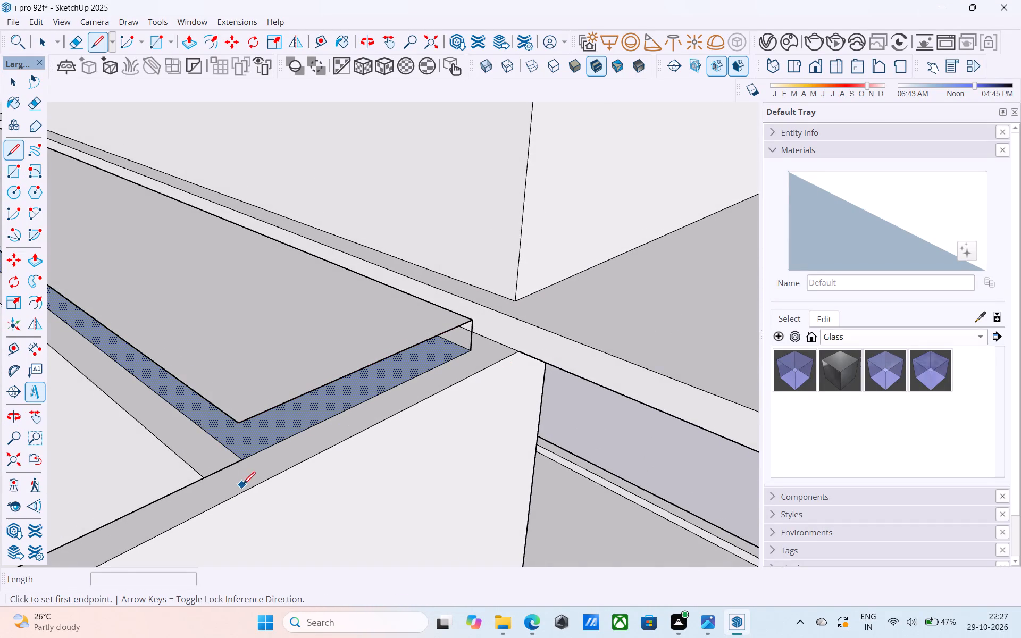
scroll(243, 485, up, 9)
click(238, 432)
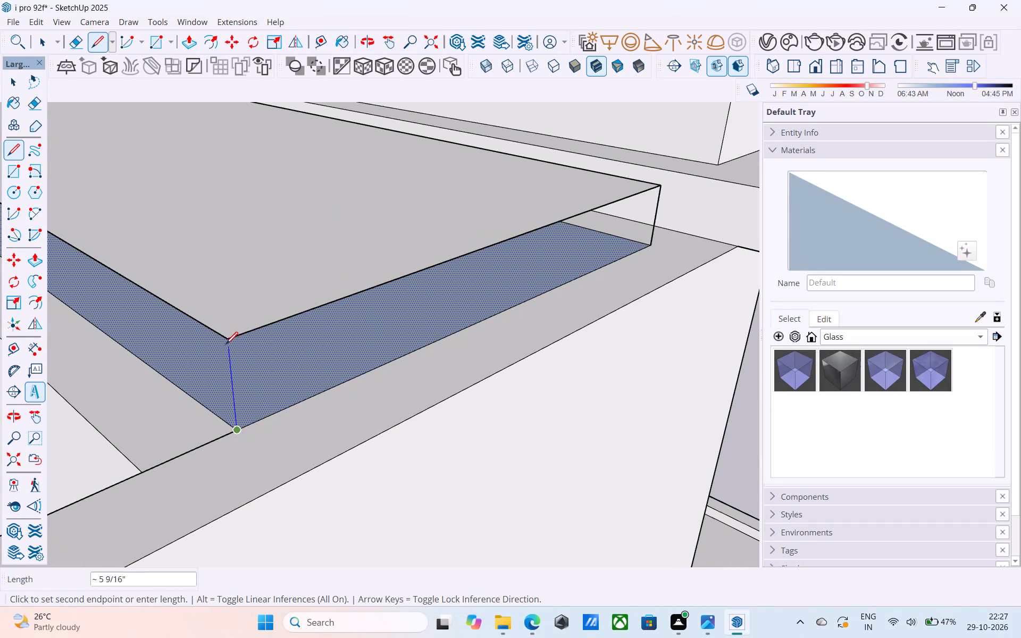
click(227, 341)
Draw a 6" vertical line joining the cover face and the raised rectangle at their rear corner beside the tower.
scroll(392, 402, down, 14)
middle_drag(414, 413, 388, 405)
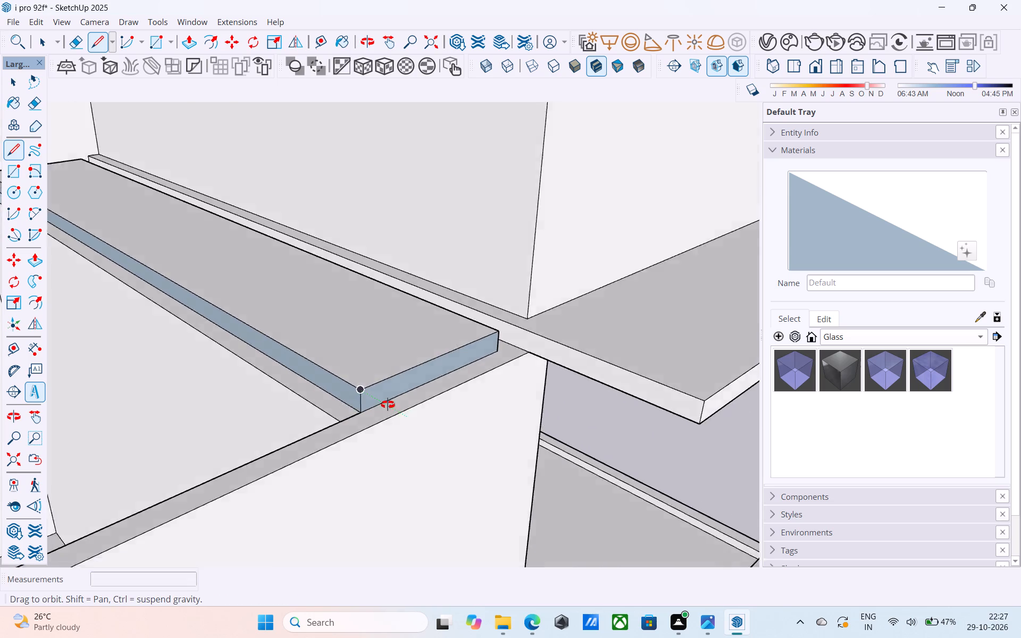
middle_drag(388, 405, 123, 357)
scroll(559, 236, up, 12)
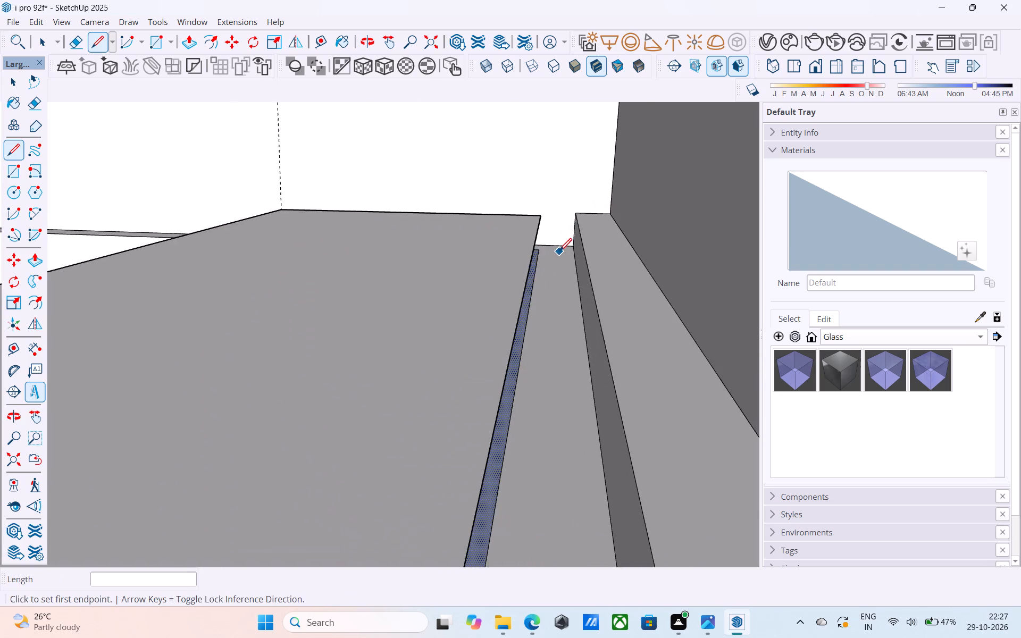
scroll(559, 252, up, 3)
middle_drag(540, 247, 527, 244)
click(536, 250)
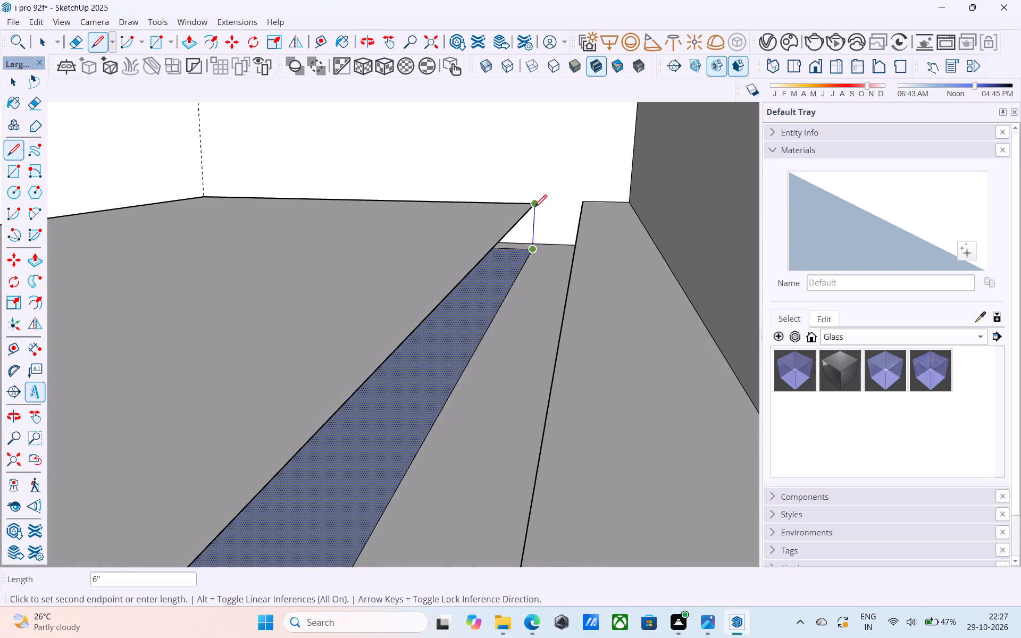
click(533, 207)
Reverse the slab strip's long edge face on the tower side.
middle_drag(549, 218, 554, 209)
key(space)
click(489, 278)
right_click(489, 278)
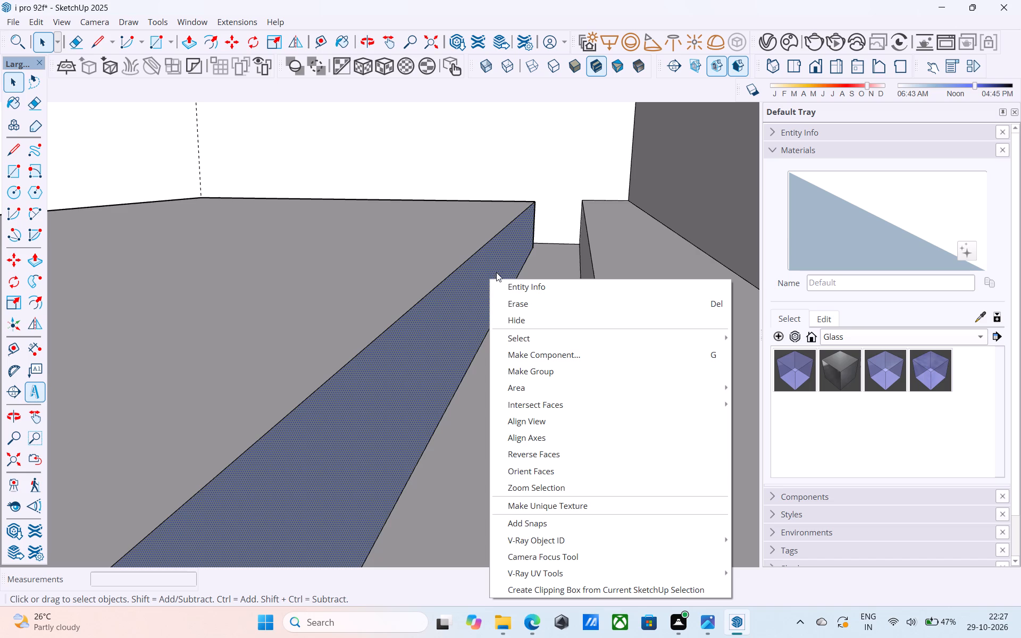
click(575, 456)
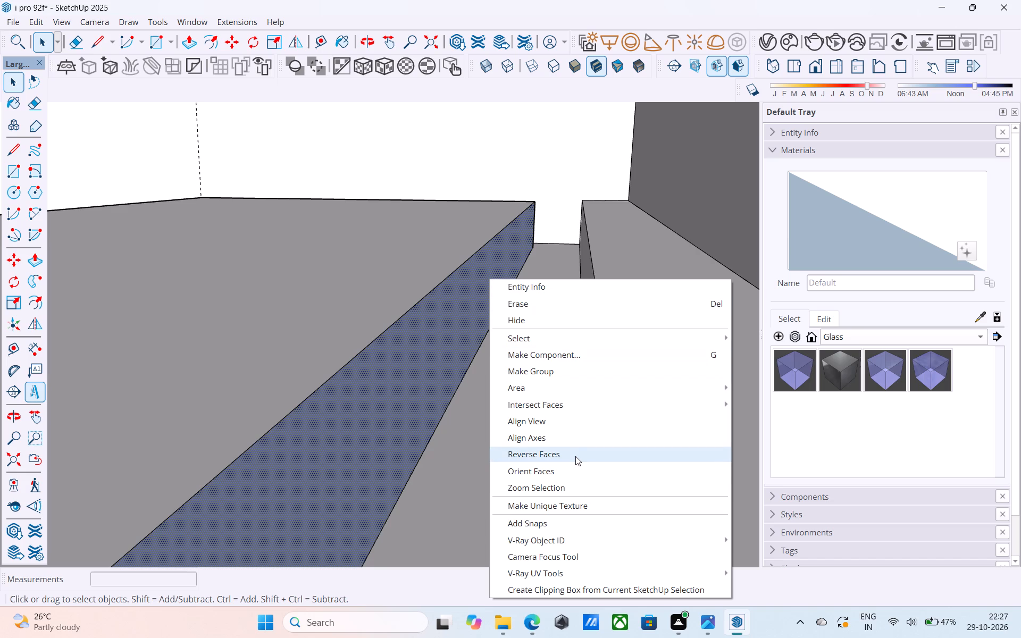
Reverse the slab strip's partition-side edge face and its front edge face.
scroll(575, 456, down, 4)
middle_drag(580, 457, 663, 405)
scroll(644, 406, down, 20)
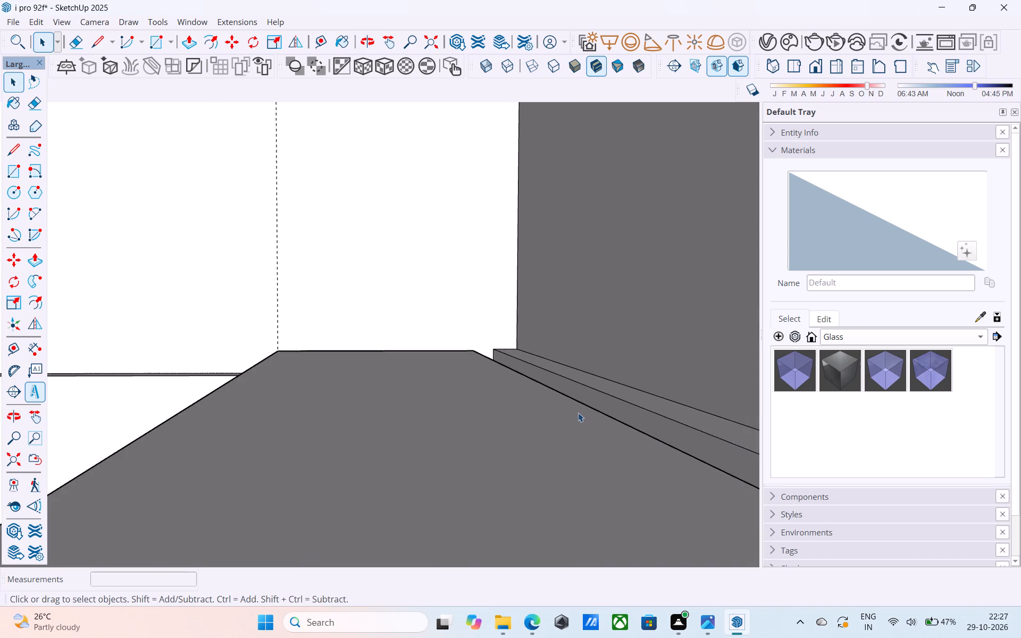
scroll(578, 413, down, 10)
middle_drag(520, 453, 509, 409)
scroll(505, 397, down, 8)
scroll(541, 438, up, 4)
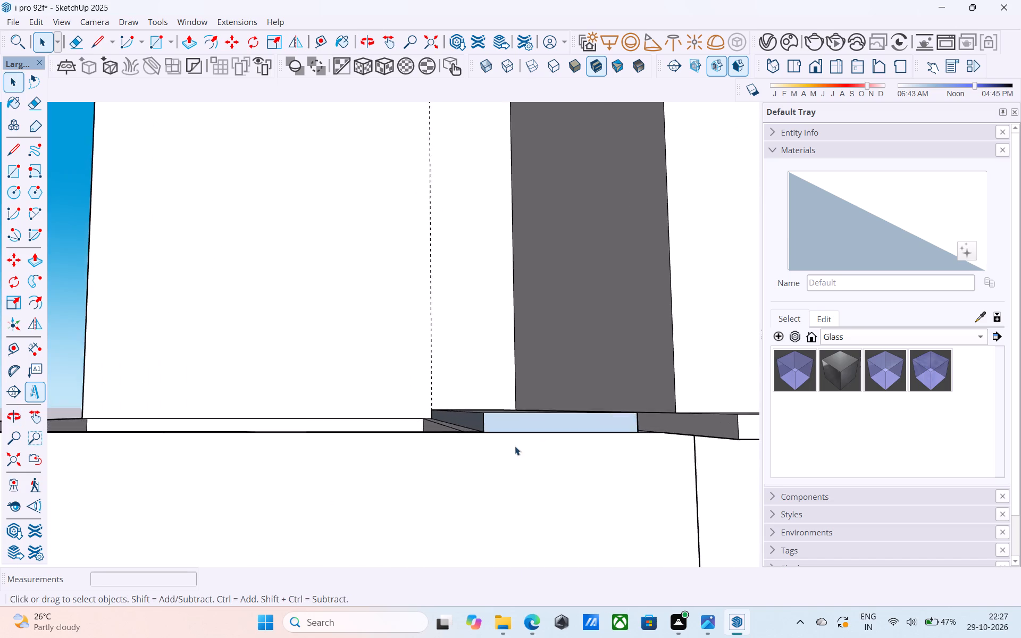
scroll(515, 446, up, 7)
middle_drag(474, 416, 505, 433)
scroll(491, 437, up, 7)
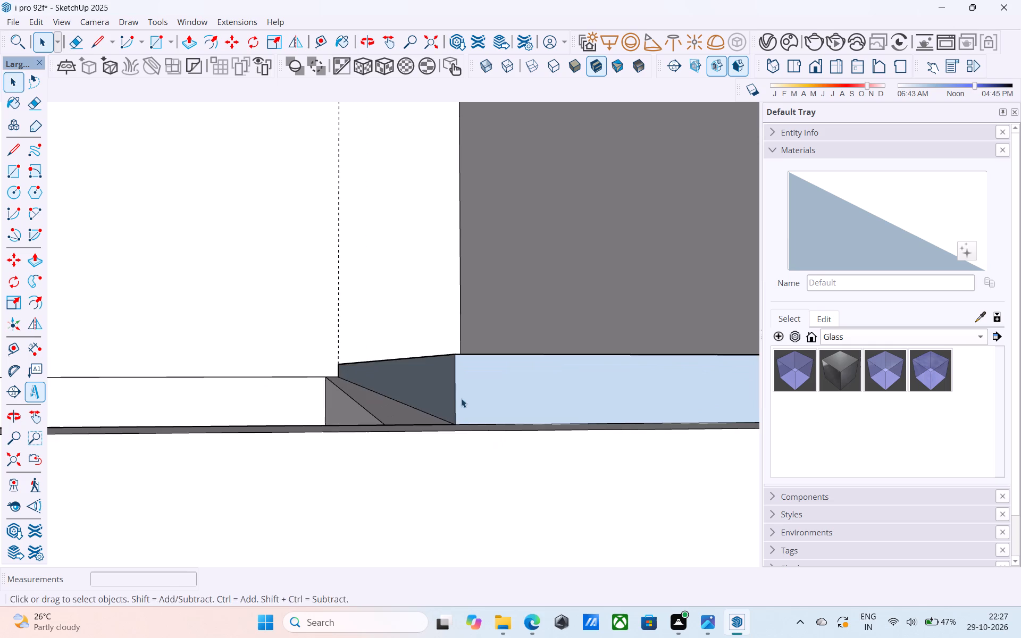
middle_drag(461, 398, 533, 444)
scroll(461, 398, up, 1)
click(443, 390)
right_click(443, 389)
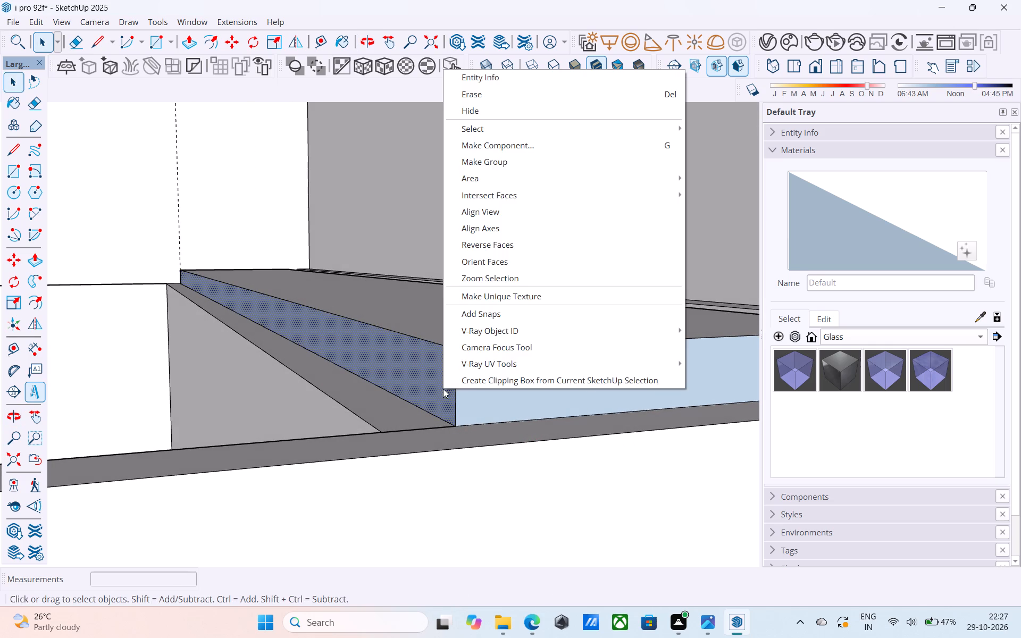
click(494, 247)
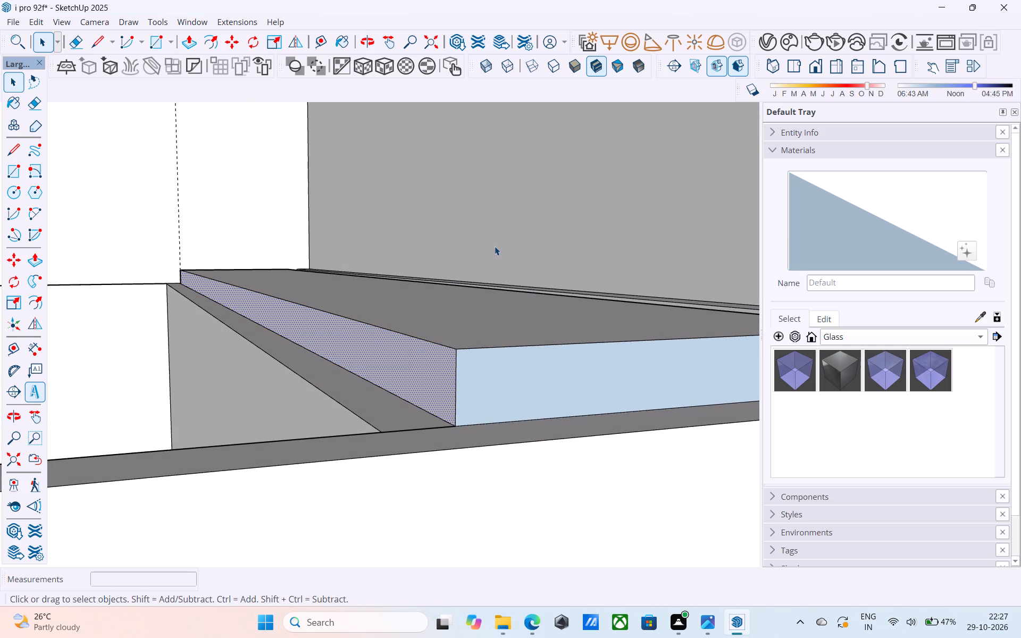
click(497, 382)
right_click(497, 382)
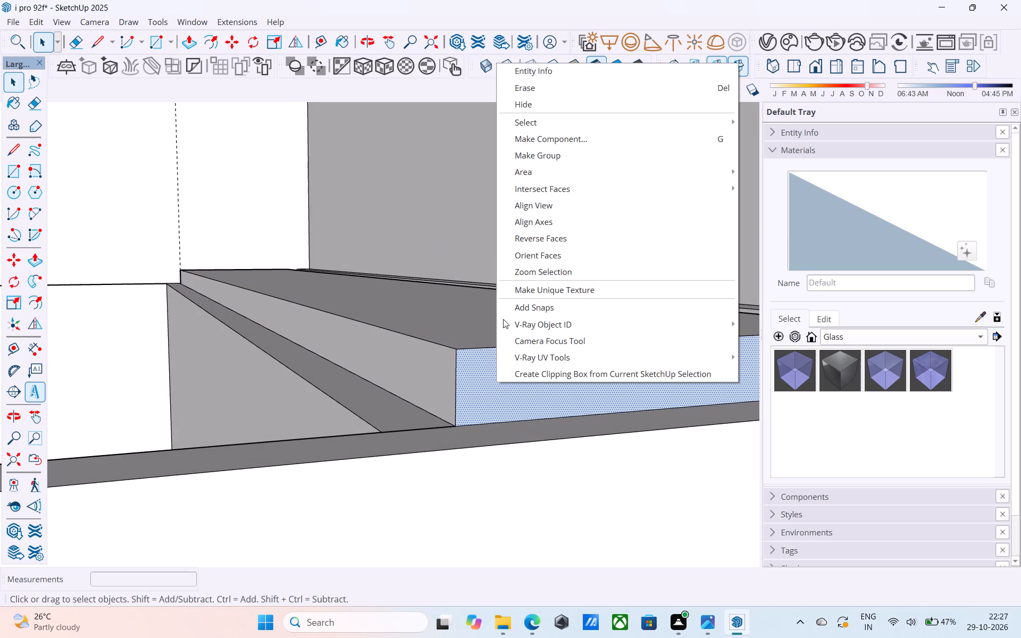
click(522, 246)
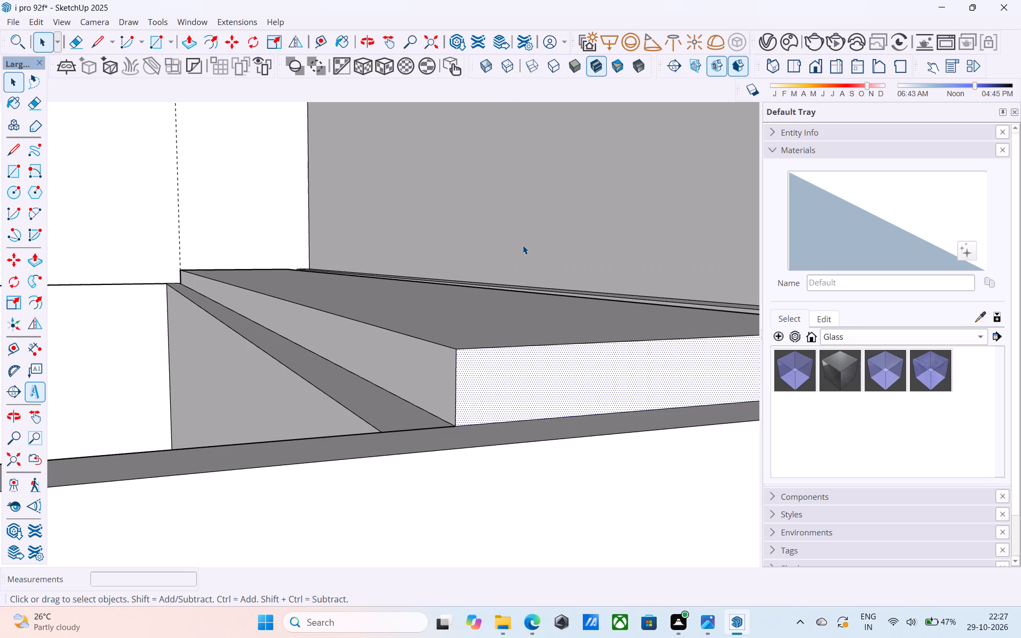
Push/Pull the slab strip's partition-side edge face 20' 9" across the low block to its outer side.
scroll(523, 245, down, 13)
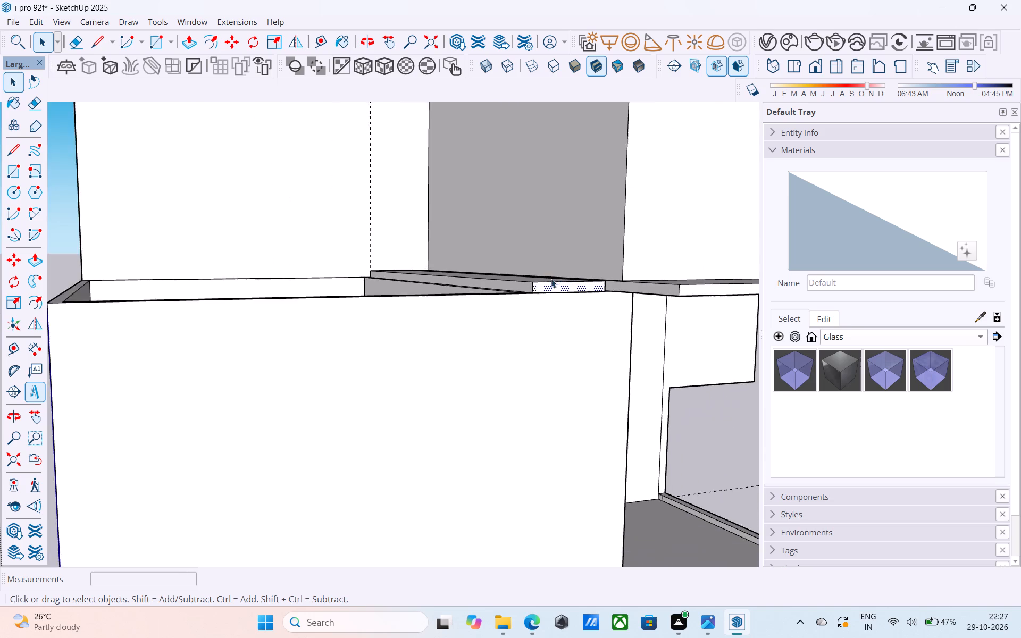
middle_drag(551, 279, 541, 305)
scroll(543, 301, down, 2)
middle_drag(543, 301, 551, 329)
scroll(521, 420, up, 5)
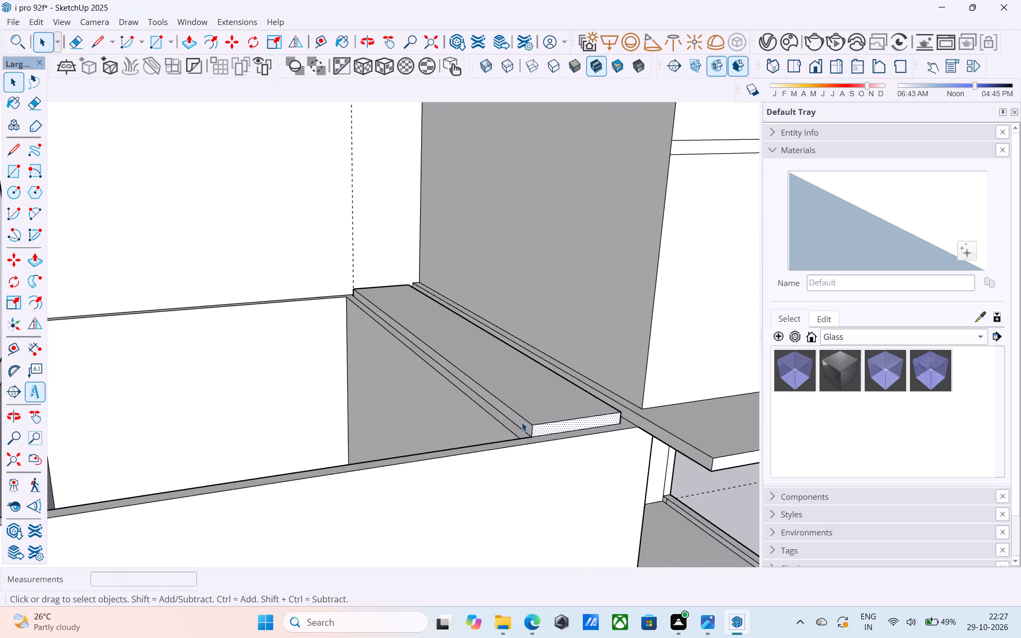
scroll(522, 422, up, 2)
click(525, 426)
key(p)
click(526, 425)
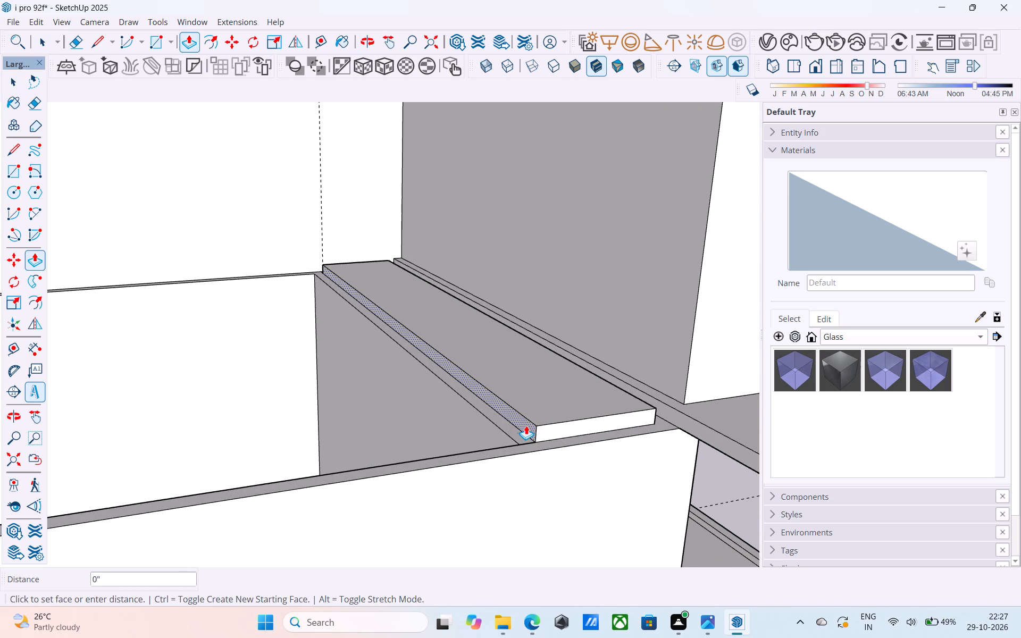
scroll(524, 426, down, 10)
click(238, 480)
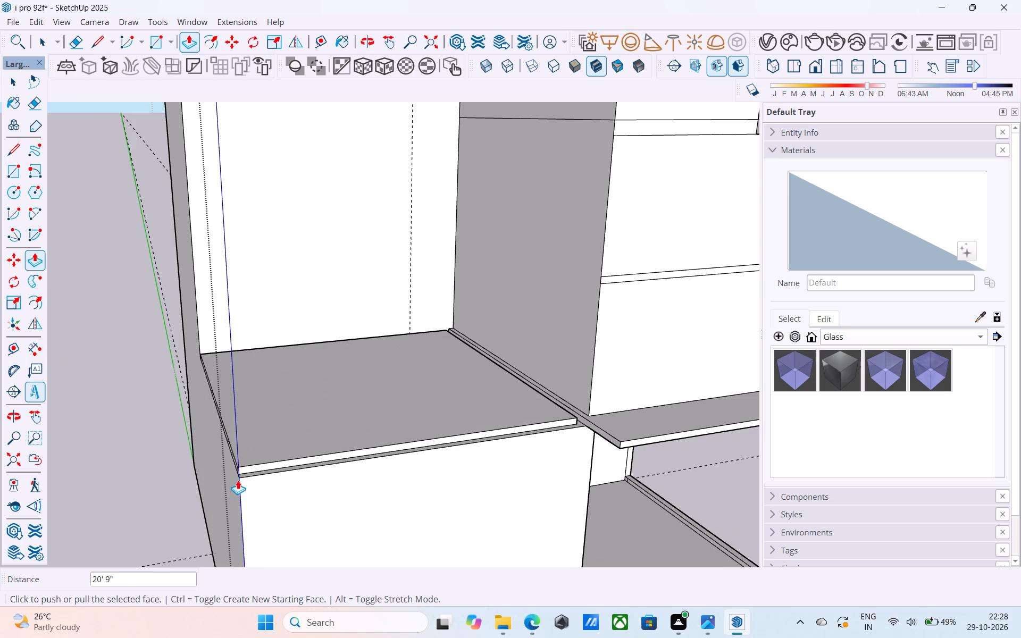
Push/Pull the low block slab's tower-side edge face back 4' 6" to the partition wall beside the narrow compartment.
middle_drag(238, 480, 344, 468)
scroll(475, 422, down, 3)
middle_drag(476, 419, 464, 410)
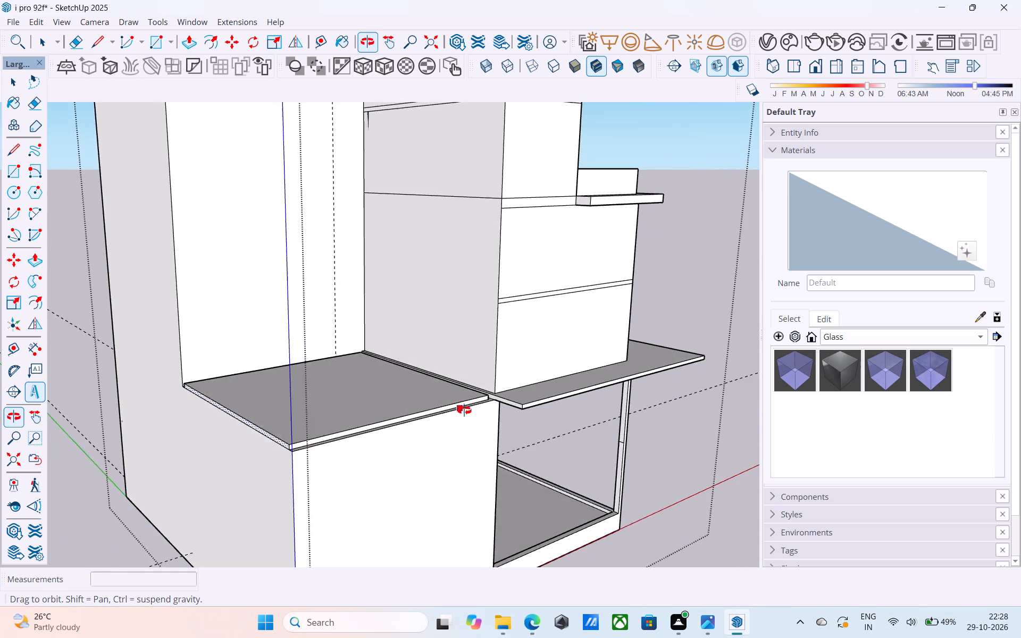
middle_drag(464, 410, 466, 385)
scroll(363, 396, up, 2)
scroll(505, 399, down, 3)
middle_drag(526, 393, 374, 417)
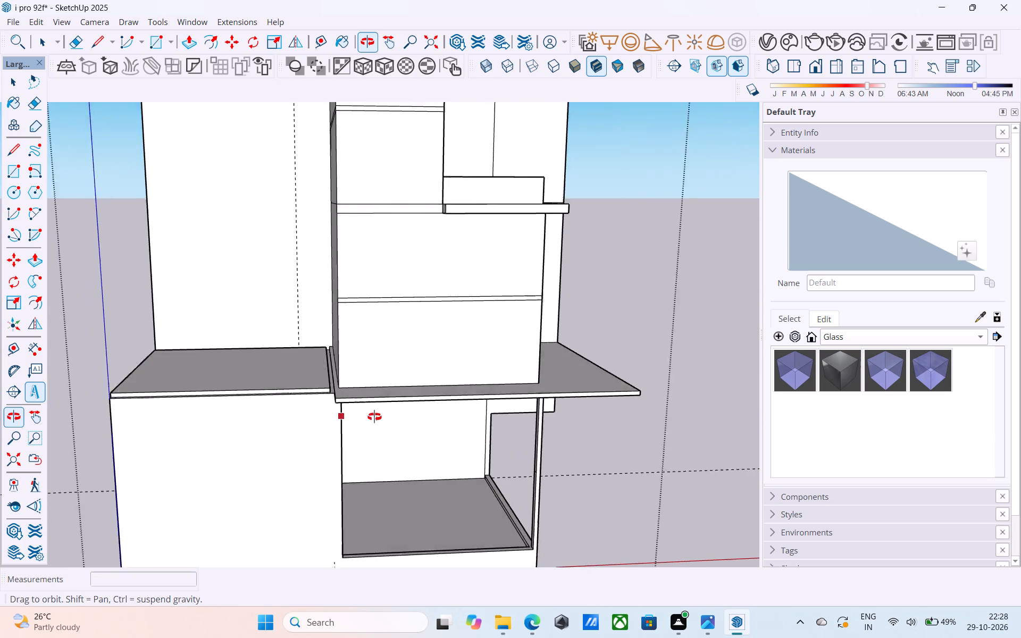
middle_drag(374, 417, 375, 417)
scroll(353, 397, up, 11)
key(space)
shift+middle_drag(349, 393, 514, 381)
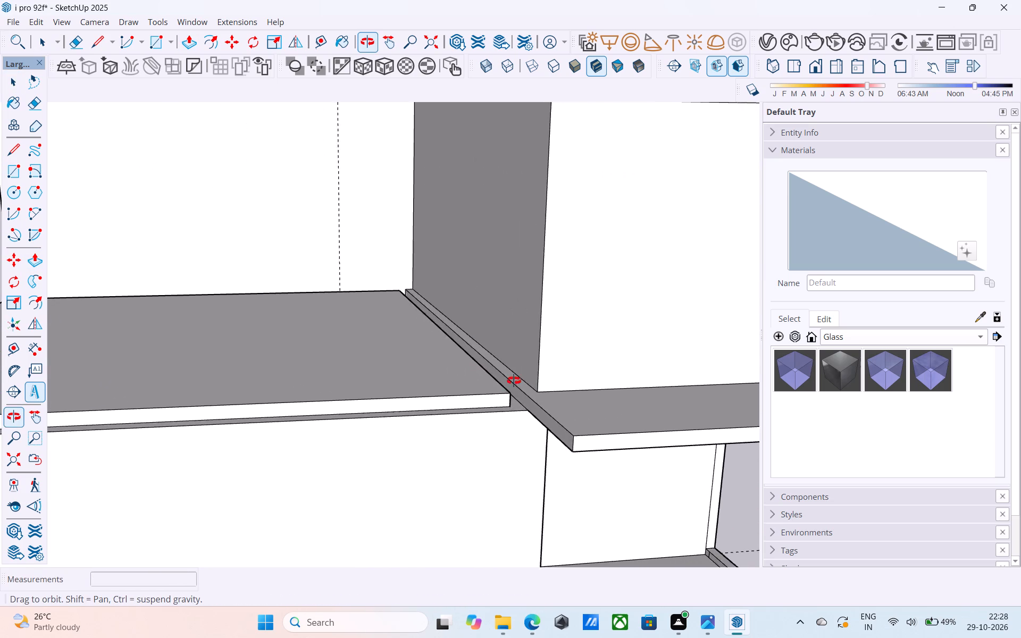
shift+middle_drag(514, 381, 394, 363)
scroll(459, 383, up, 6)
scroll(514, 407, up, 4)
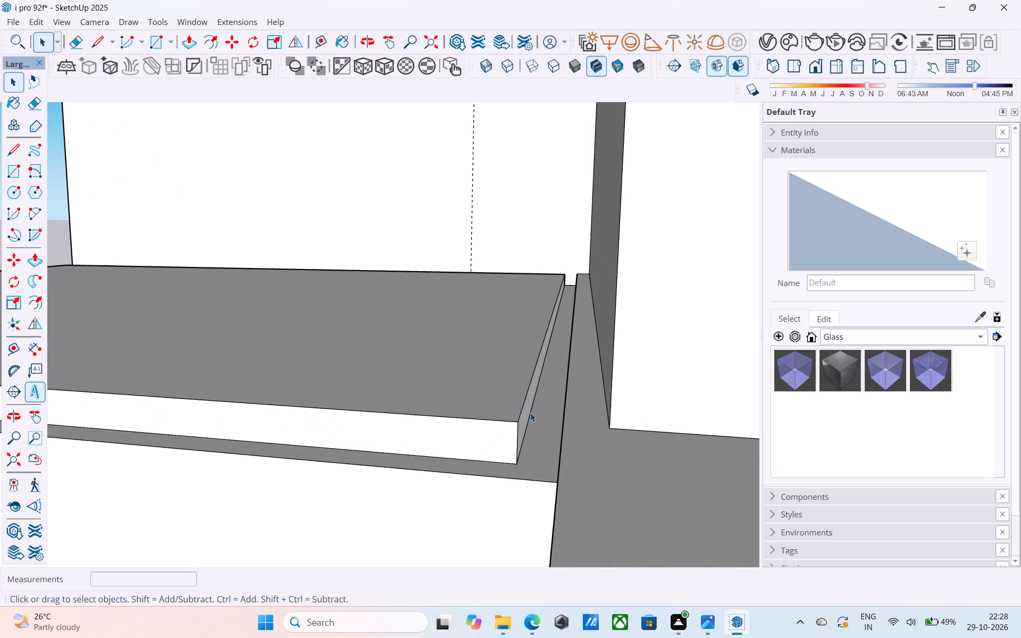
scroll(530, 413, down, 4)
middle_drag(530, 412, 587, 371)
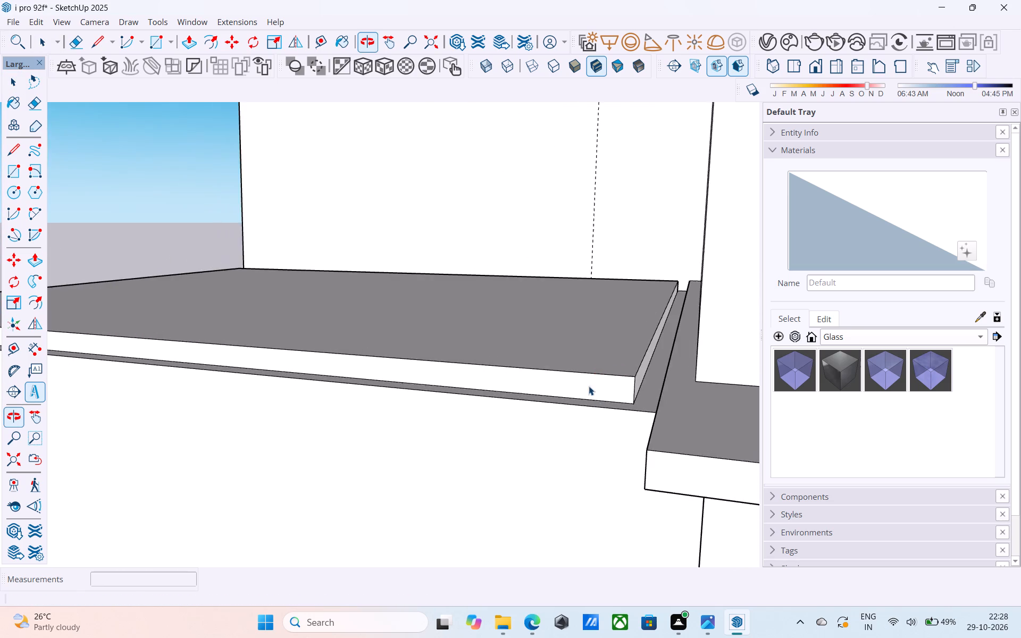
scroll(608, 405, up, 4)
click(652, 370)
key(p)
click(652, 370)
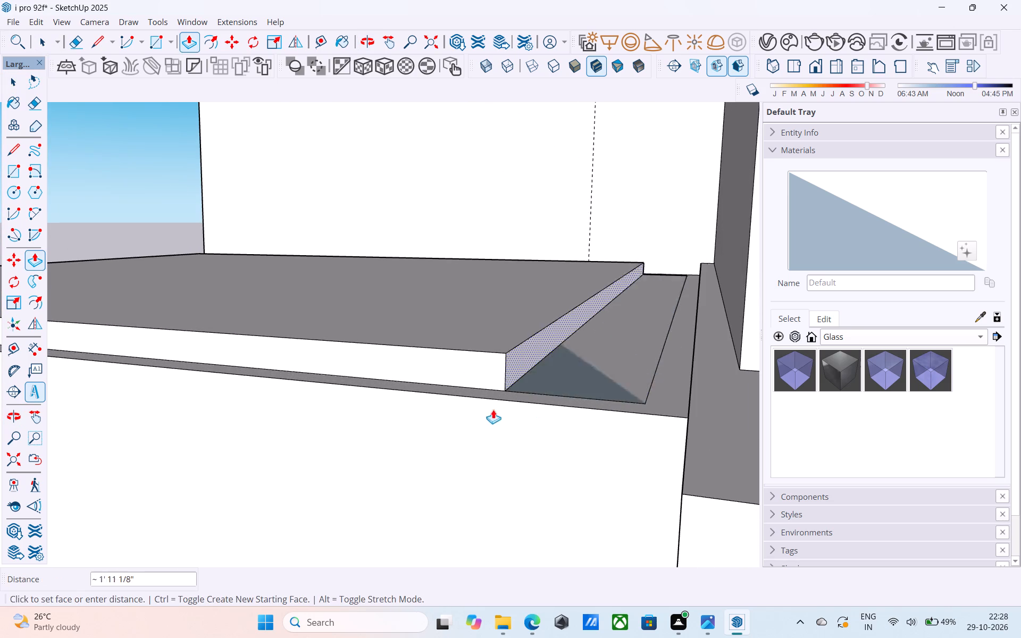
scroll(324, 371, up, 4)
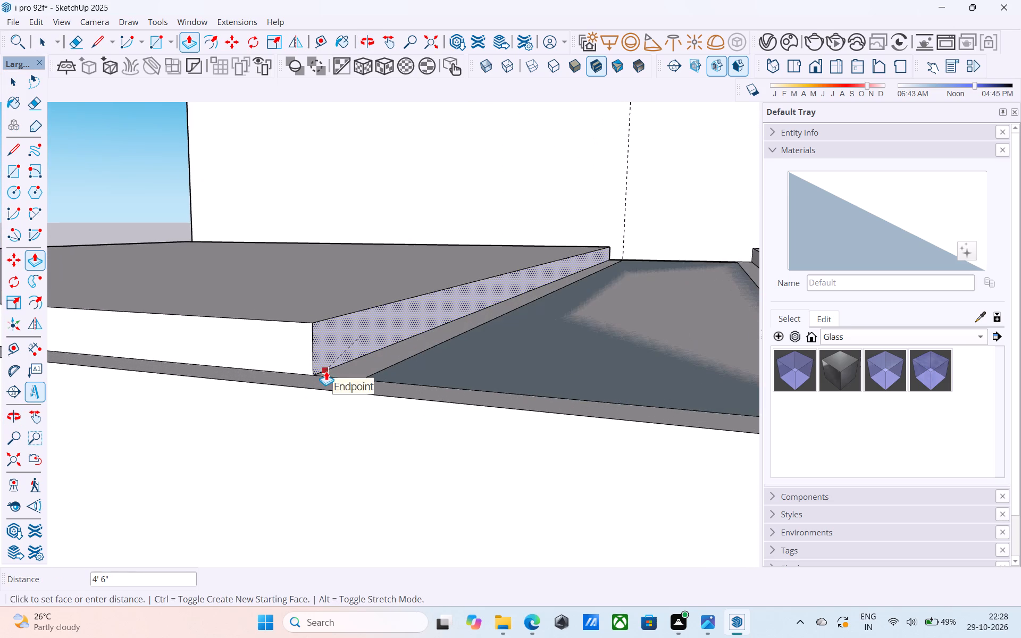
click(326, 371)
Delete the cover face over the narrow compartment between the slab and the tower.
key(space)
click(474, 372)
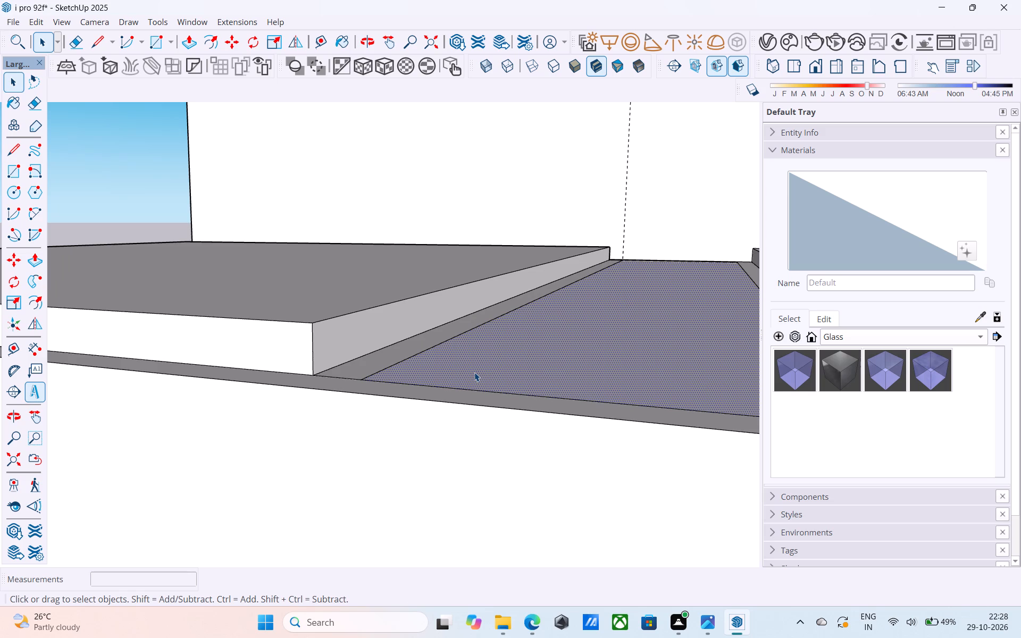
key(Delete)
scroll(476, 372, down, 5)
middle_drag(476, 372, 549, 425)
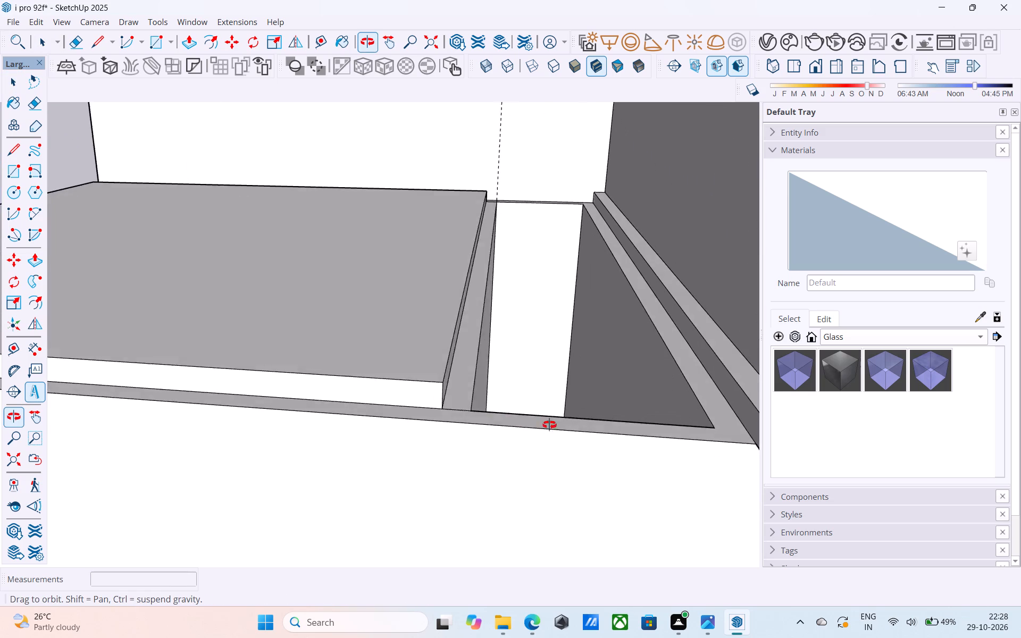
middle_drag(549, 425, 555, 437)
scroll(547, 432, down, 3)
shift+middle_drag(543, 429, 520, 423)
scroll(466, 408, up, 4)
Push/Pull the slab's front edge face outward to the outer face of the front wall.
click(466, 407)
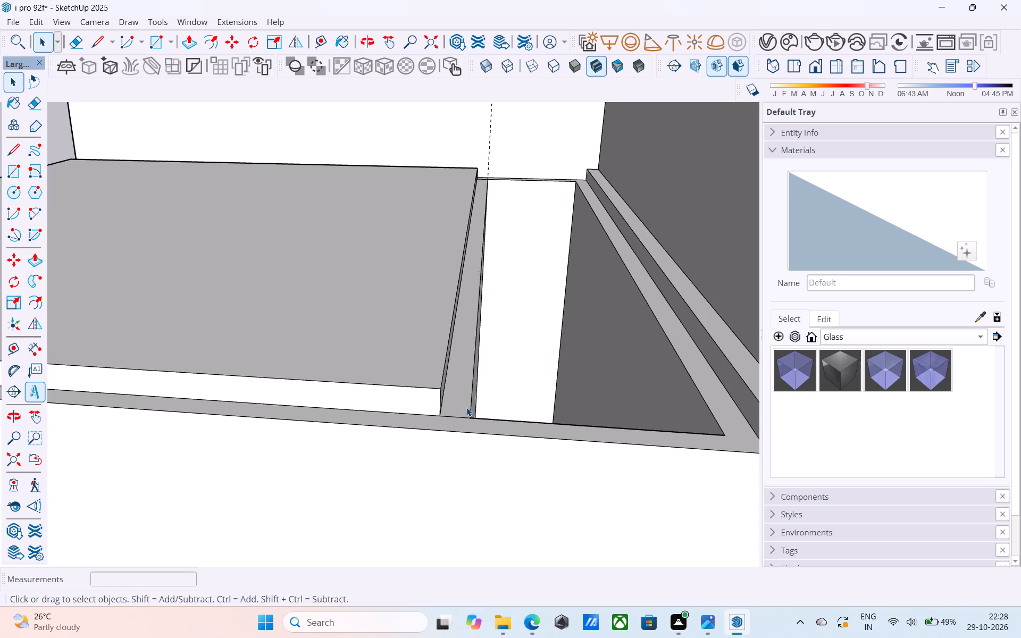
key(space)
click(431, 407)
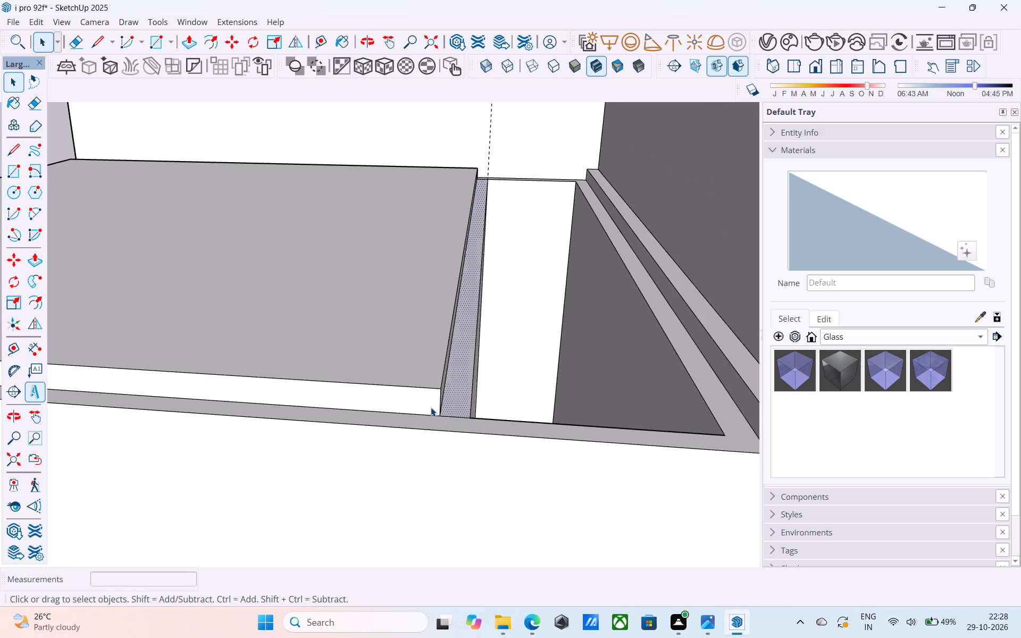
key(p)
click(431, 407)
click(429, 435)
key(space)
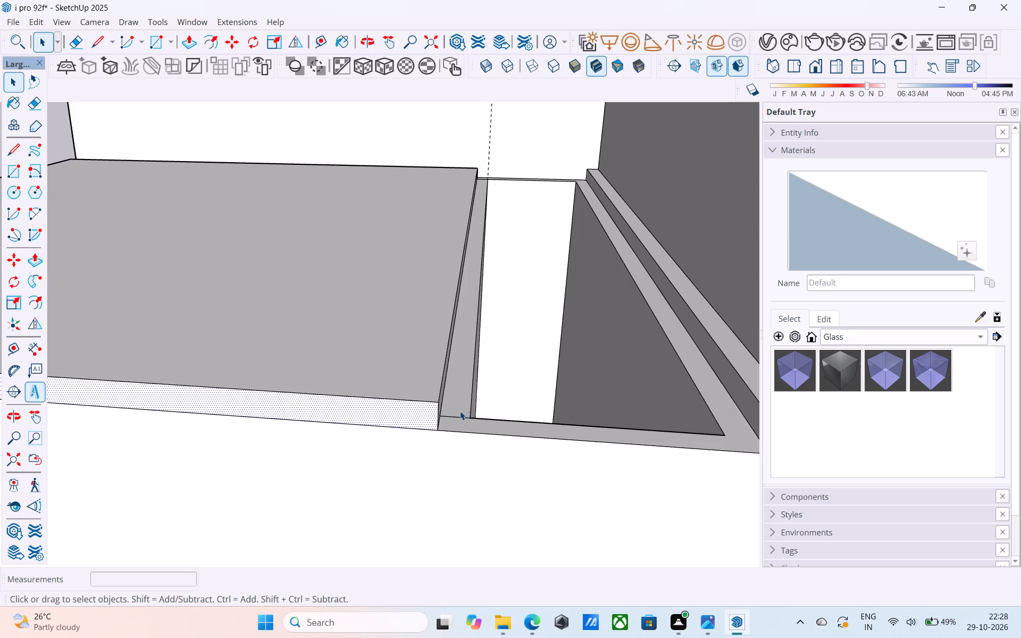
Erase the dividing edge between the partition wall top and the front wall top at the slab's front corner.
key(e)
scroll(460, 411, up, 3)
drag(460, 411, 457, 417)
drag(457, 417, 457, 423)
key(space)
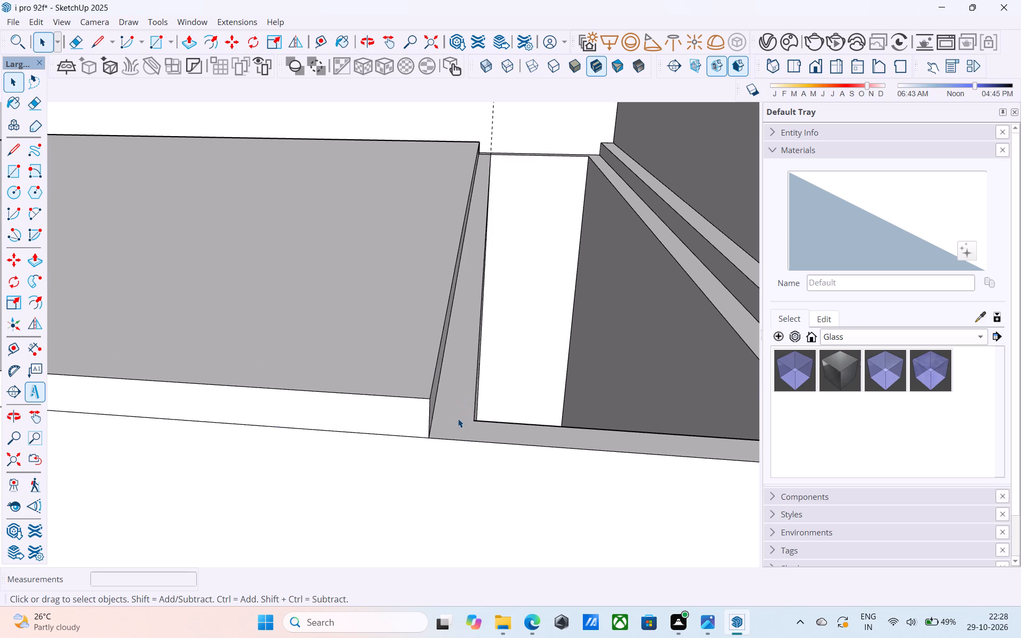
Push/Pull the wall-top face around the narrow compartment up to the level of the slab's top.
click(458, 418)
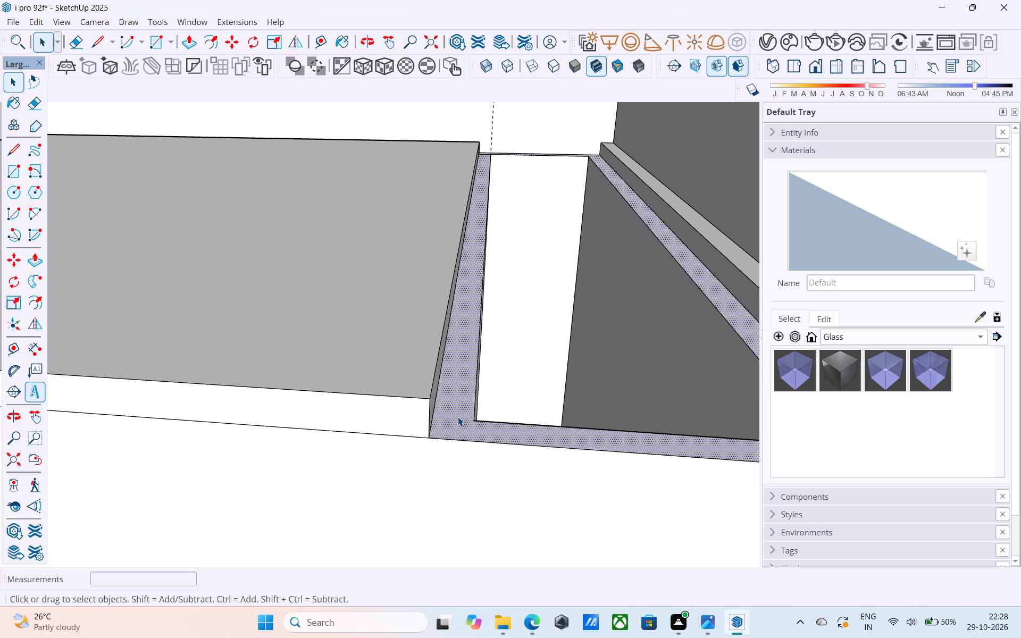
key(p)
click(458, 417)
click(424, 388)
key(space)
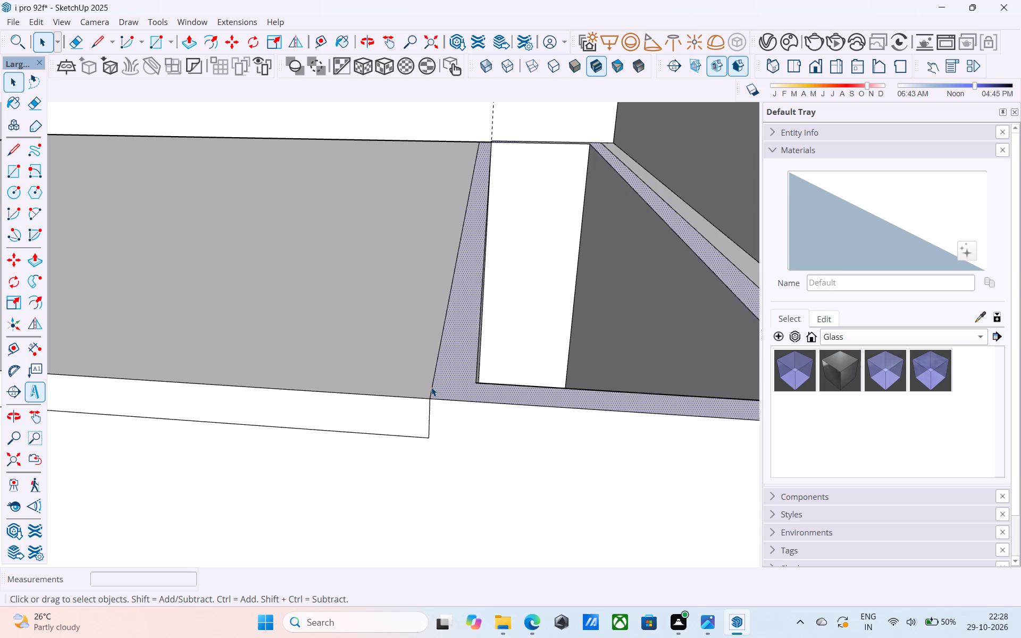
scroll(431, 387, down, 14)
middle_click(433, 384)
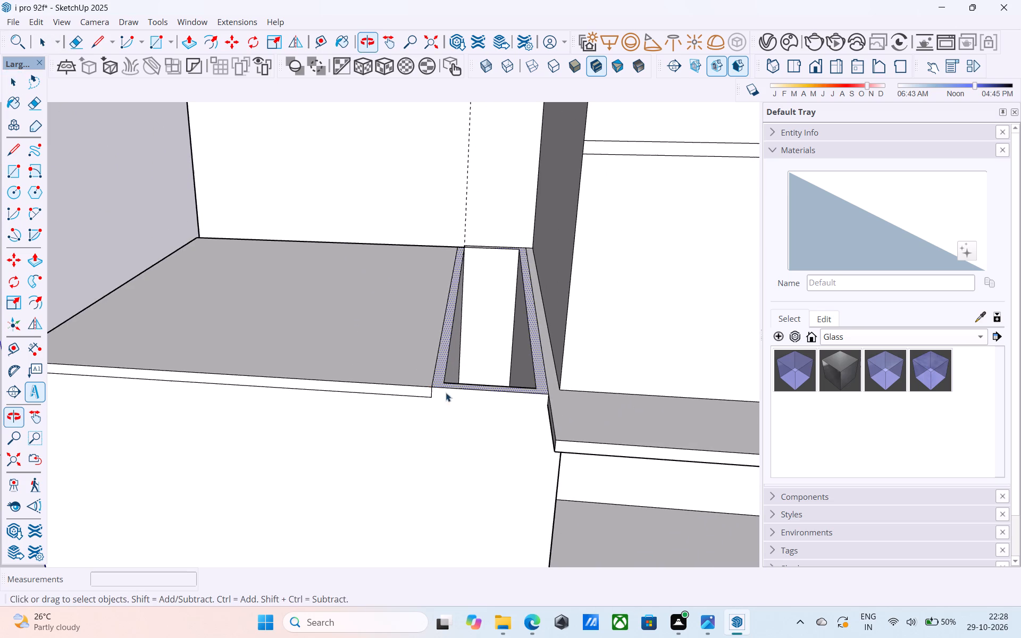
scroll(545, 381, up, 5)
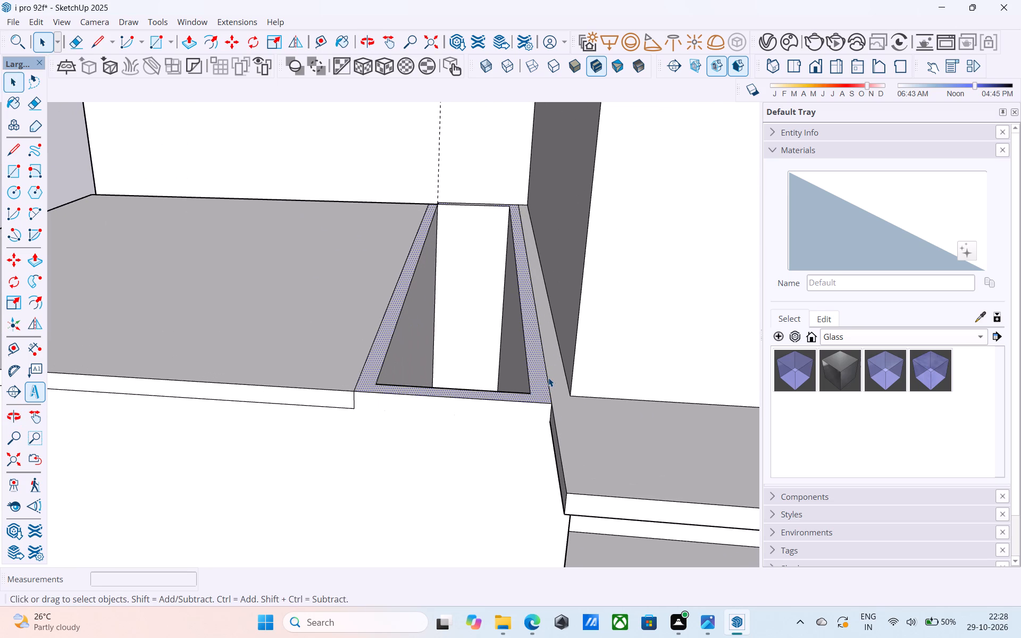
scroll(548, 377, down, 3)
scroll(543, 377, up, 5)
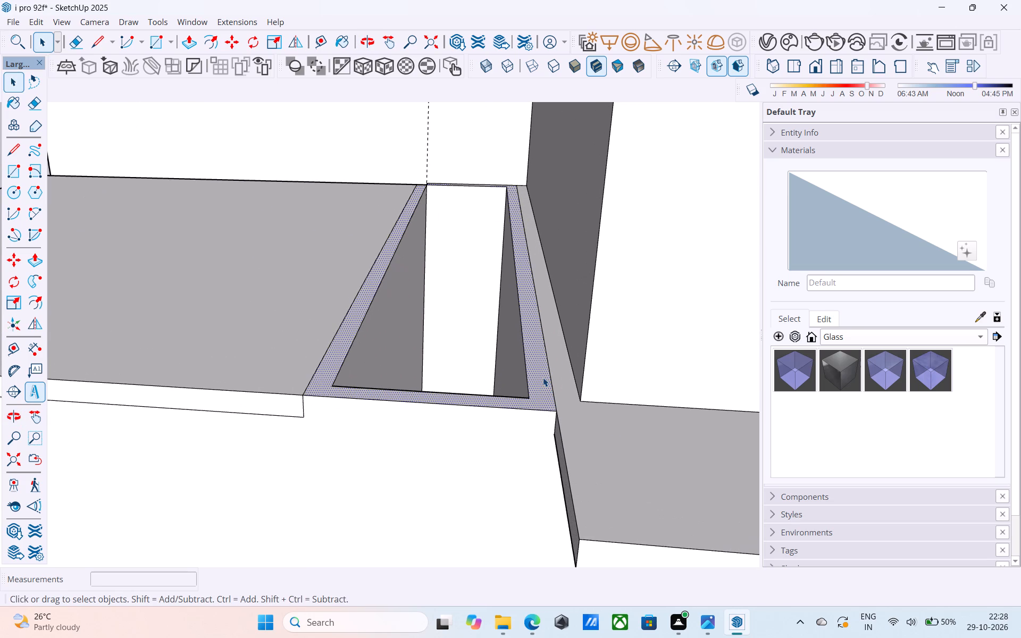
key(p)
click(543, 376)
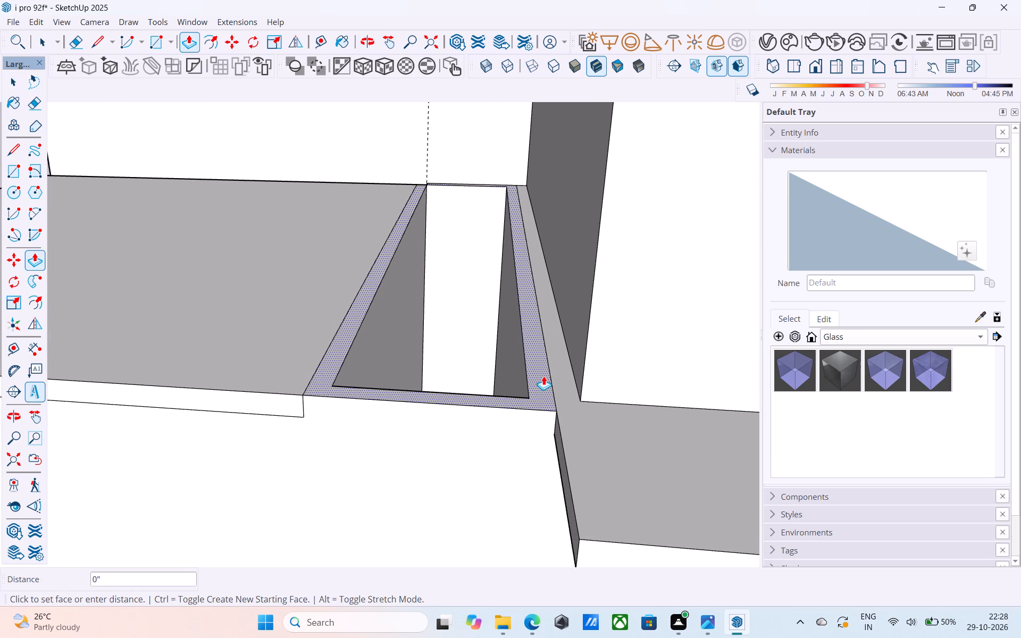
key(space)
Draw a 6" line across the front wall top from the compartment's inner corner to the outer edge.
scroll(546, 365, down, 5)
middle_drag(546, 365, 605, 377)
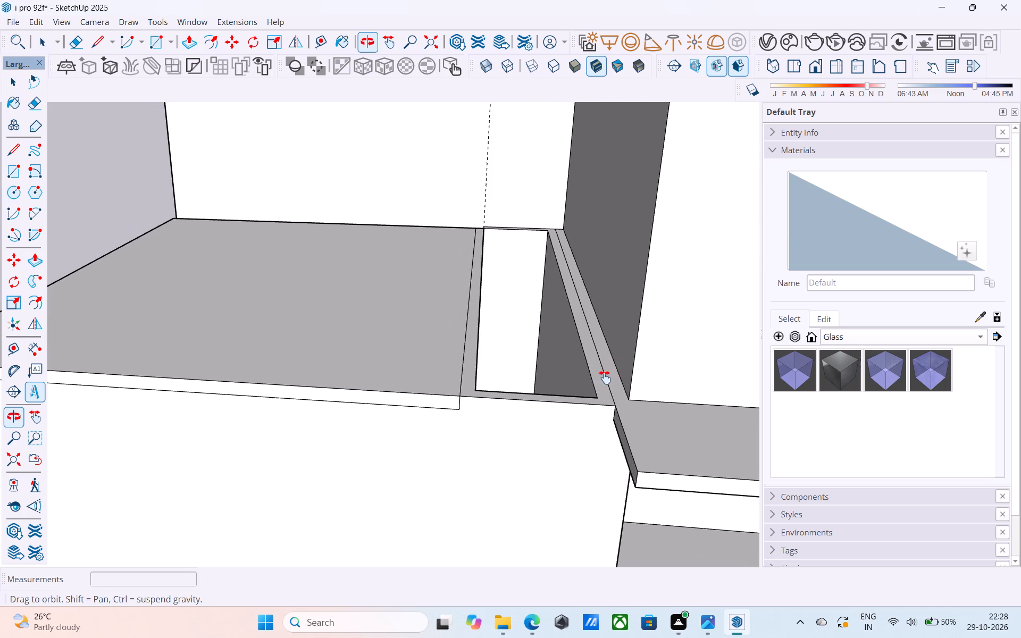
middle_drag(605, 377, 627, 396)
scroll(488, 406, up, 4)
middle_drag(482, 401, 466, 404)
scroll(466, 405, up, 6)
key(l)
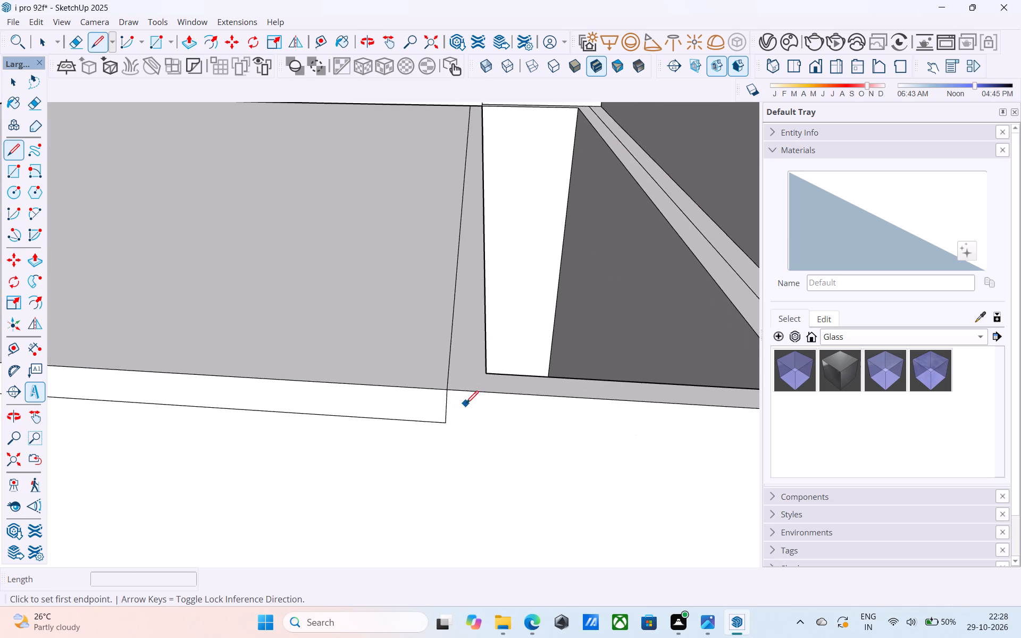
click(487, 370)
click(490, 390)
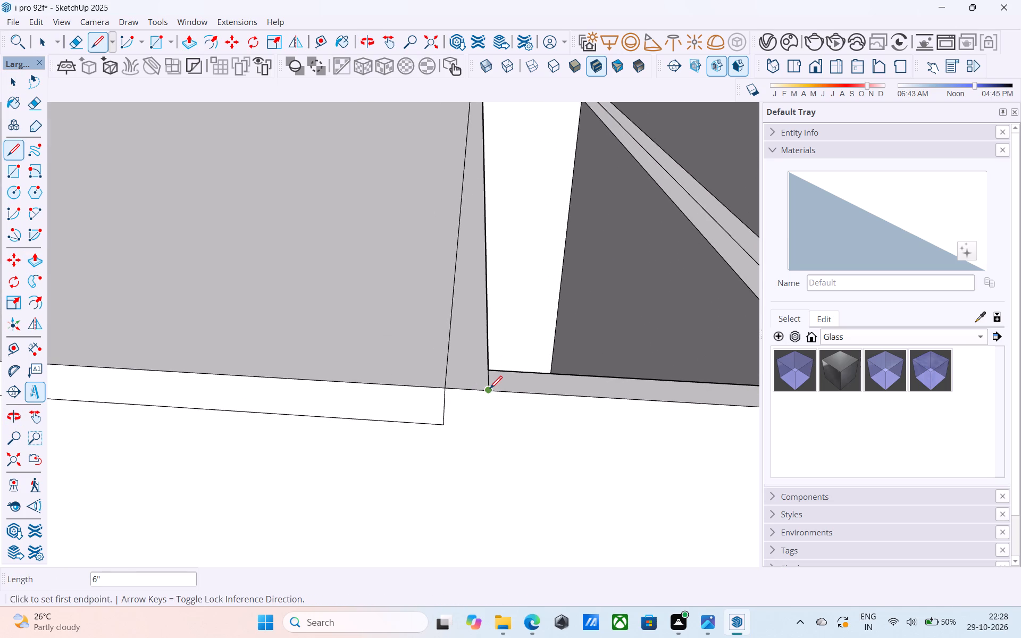
Erase the edge between the slab's top face and the adjoining partition wall top.
key(e)
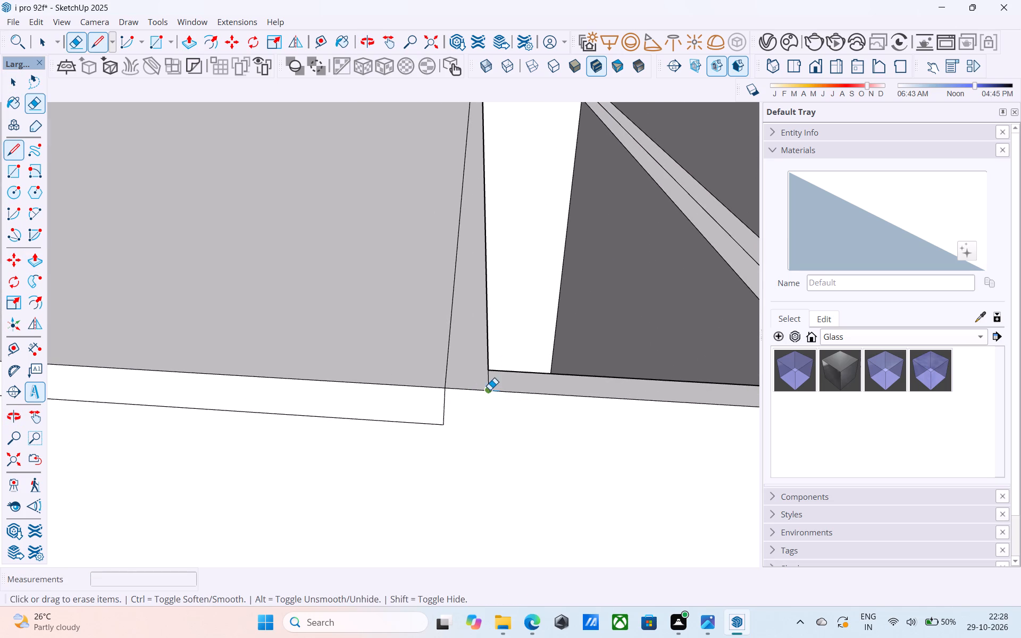
drag(454, 358, 440, 352)
key(space)
scroll(443, 353, down, 4)
scroll(448, 359, up, 8)
key(e)
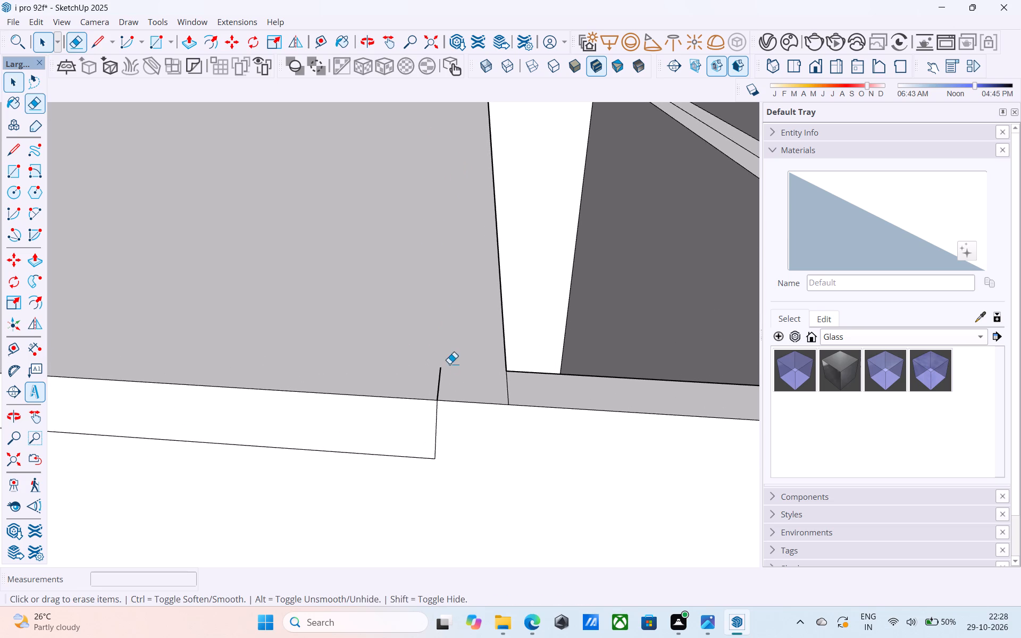
drag(440, 381, 435, 383)
key(space)
Offset the outline of the low block slab's merged top face 6" inward.
click(437, 382)
scroll(437, 380, down, 20)
middle_drag(441, 375, 553, 353)
scroll(554, 352, down, 9)
middle_drag(553, 354, 580, 328)
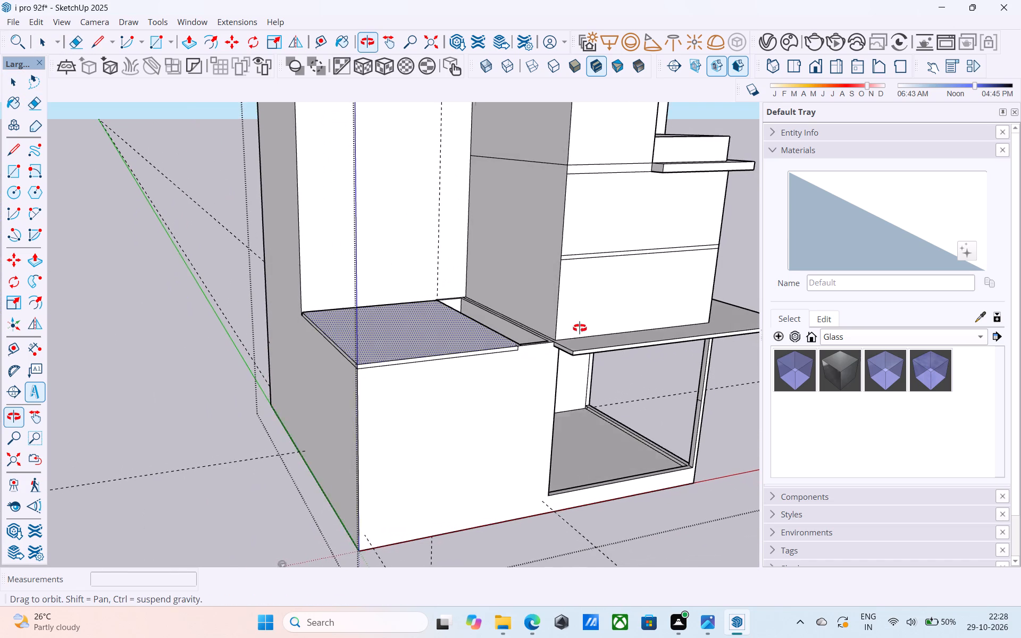
middle_drag(580, 328, 582, 326)
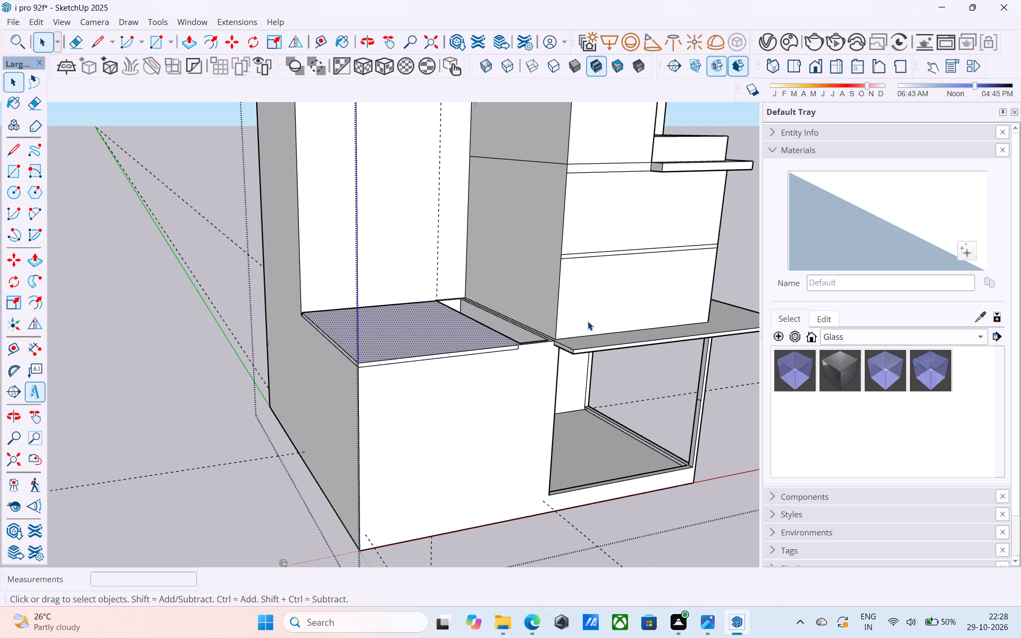
scroll(588, 321, down, 1)
middle_drag(588, 321, 586, 314)
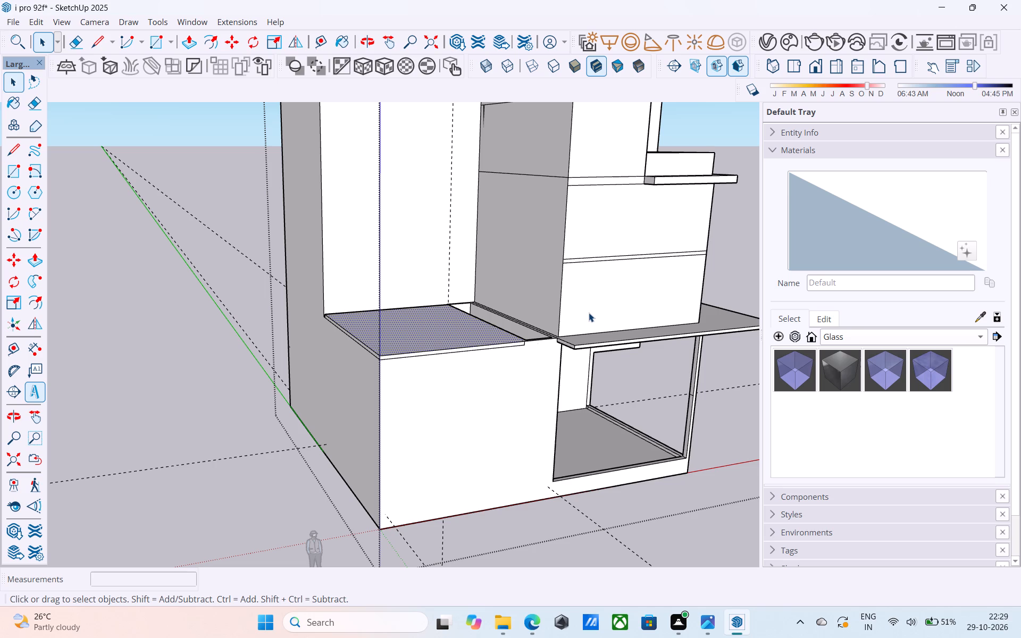
scroll(589, 313, down, 1)
middle_drag(540, 318, 433, 352)
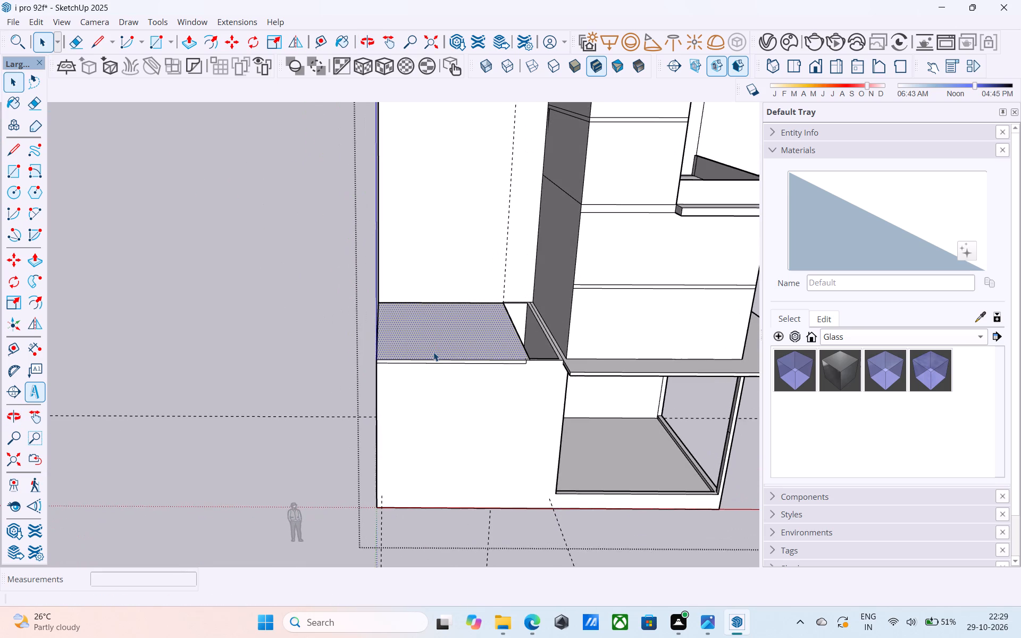
scroll(433, 352, up, 5)
middle_drag(442, 347, 441, 383)
scroll(446, 387, up, 3)
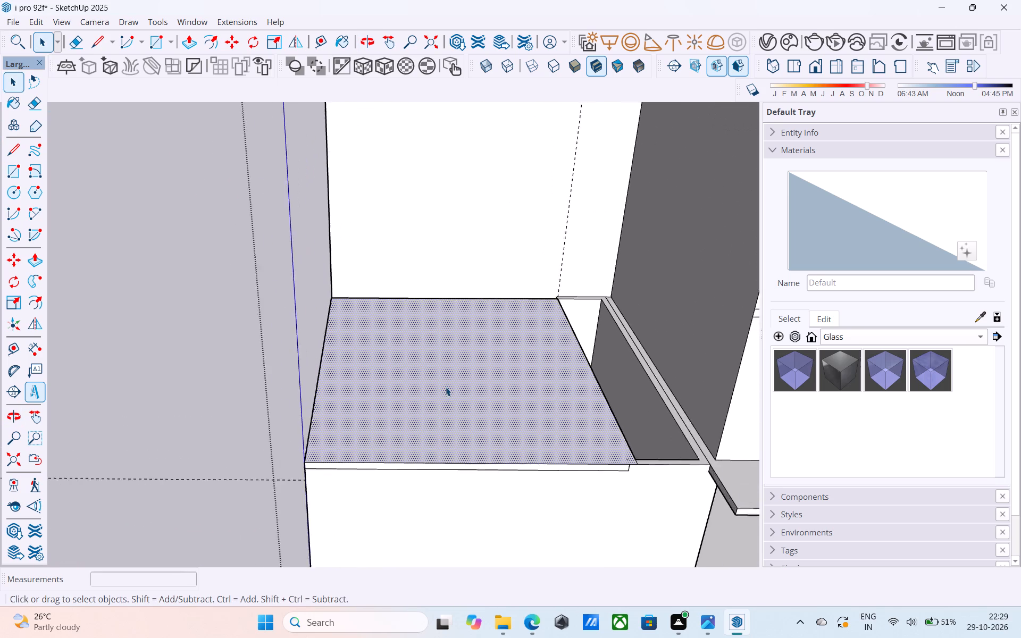
scroll(446, 387, up, 2)
click(450, 388)
scroll(450, 388, up, 3)
key(f)
click(450, 388)
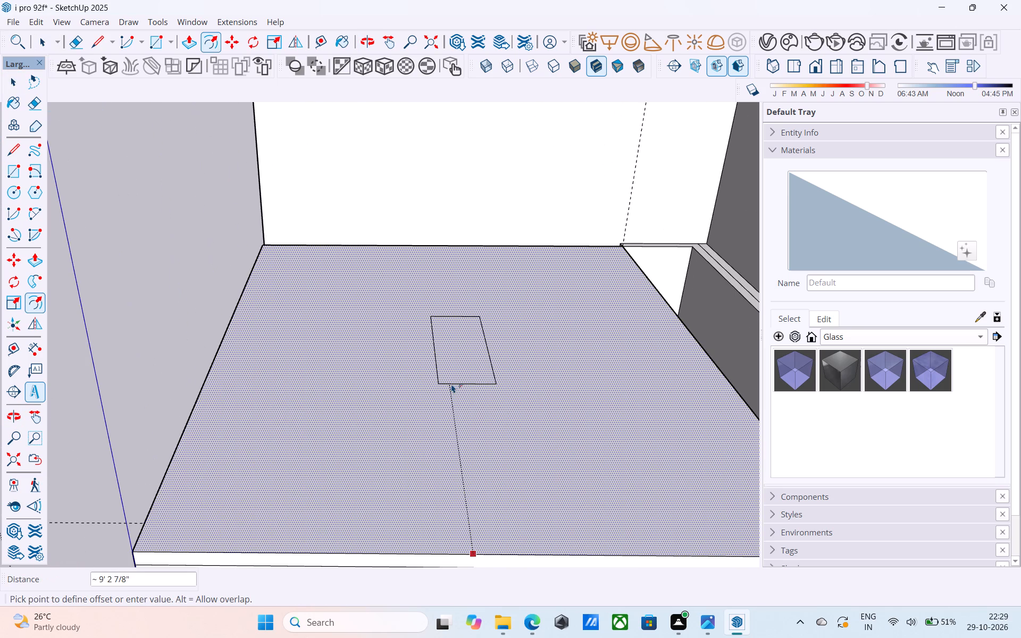
key(6)
key(shift+quotedbl)
key(Return)
key(space)
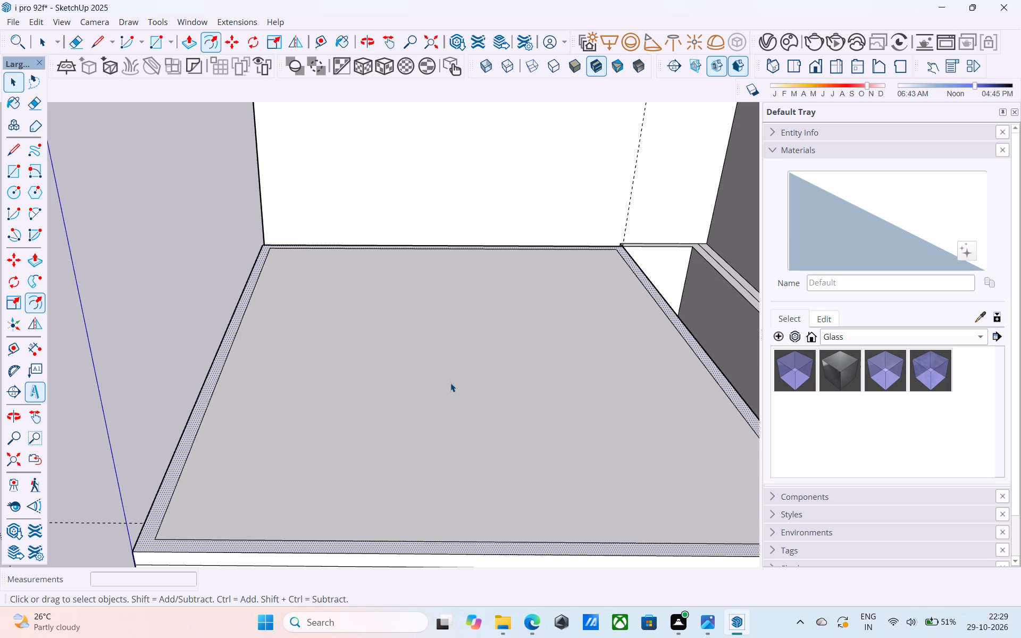
Push/Pull the 6" perimeter band on the low block slab up 10' to raise the walls.
scroll(450, 383, down, 9)
middle_drag(456, 431, 478, 479)
scroll(391, 373, down, 5)
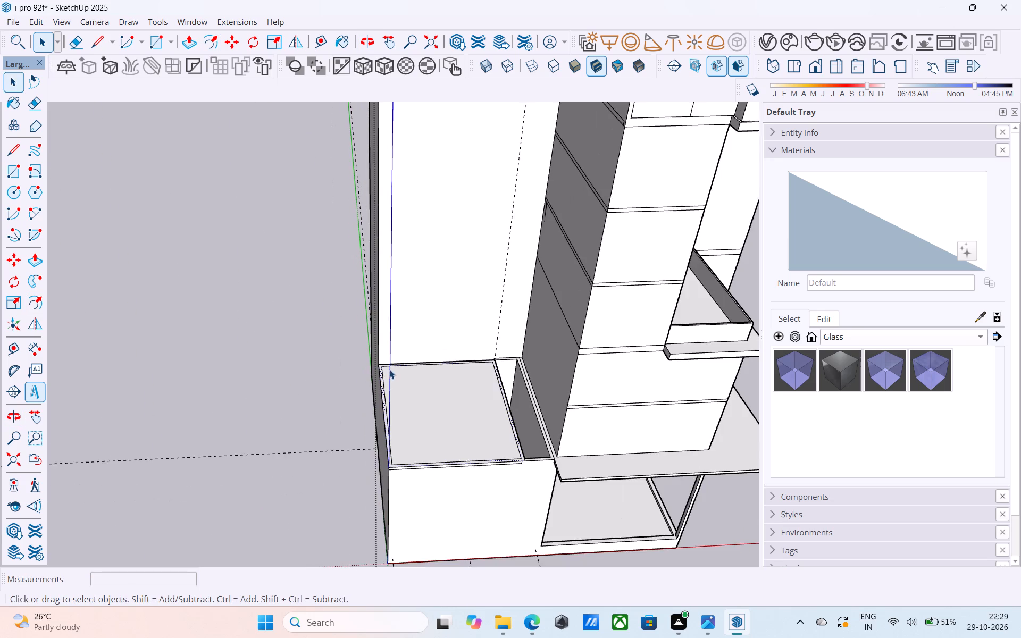
scroll(392, 374, up, 10)
scroll(367, 363, down, 9)
scroll(380, 384, up, 13)
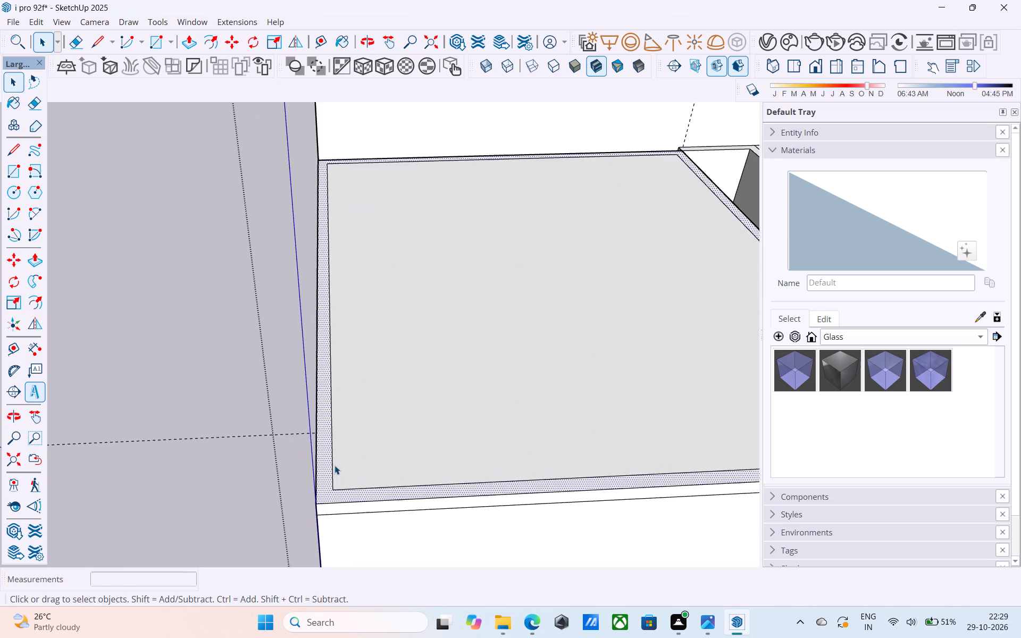
click(326, 461)
key(p)
click(326, 461)
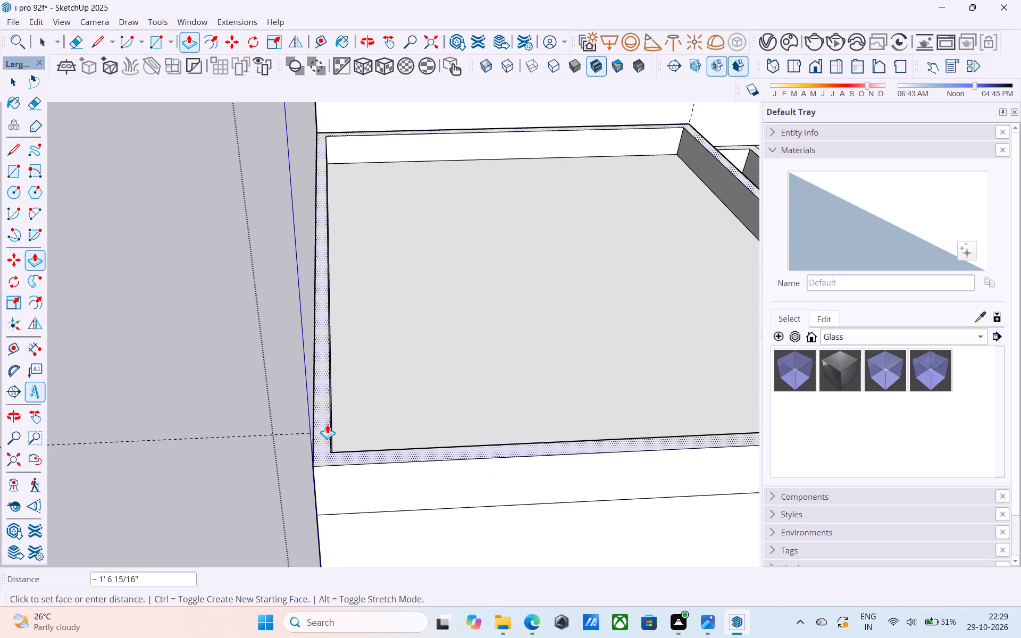
text(10)
key(apostrophe)
key(Return)
key(space)
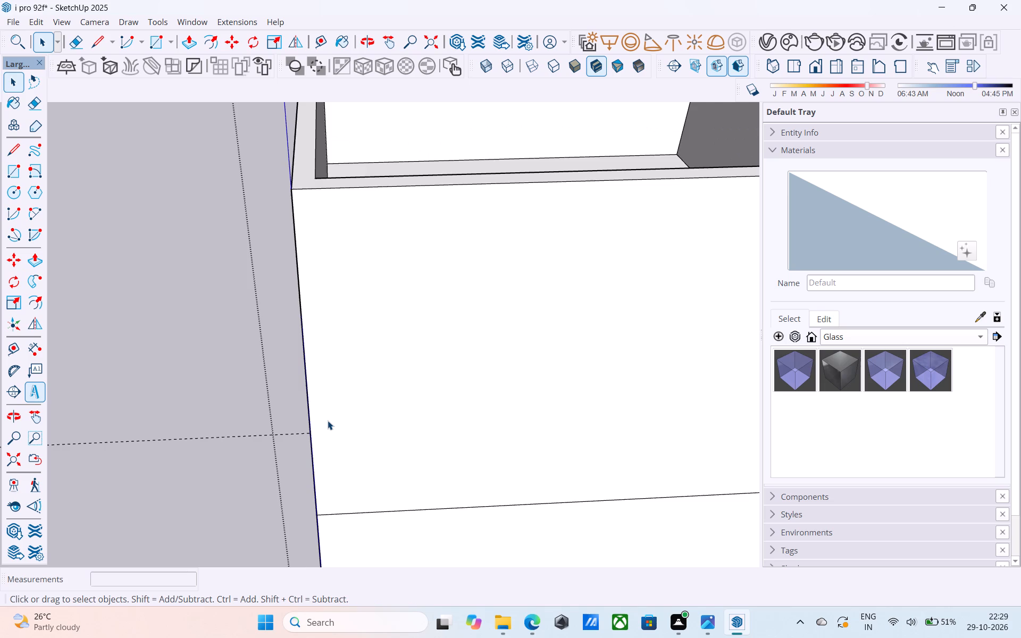
Draw a 24' line along the low block's side wall, from the narrow compartment's front corner to its back corner.
scroll(328, 419, down, 6)
shift+middle_drag(367, 385, 431, 511)
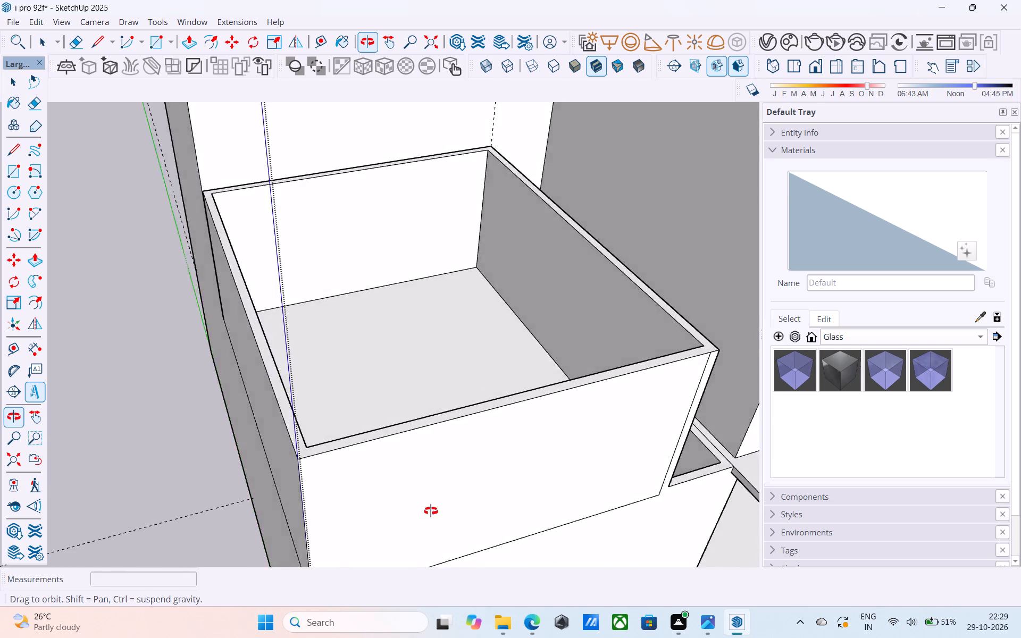
shift+middle_drag(431, 511, 572, 484)
shift+middle_drag(515, 440, 189, 399)
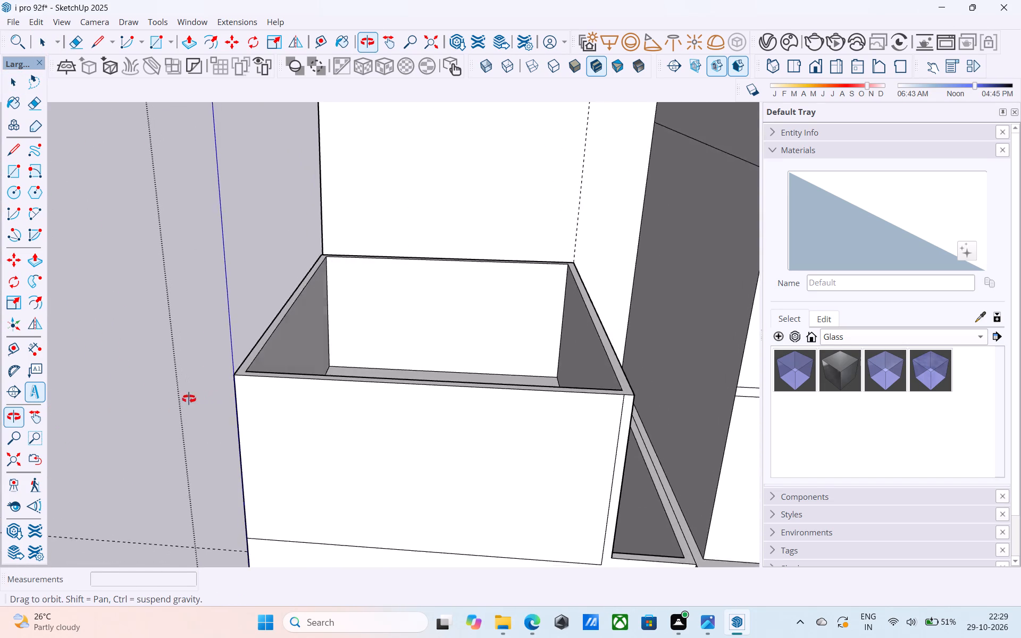
shift+middle_drag(189, 399, 179, 397)
shift+middle_drag(416, 470, 317, 380)
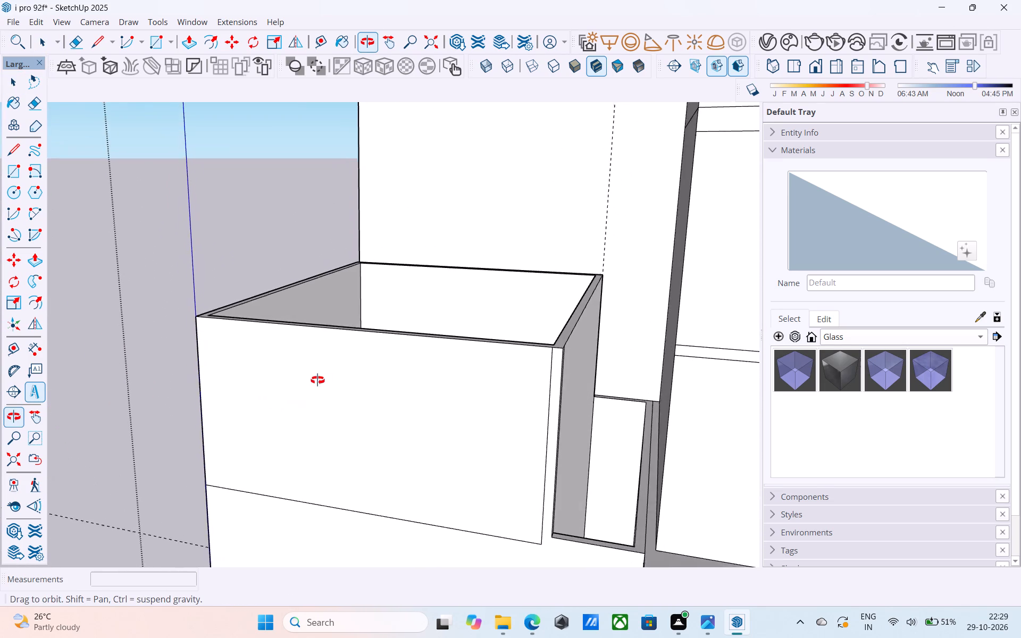
shift+middle_drag(317, 380, 323, 384)
shift+middle_drag(423, 488, 300, 465)
key(l)
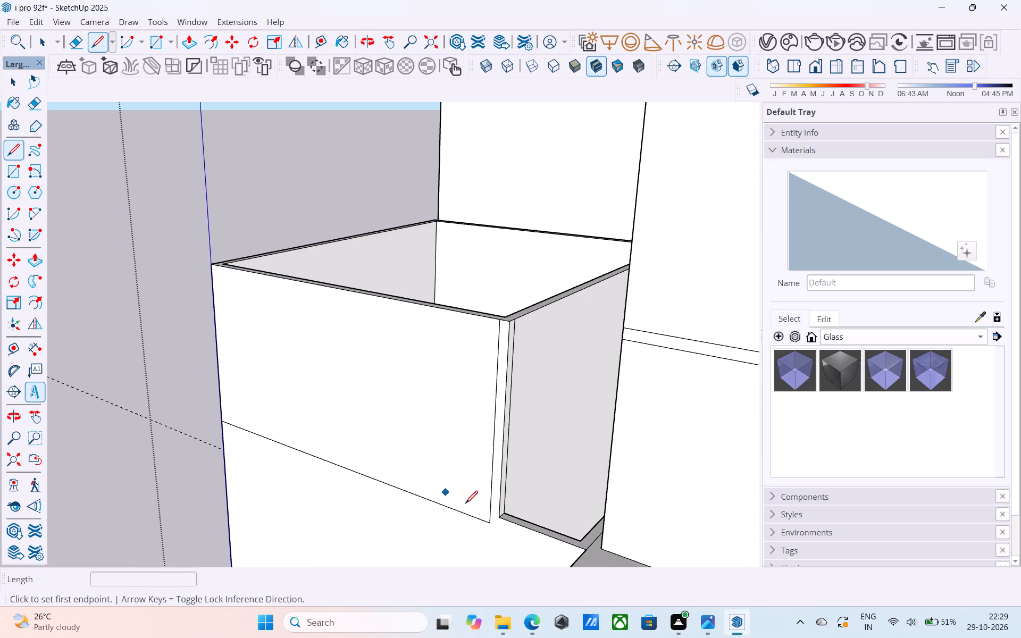
click(508, 514)
middle_drag(516, 491, 582, 473)
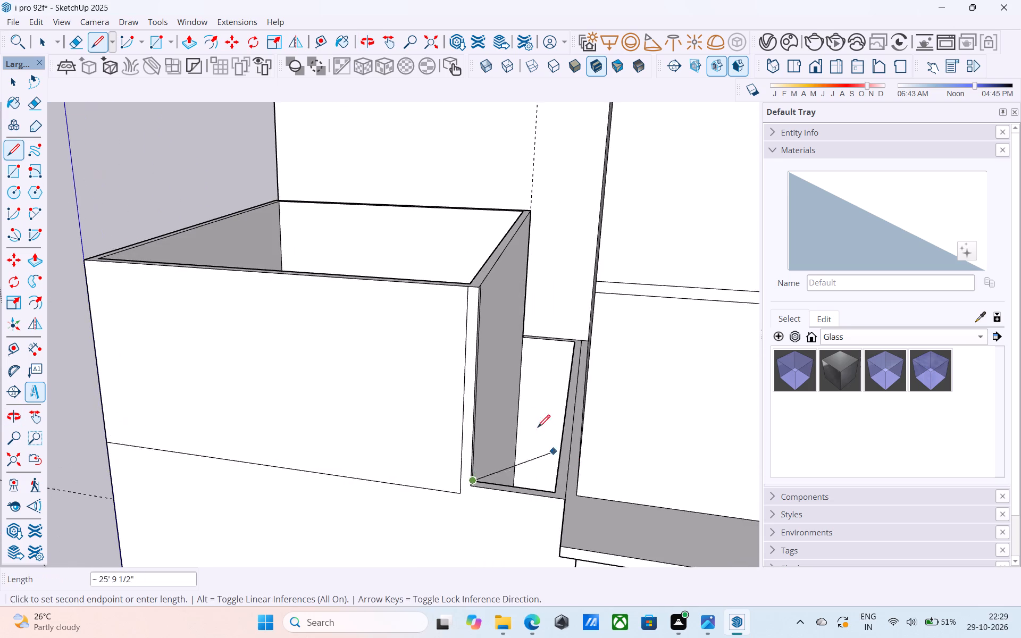
scroll(524, 409, up, 8)
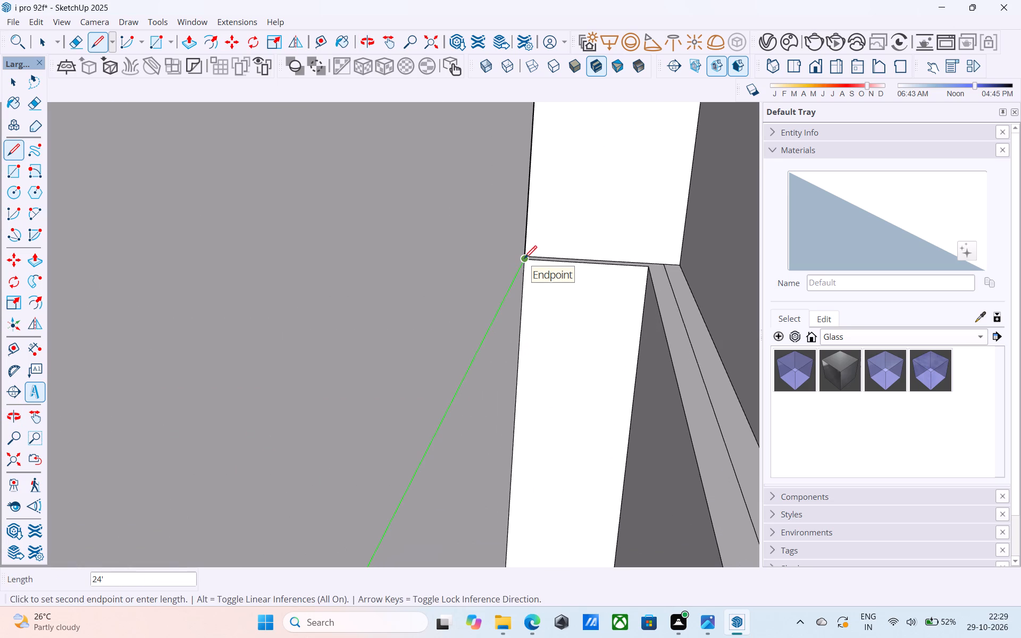
click(524, 259)
key(space)
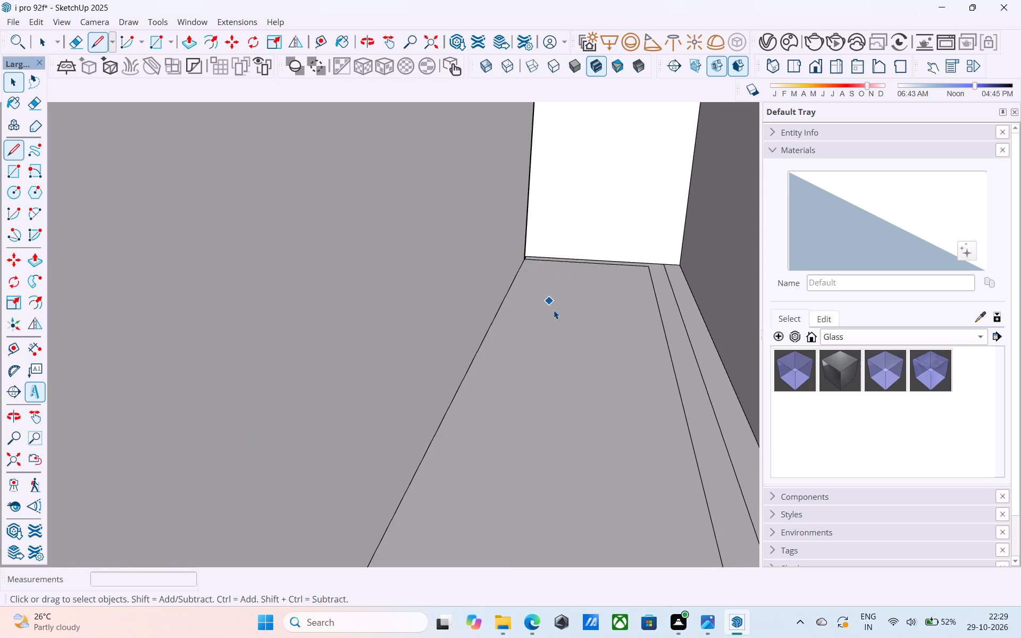
Delete the face covering the narrow compartment's opening beside the low block.
click(556, 322)
key(Delete)
scroll(556, 321, down, 5)
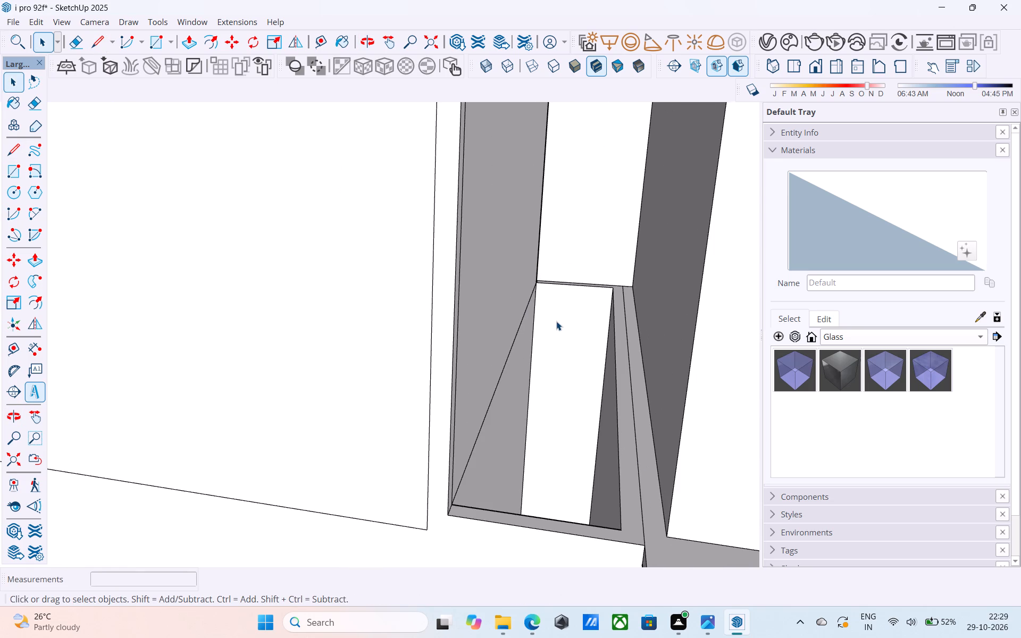
middle_drag(556, 321, 567, 337)
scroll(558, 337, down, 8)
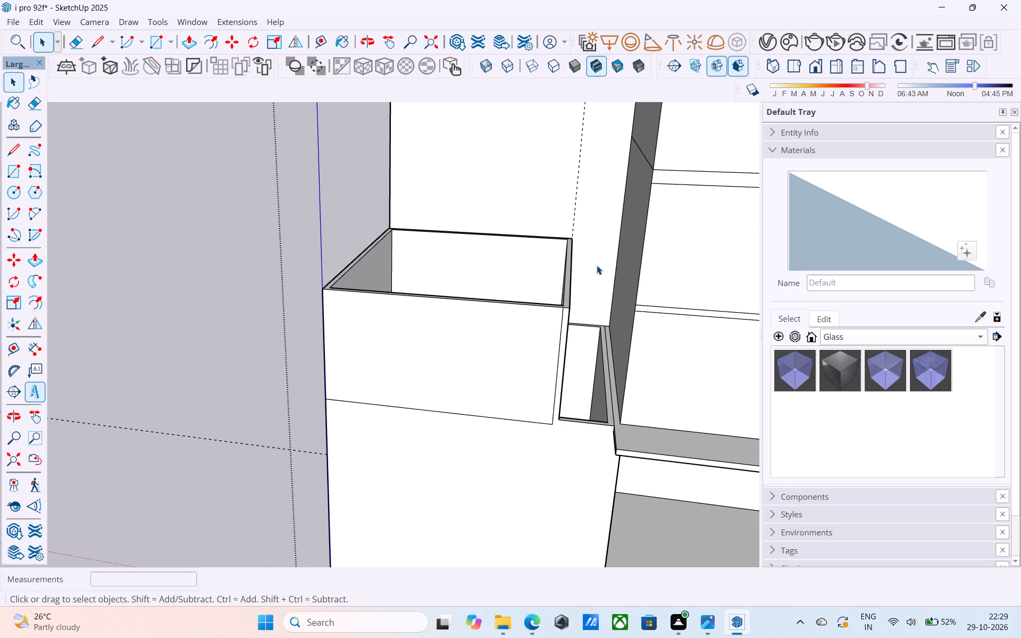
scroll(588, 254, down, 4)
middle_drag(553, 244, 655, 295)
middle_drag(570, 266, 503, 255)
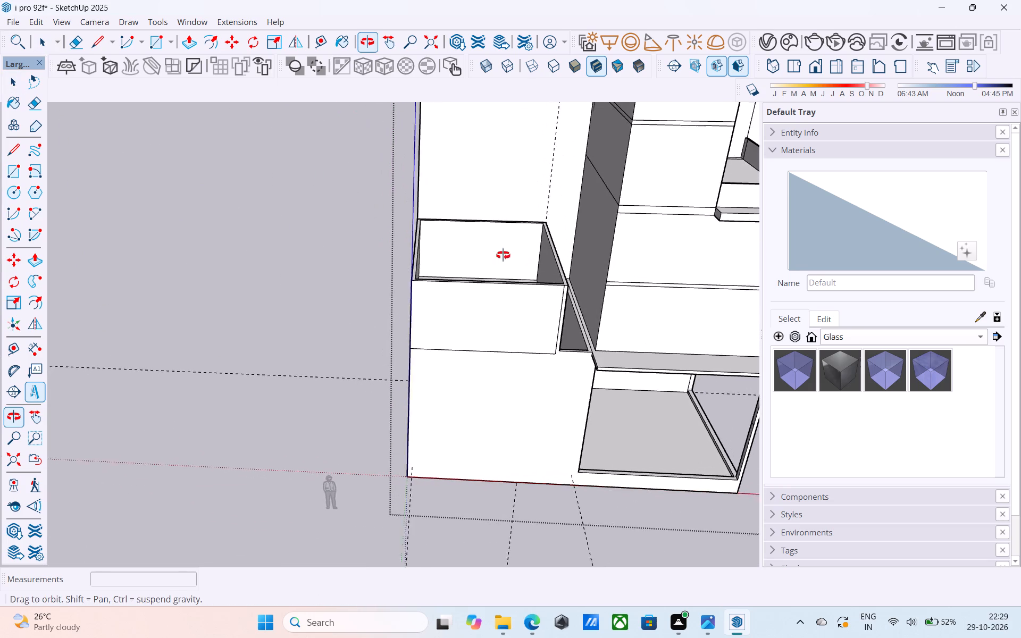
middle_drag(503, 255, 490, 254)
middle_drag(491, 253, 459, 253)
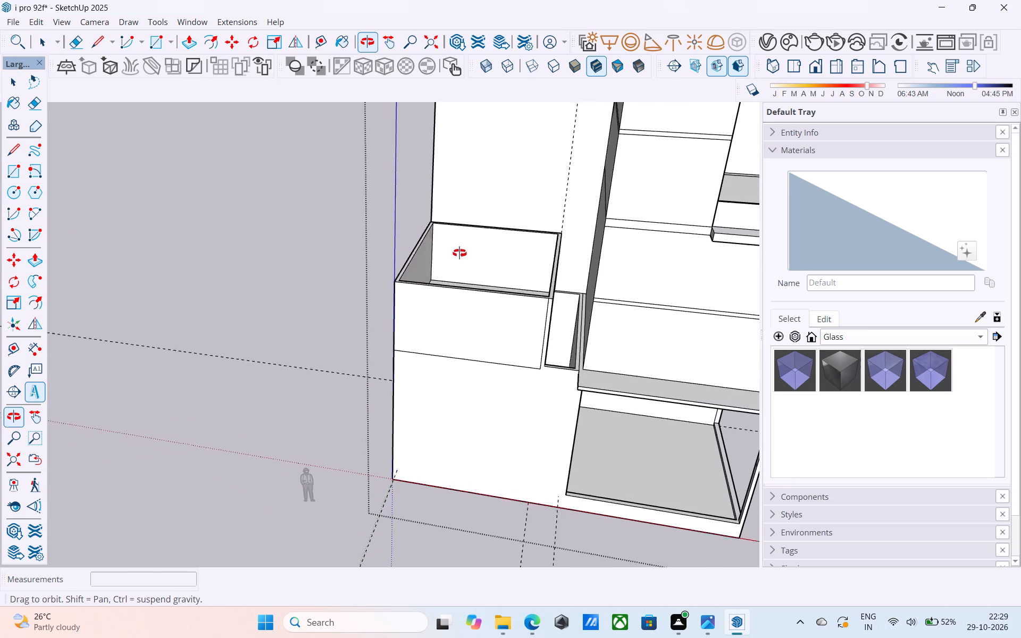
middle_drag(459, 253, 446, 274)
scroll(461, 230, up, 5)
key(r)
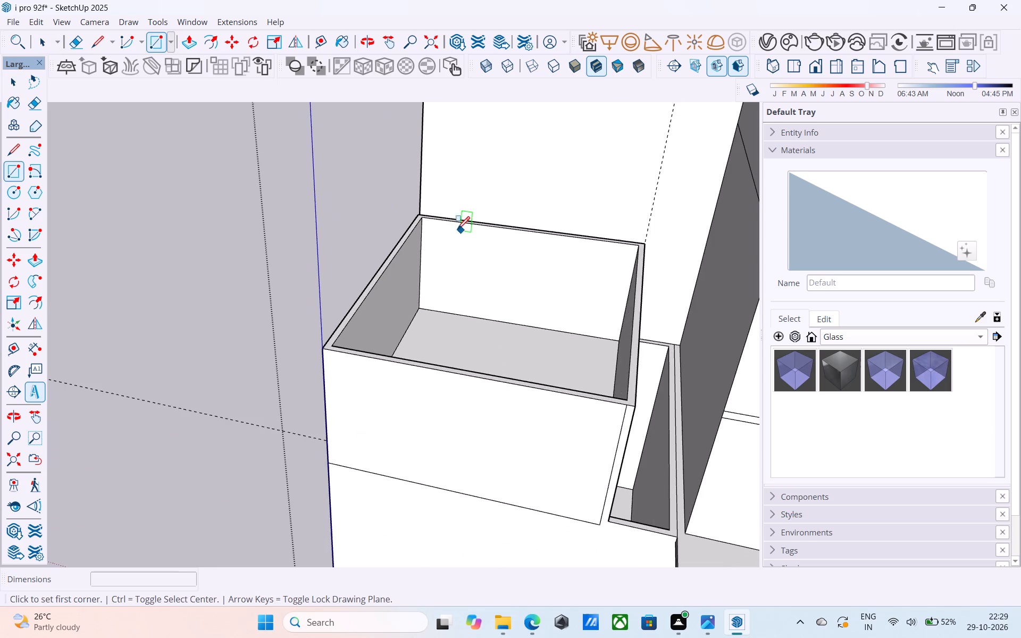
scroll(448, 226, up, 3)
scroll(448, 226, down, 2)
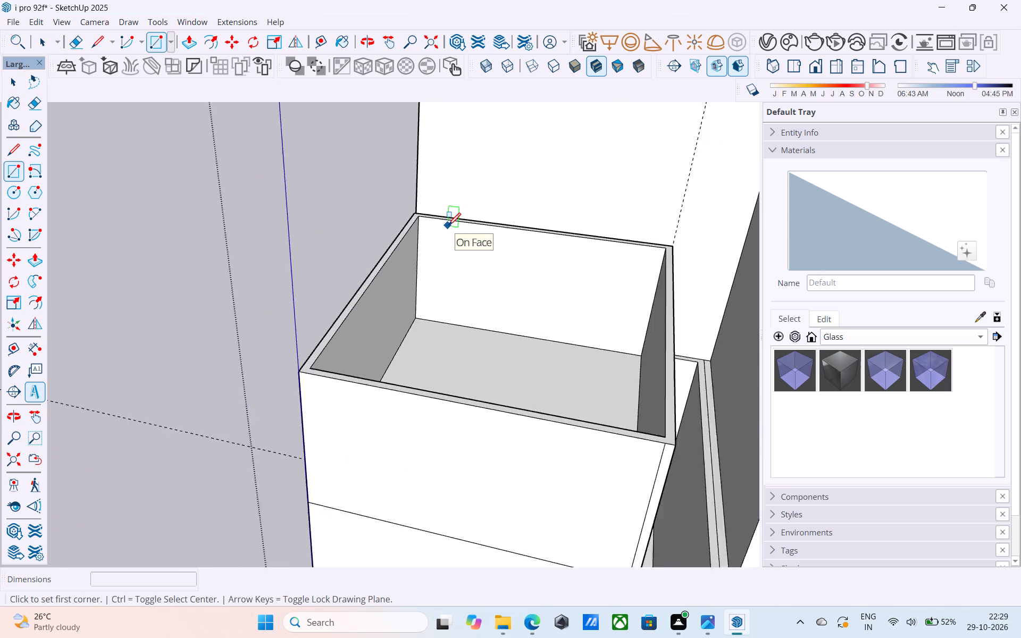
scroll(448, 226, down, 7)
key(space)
Push/Pull the low block's perimeter wall top up 60' to raise its walls.
scroll(441, 286, up, 15)
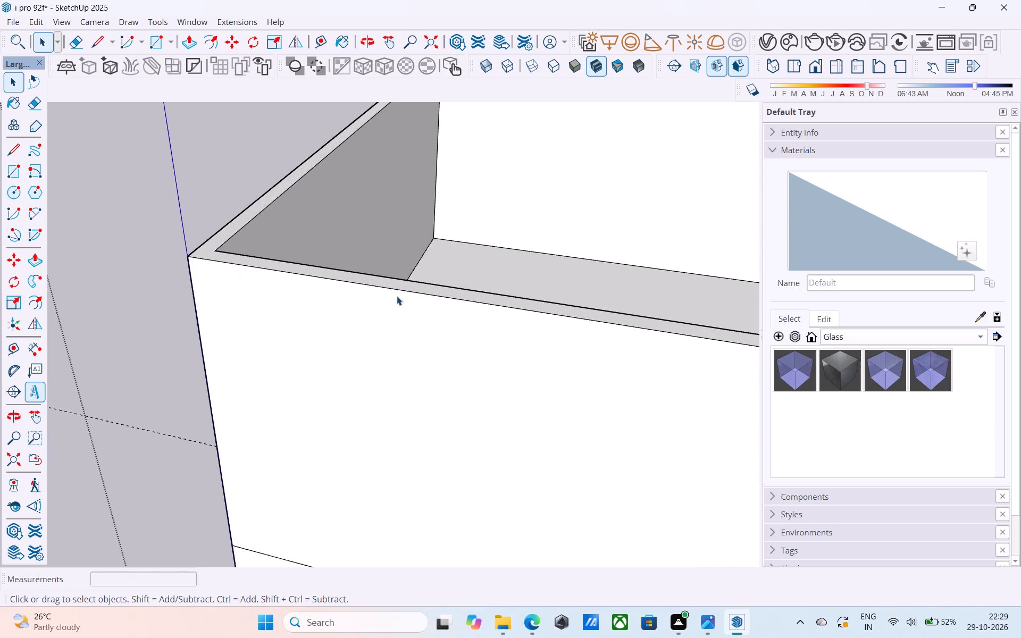
click(401, 287)
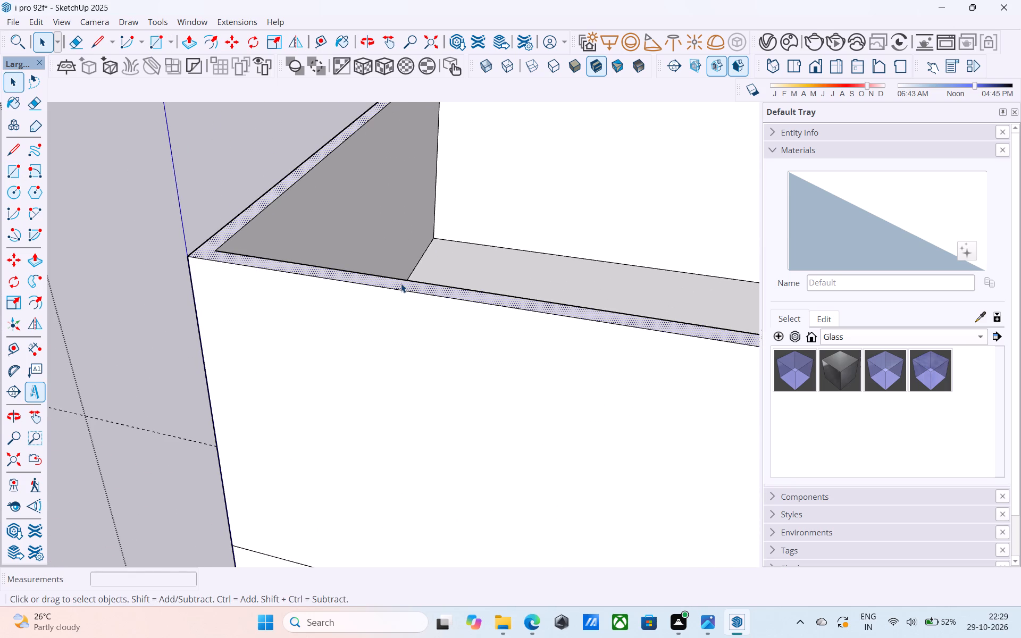
scroll(400, 279, down, 18)
middle_drag(404, 259, 418, 206)
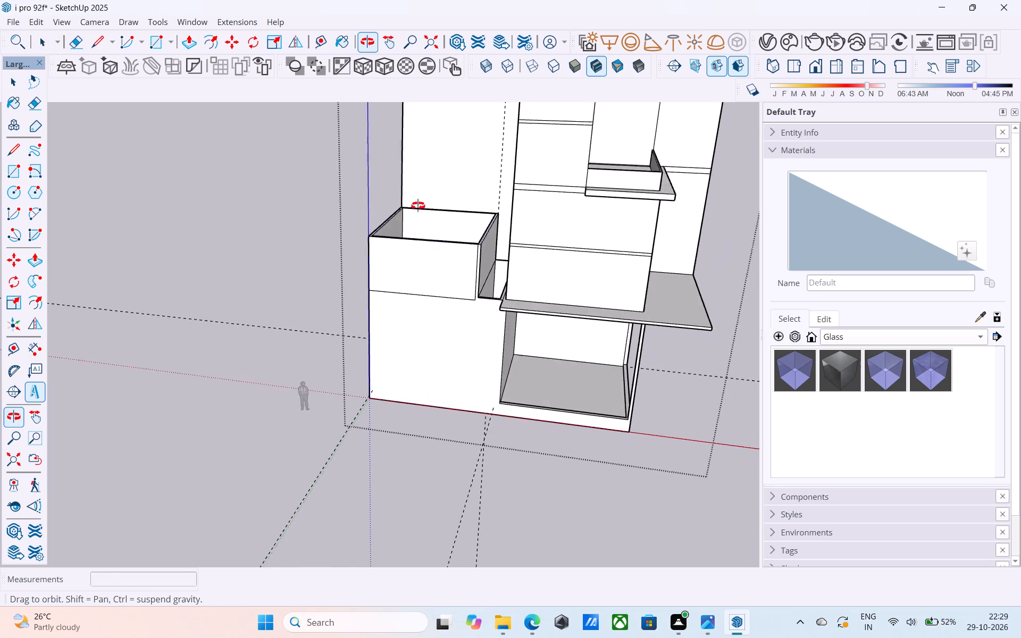
middle_drag(418, 206, 445, 184)
scroll(445, 184, up, 1)
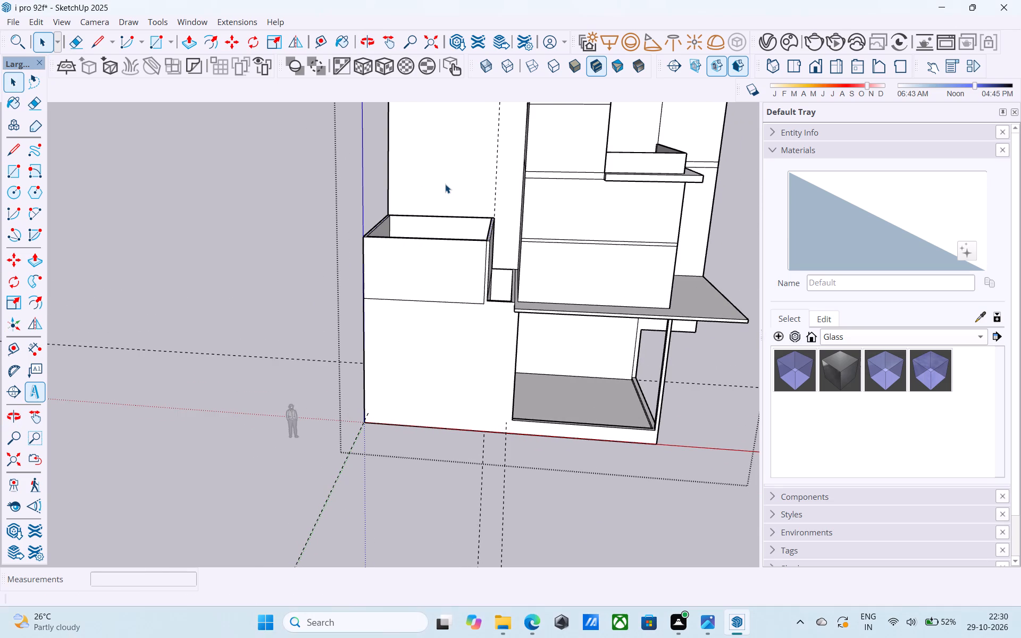
middle_drag(445, 184, 487, 275)
scroll(406, 257, up, 6)
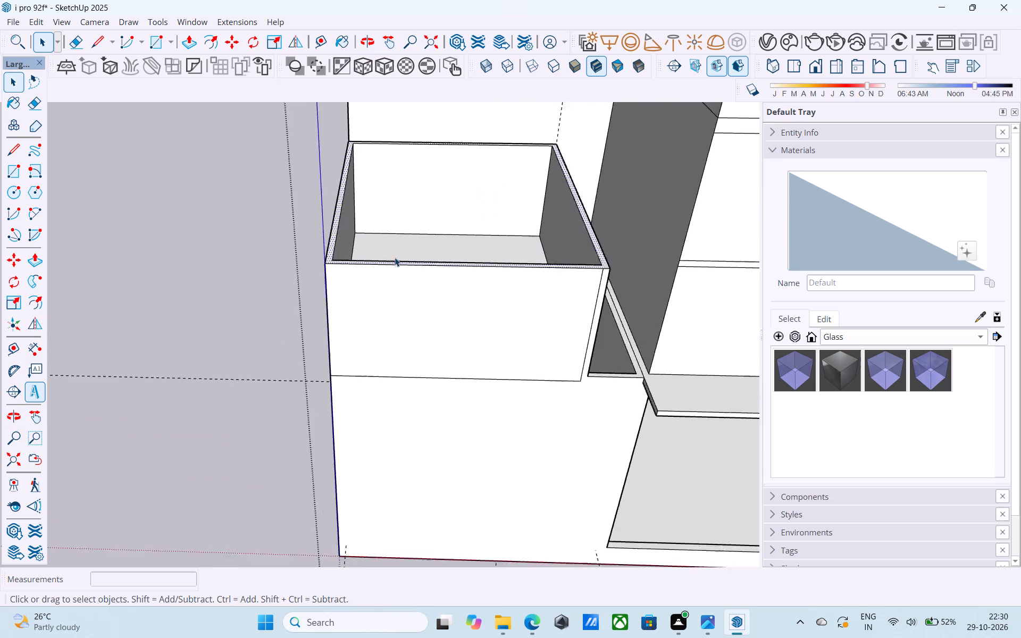
scroll(395, 257, up, 10)
middle_drag(303, 252, 304, 261)
middle_drag(303, 256, 300, 271)
scroll(300, 264, up, 1)
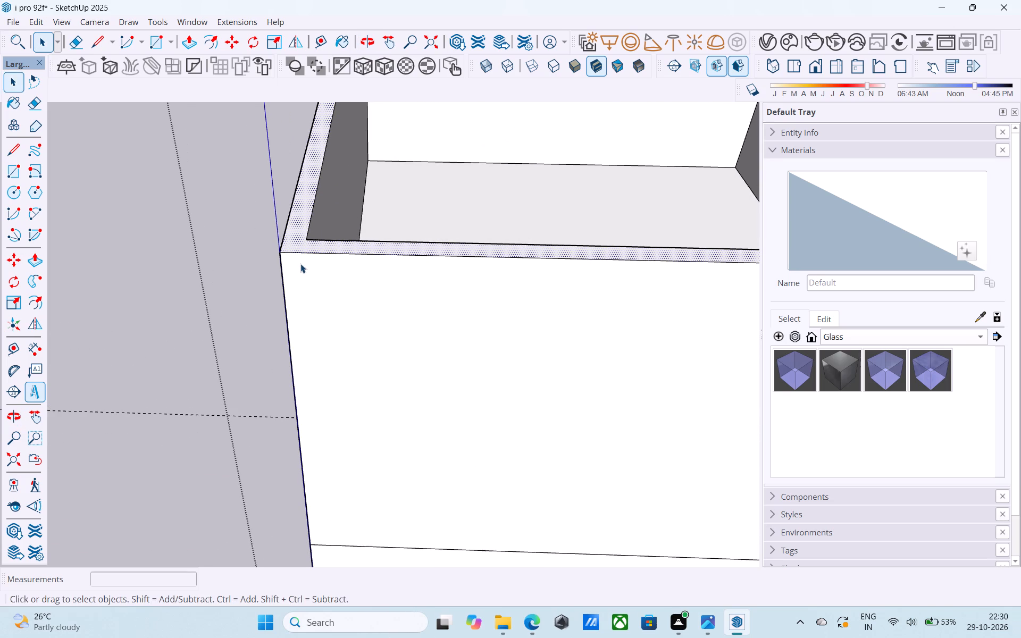
scroll(301, 263, up, 2)
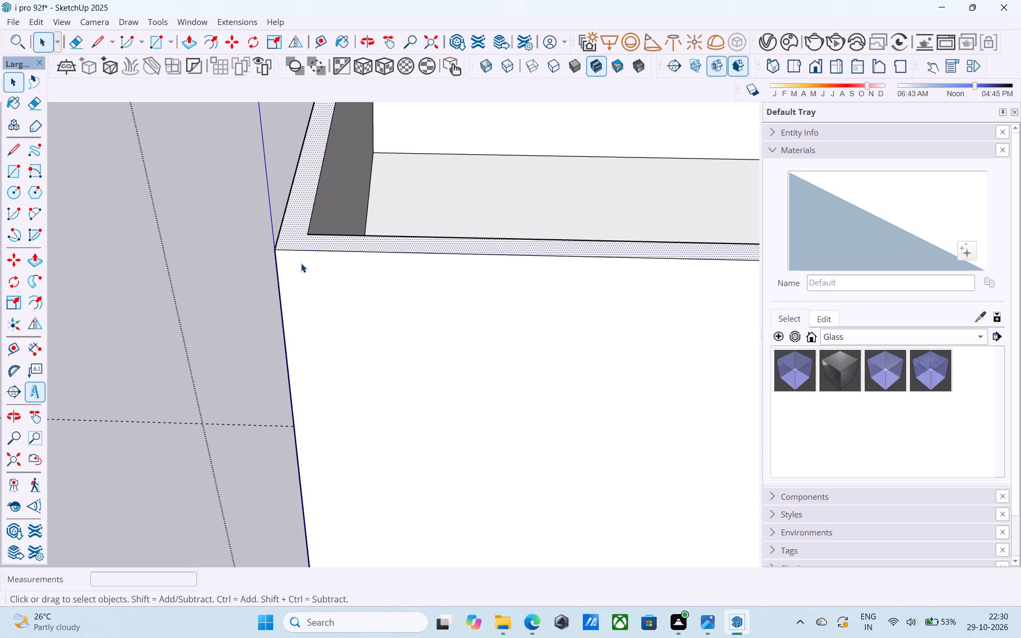
key(p)
click(303, 232)
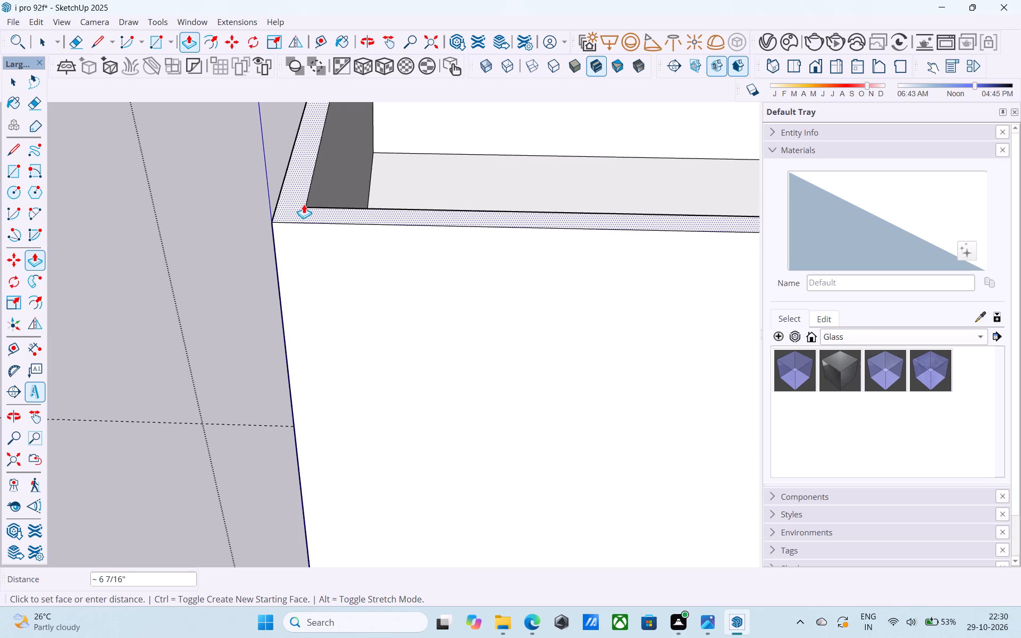
text(60')
key(Return)
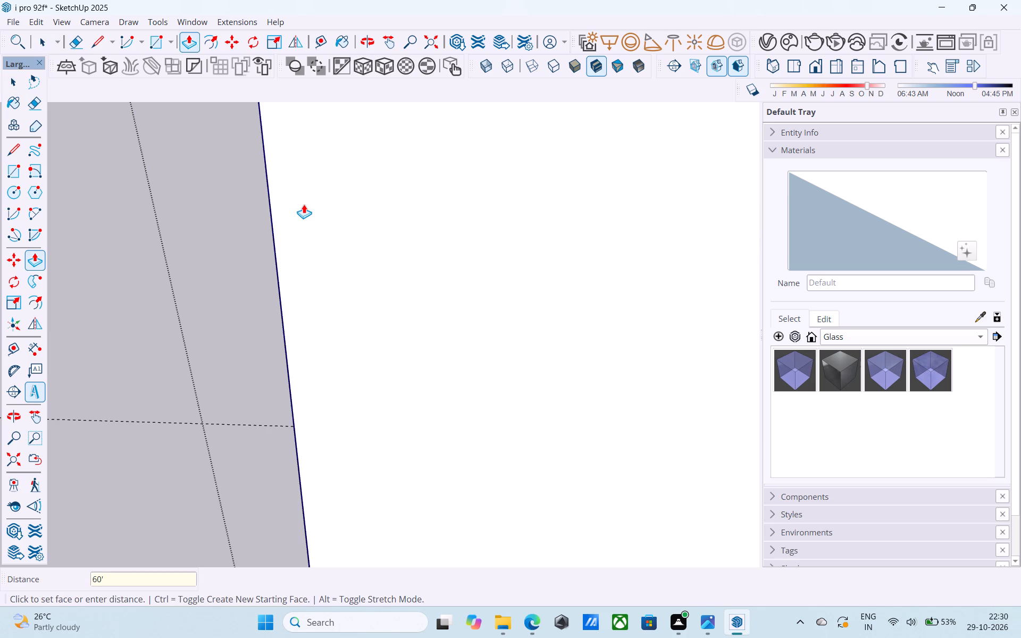
scroll(304, 204, down, 20)
scroll(304, 204, down, 7)
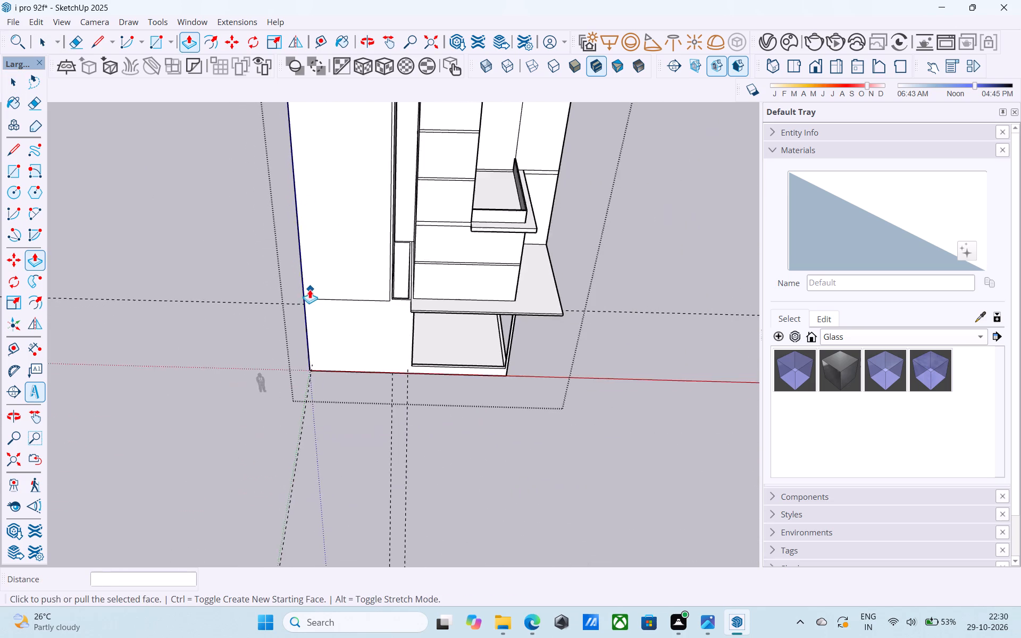
middle_drag(309, 289, 390, 328)
scroll(394, 329, down, 4)
middle_drag(384, 321, 516, 289)
key(space)
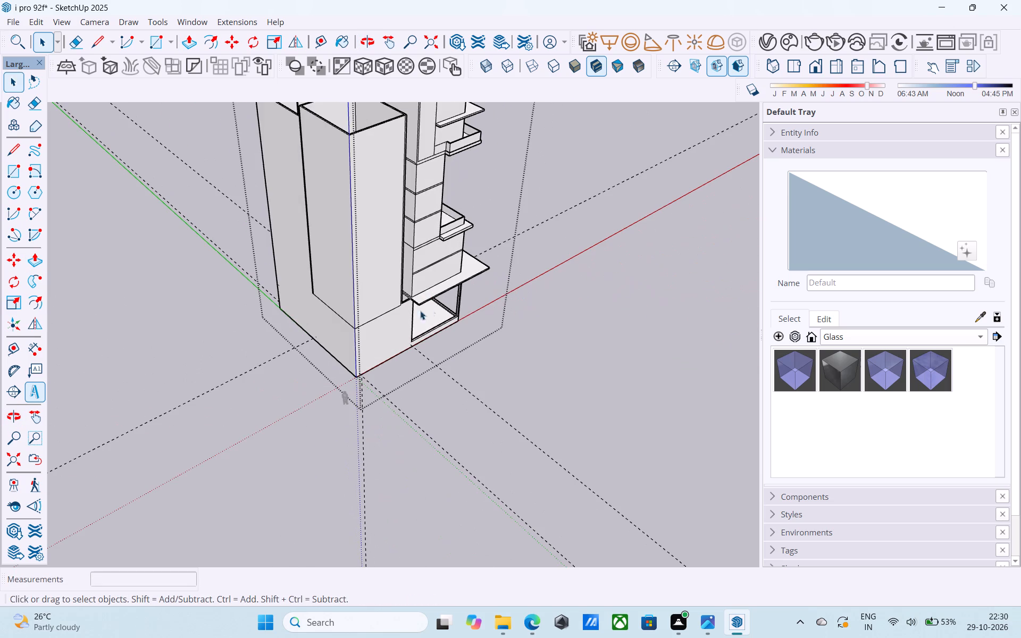
Copy the front and side base edges of the raised walls 70' 6" up to the wall top, dividing the distance into 6 equal storeys.
scroll(359, 320, up, 7)
shift+middle_drag(359, 320, 486, 323)
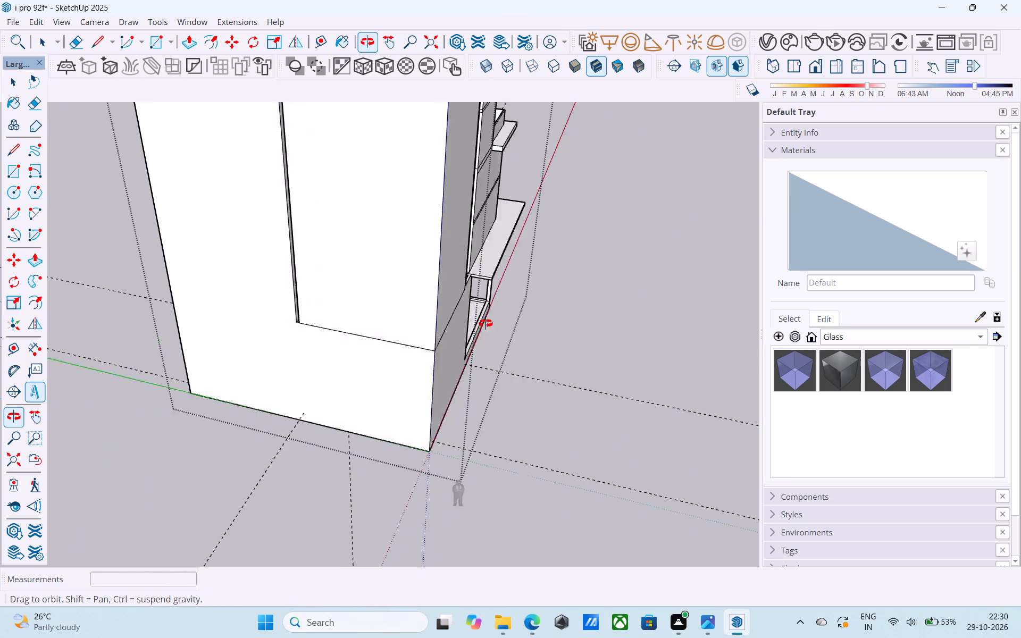
shift+middle_drag(486, 323, 476, 265)
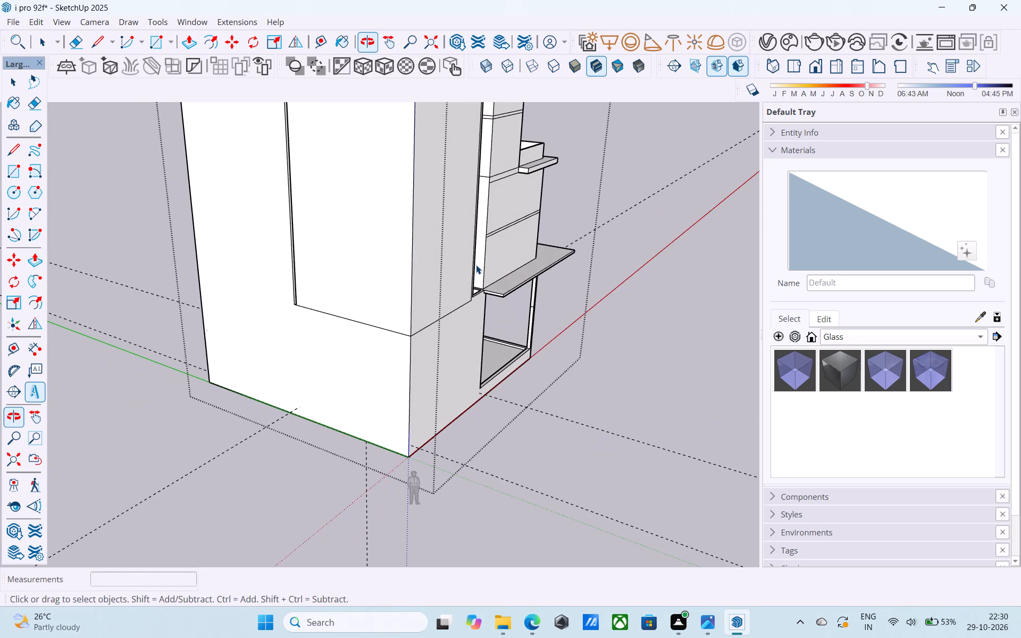
shift+middle_drag(476, 265, 492, 284)
scroll(492, 284, up, 1)
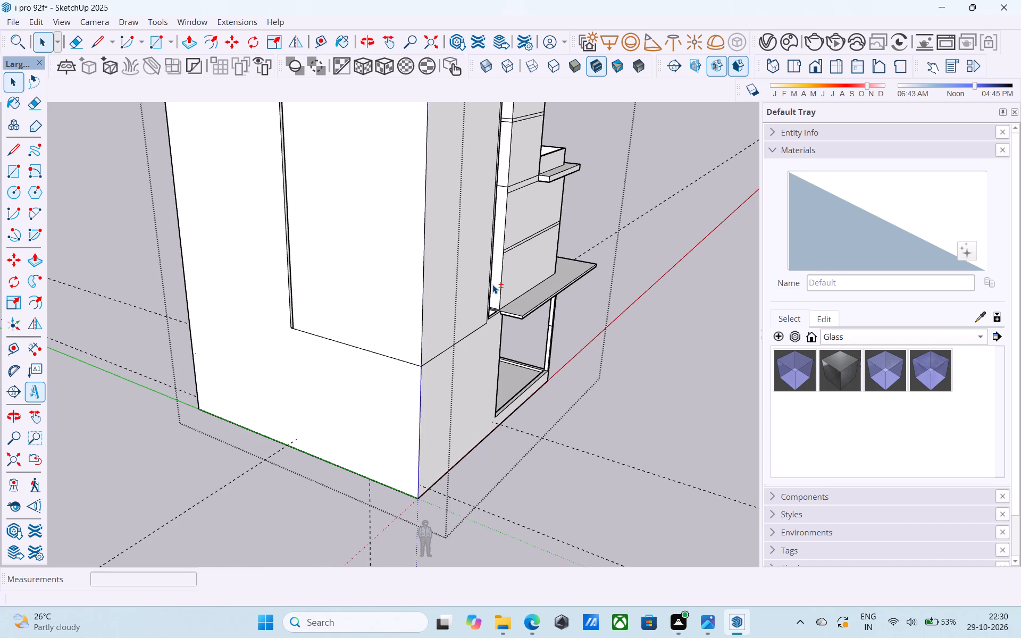
scroll(492, 284, down, 2)
middle_drag(492, 284, 447, 325)
scroll(444, 341, up, 2)
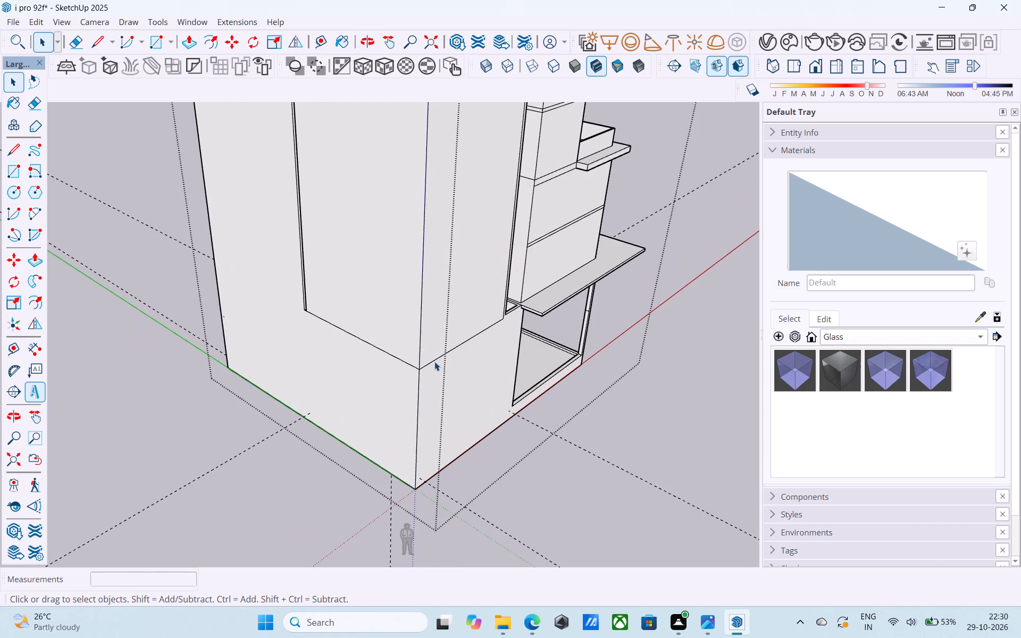
click(432, 360)
scroll(413, 372, up, 4)
shift+click(414, 365)
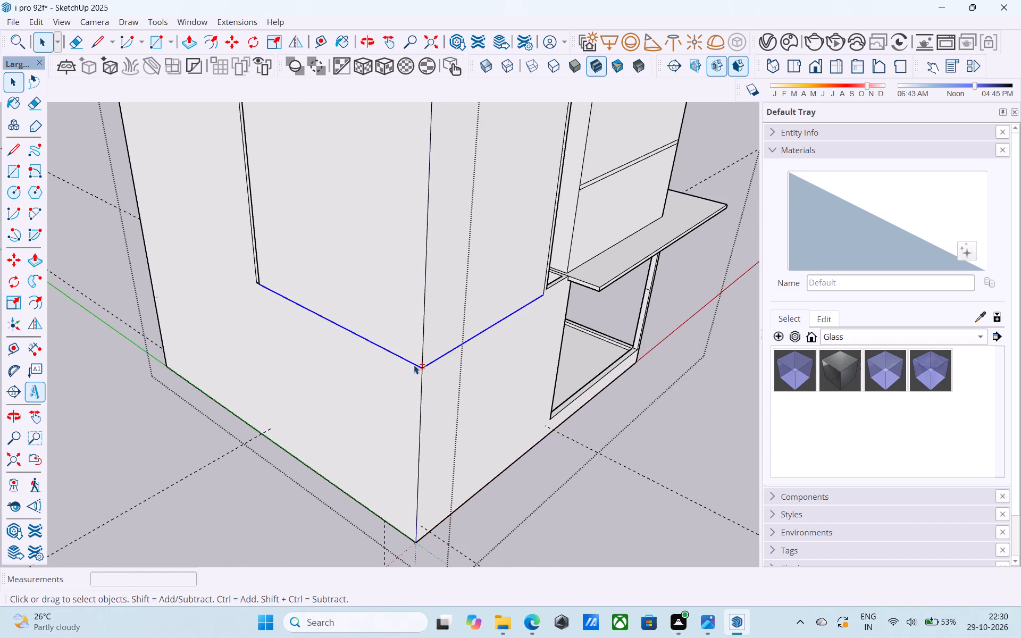
key(m)
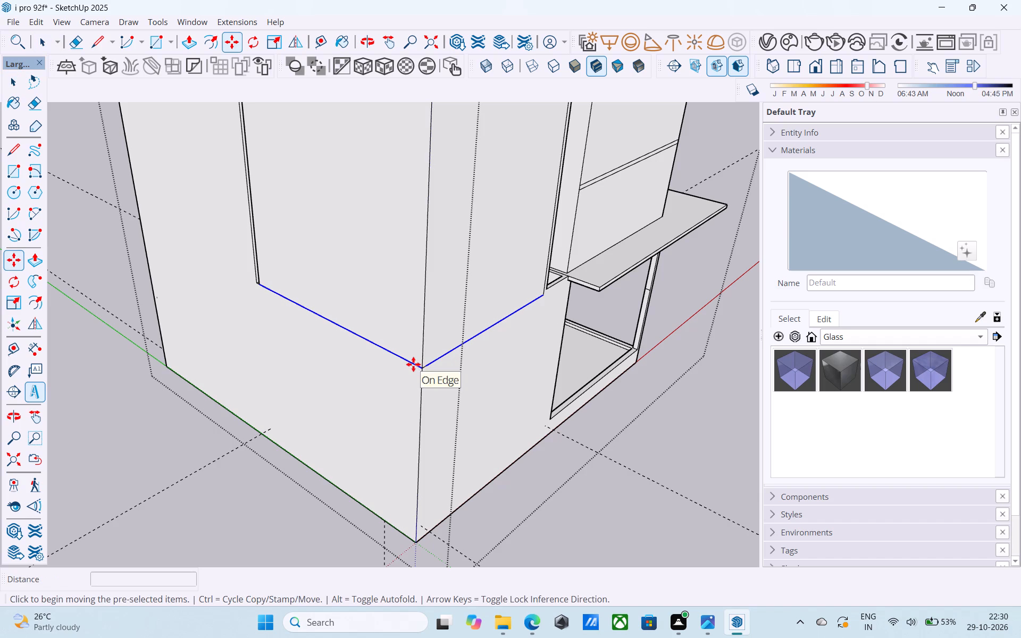
click(423, 368)
scroll(425, 367, down, 9)
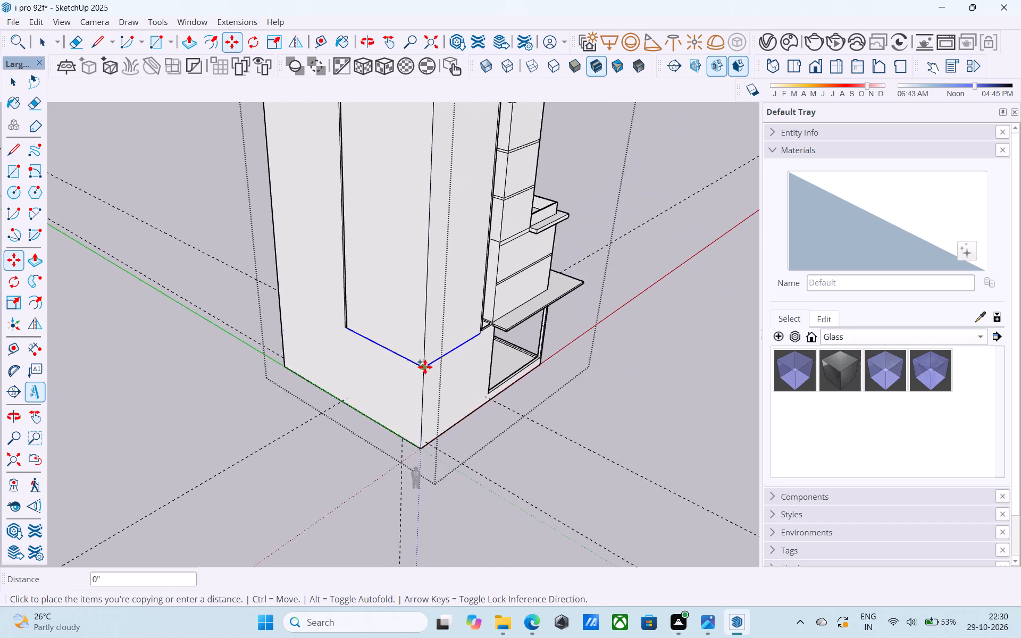
scroll(425, 367, down, 10)
scroll(442, 261, up, 13)
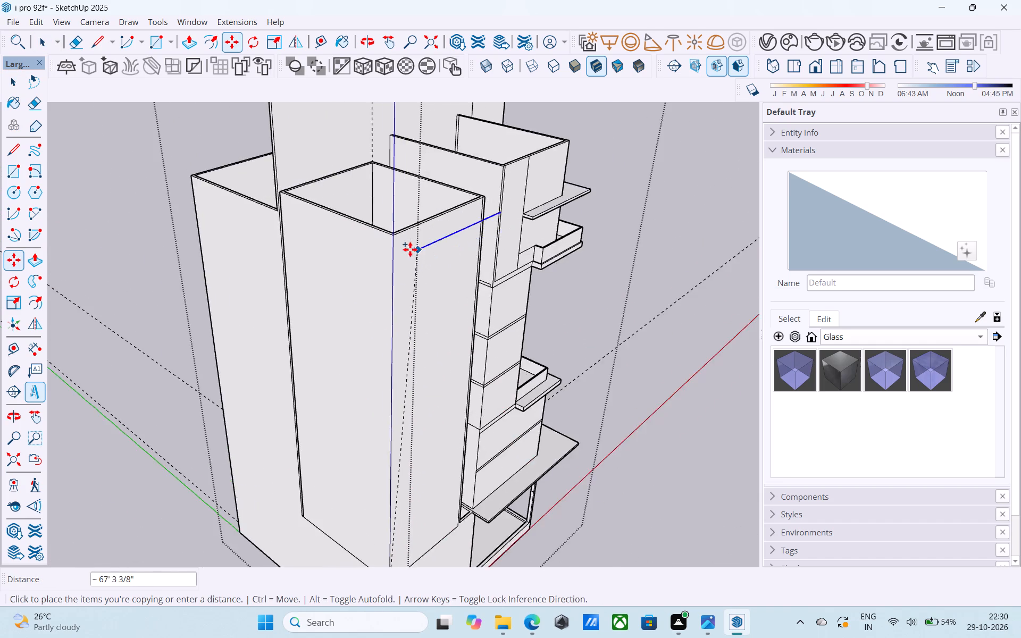
scroll(410, 249, up, 6)
scroll(366, 229, up, 2)
click(375, 221)
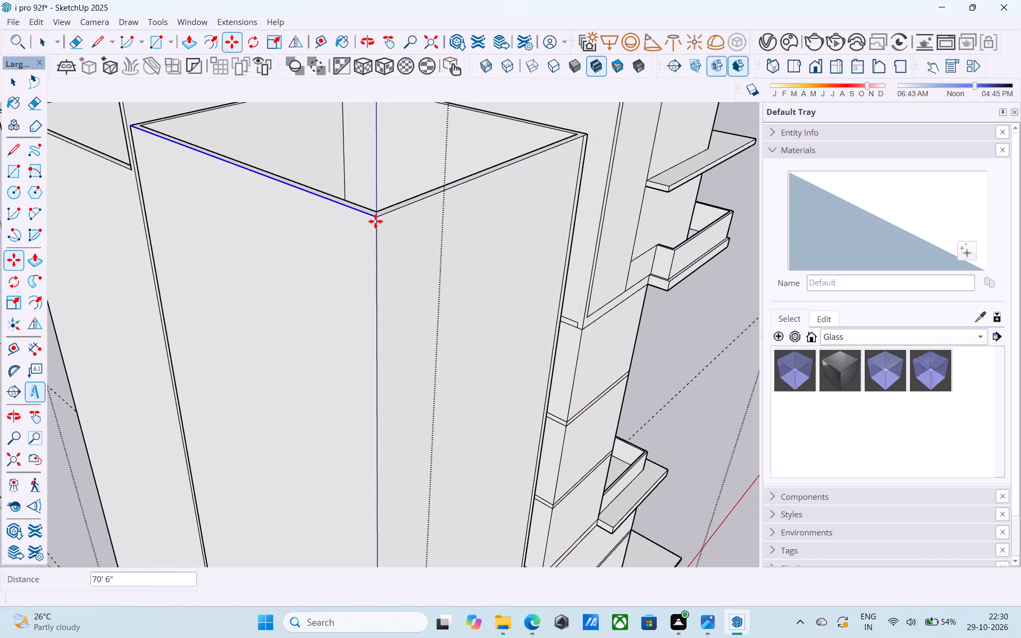
text(/6)
key(Return)
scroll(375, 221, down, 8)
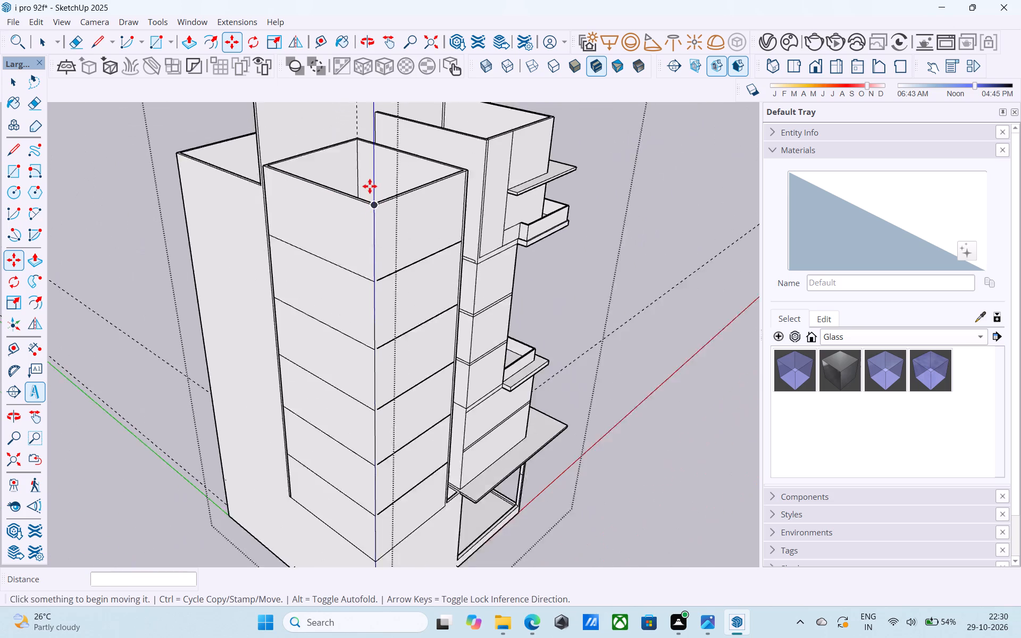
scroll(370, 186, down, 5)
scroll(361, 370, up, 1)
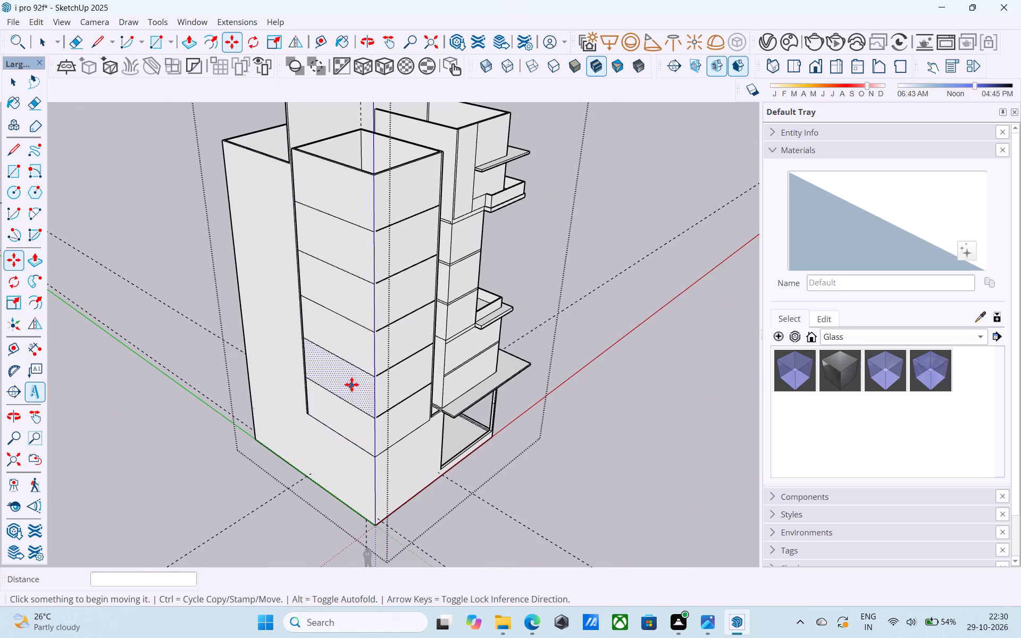
Draw 6" lines extending the top two storey lines on the tower's red-axis face to the vertical corner edge.
middle_drag(354, 215, 339, 206)
scroll(339, 206, up, 17)
key(l)
click(414, 255)
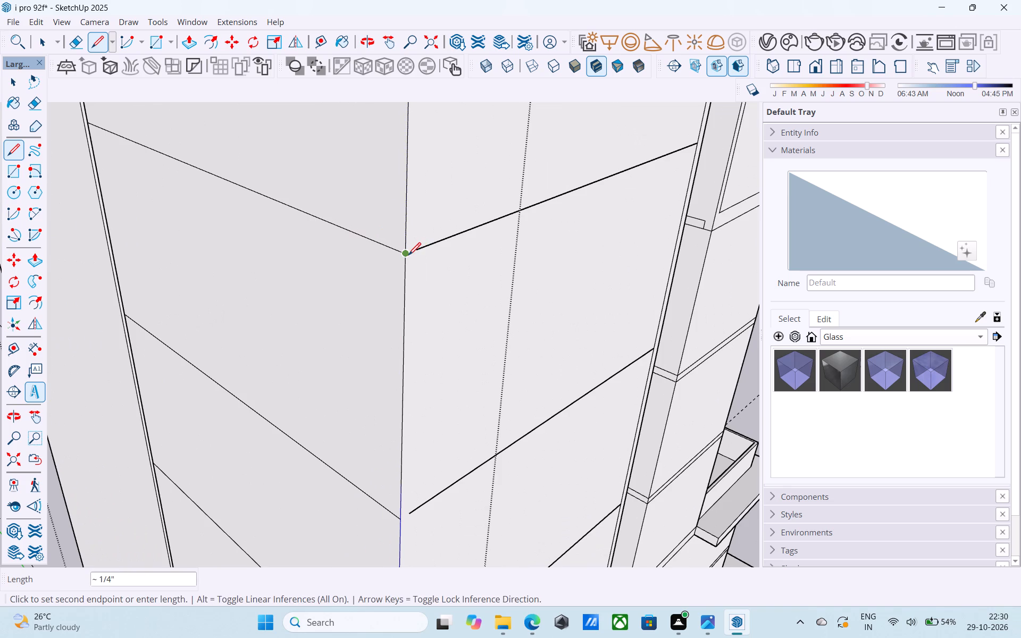
scroll(408, 256, up, 3)
key(l)
scroll(409, 256, up, 3)
click(428, 243)
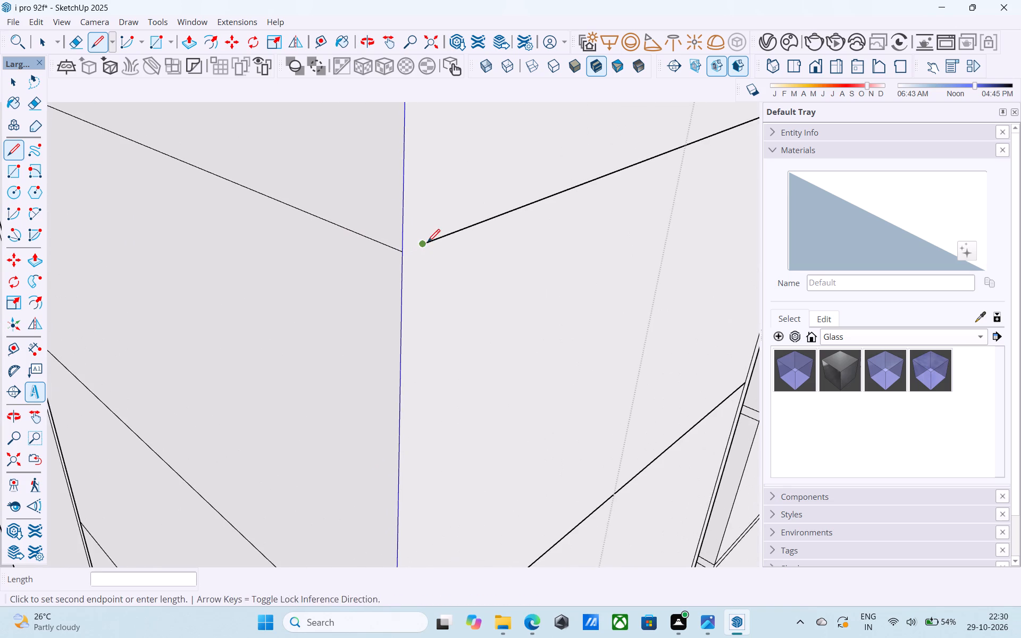
click(402, 250)
scroll(392, 193, down, 9)
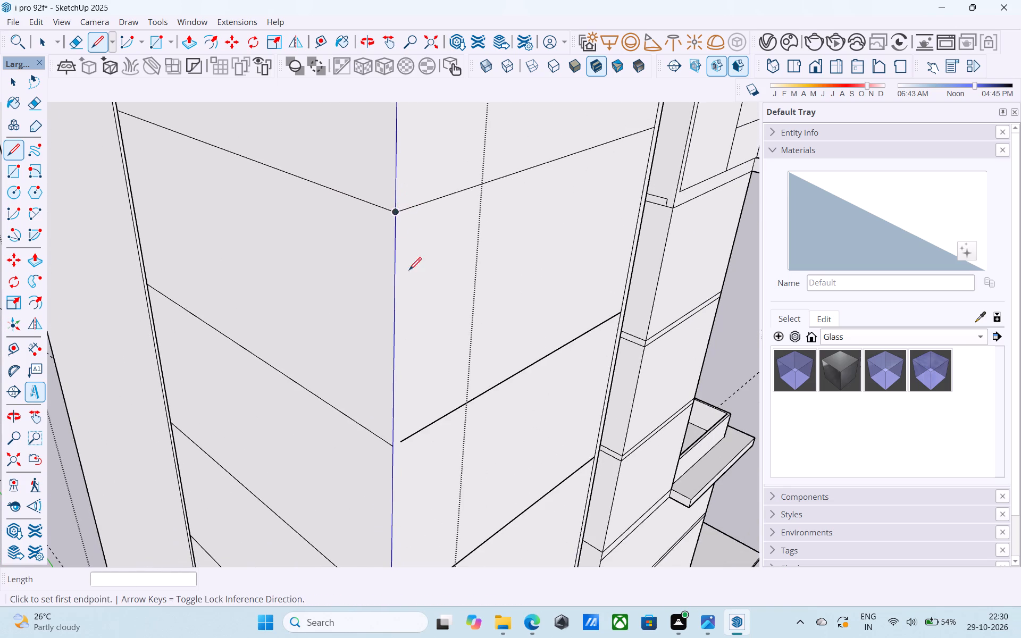
scroll(403, 444, up, 6)
click(403, 440)
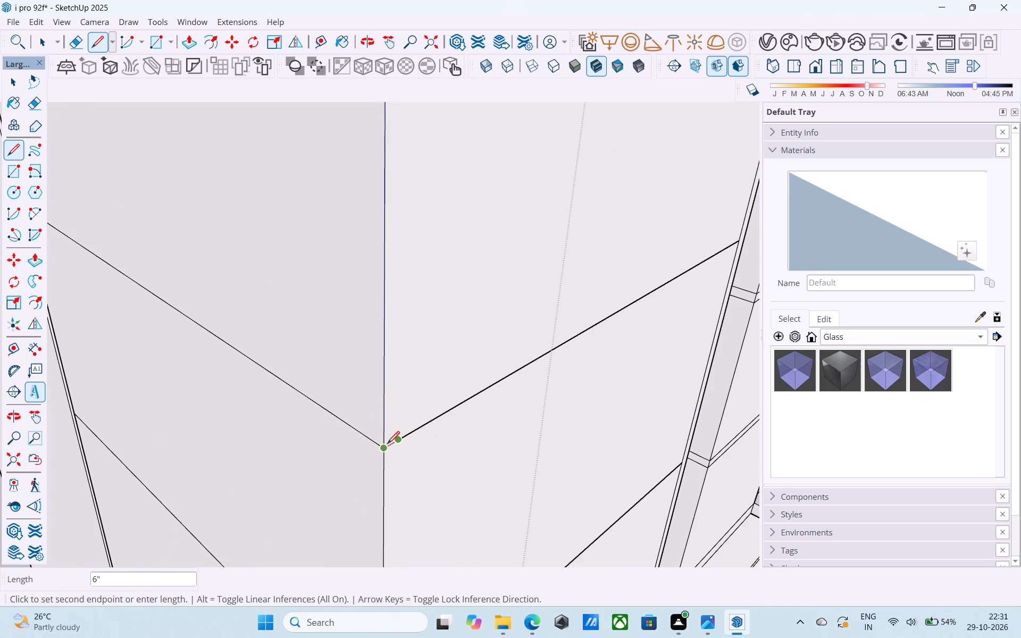
click(387, 445)
scroll(353, 283, down, 12)
Draw 6" lines extending the three lower storey lines on the tower's red-axis face to the vertical corner edge.
scroll(371, 464, up, 12)
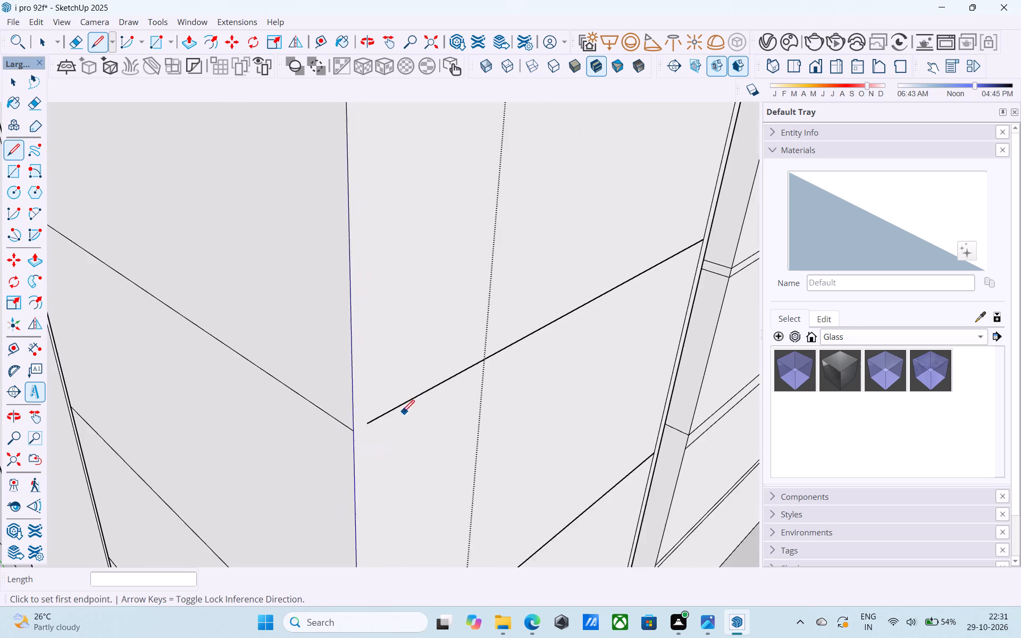
click(363, 425)
click(339, 432)
scroll(389, 208, down, 9)
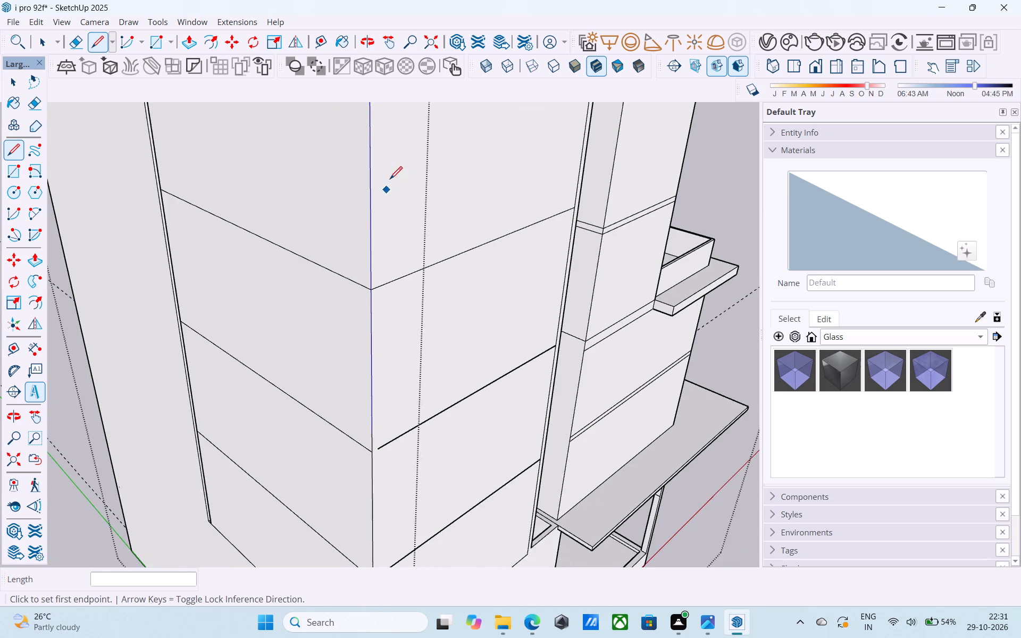
scroll(390, 180, down, 3)
scroll(388, 460, up, 14)
click(374, 383)
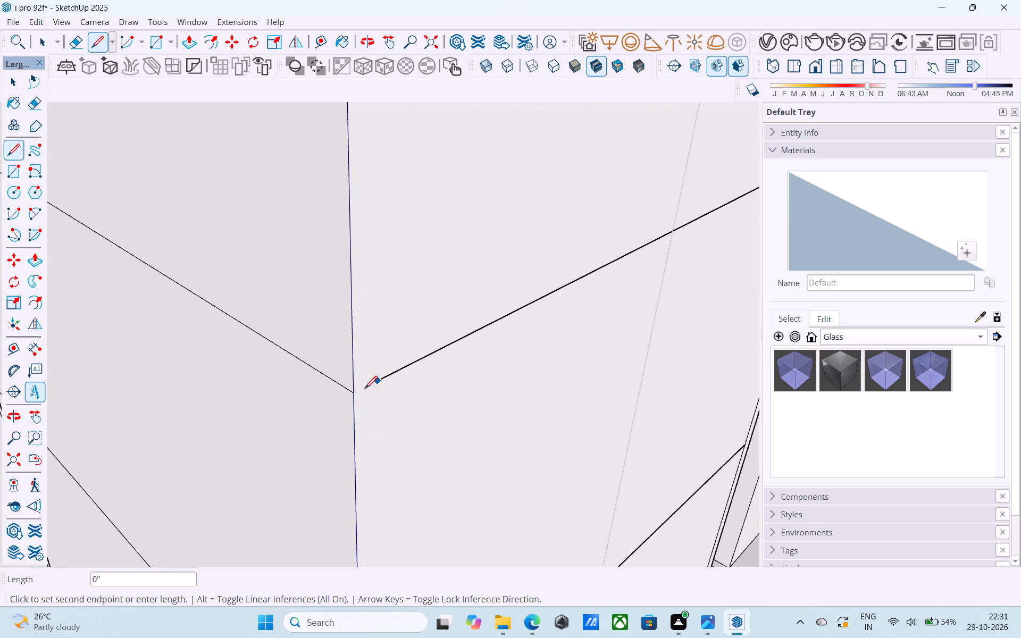
click(359, 393)
scroll(392, 284, down, 15)
scroll(369, 439, up, 9)
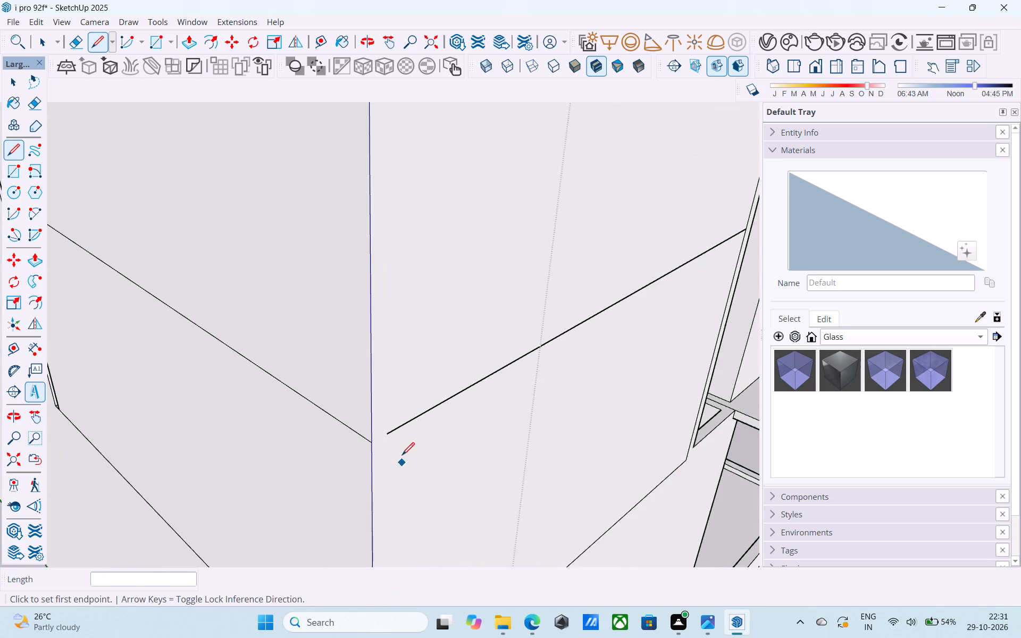
scroll(402, 456, up, 7)
click(387, 432)
key(l)
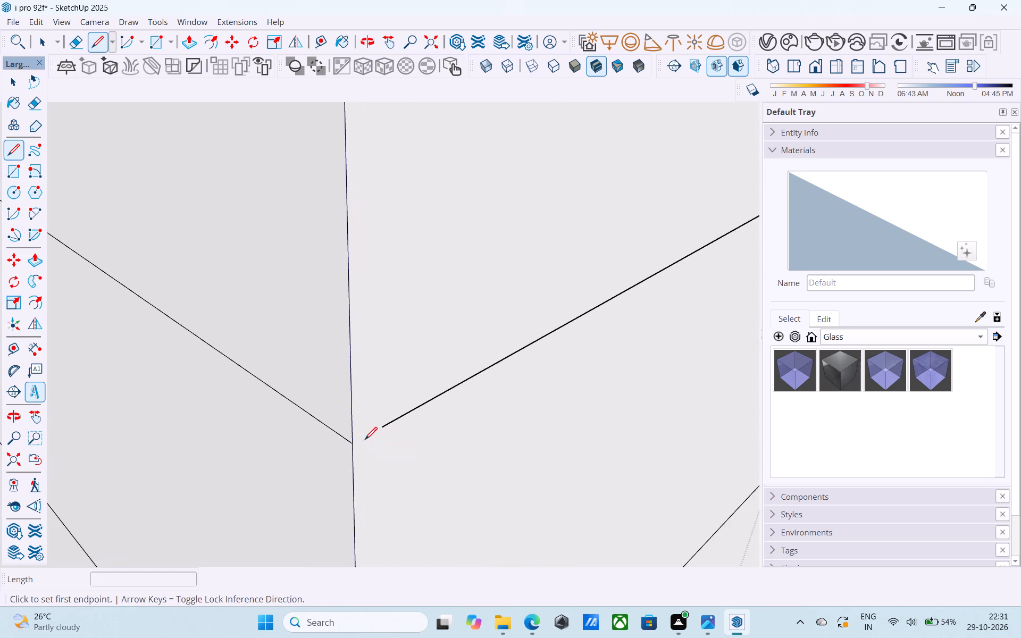
click(388, 425)
click(356, 438)
key(space)
scroll(382, 378, down, 15)
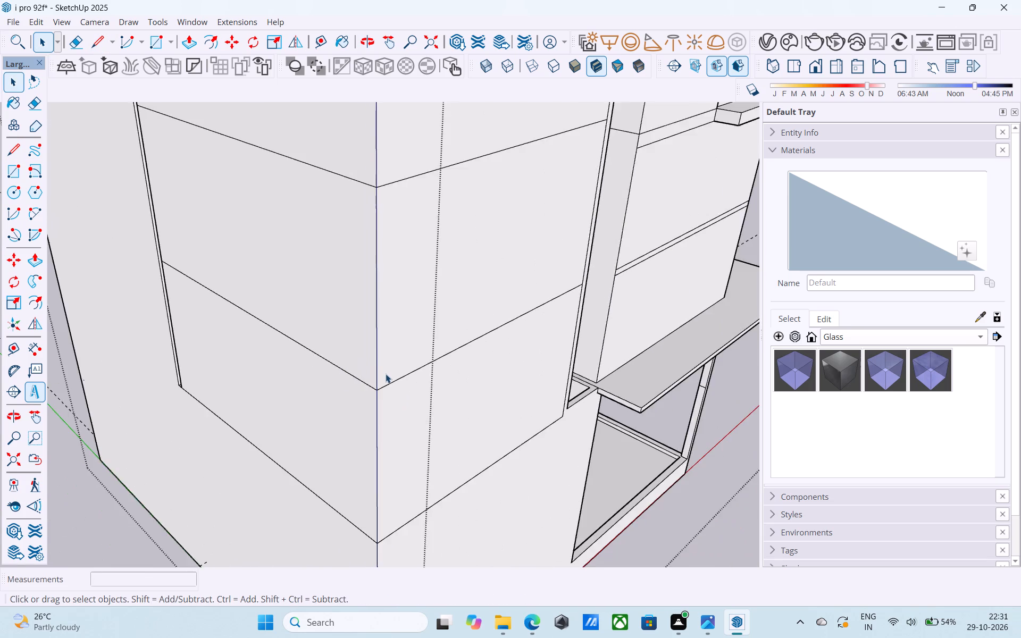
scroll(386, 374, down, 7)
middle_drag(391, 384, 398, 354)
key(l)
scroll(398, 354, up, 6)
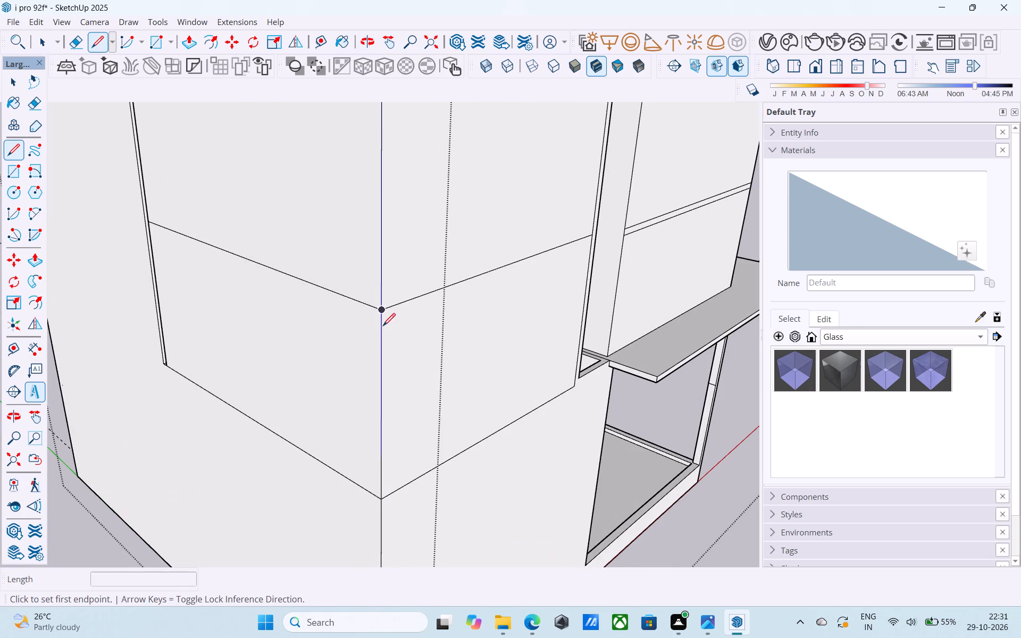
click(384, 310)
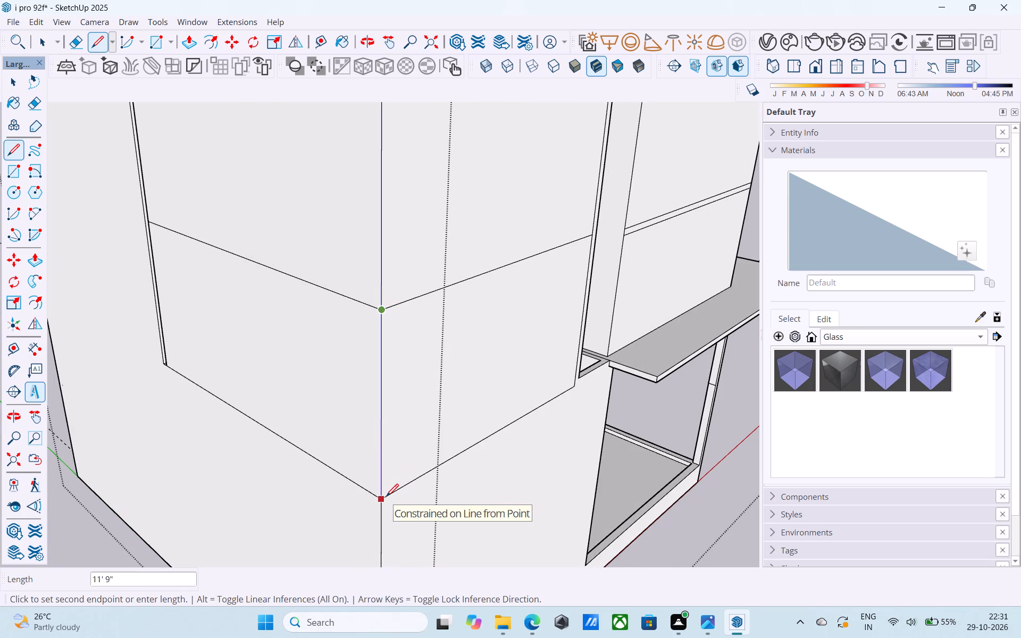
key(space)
Copy the five storey division lines and the base line on both outer faces of the tower 9" straight down.
scroll(394, 346, down, 13)
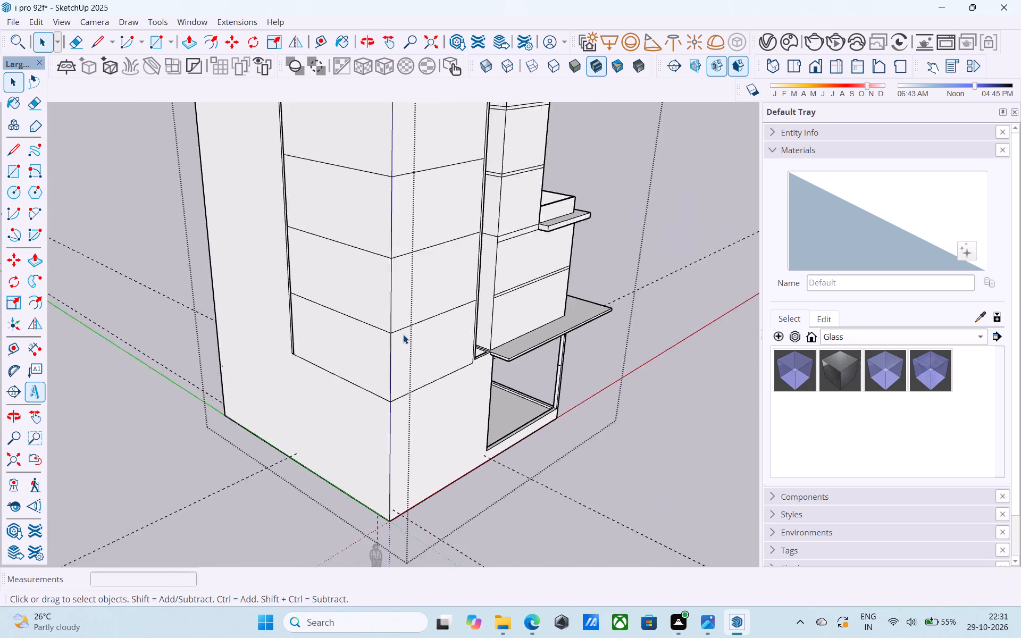
scroll(403, 334, down, 2)
shift+middle_drag(403, 334, 378, 457)
scroll(388, 351, down, 4)
middle_drag(388, 349, 383, 422)
middle_drag(383, 372, 371, 331)
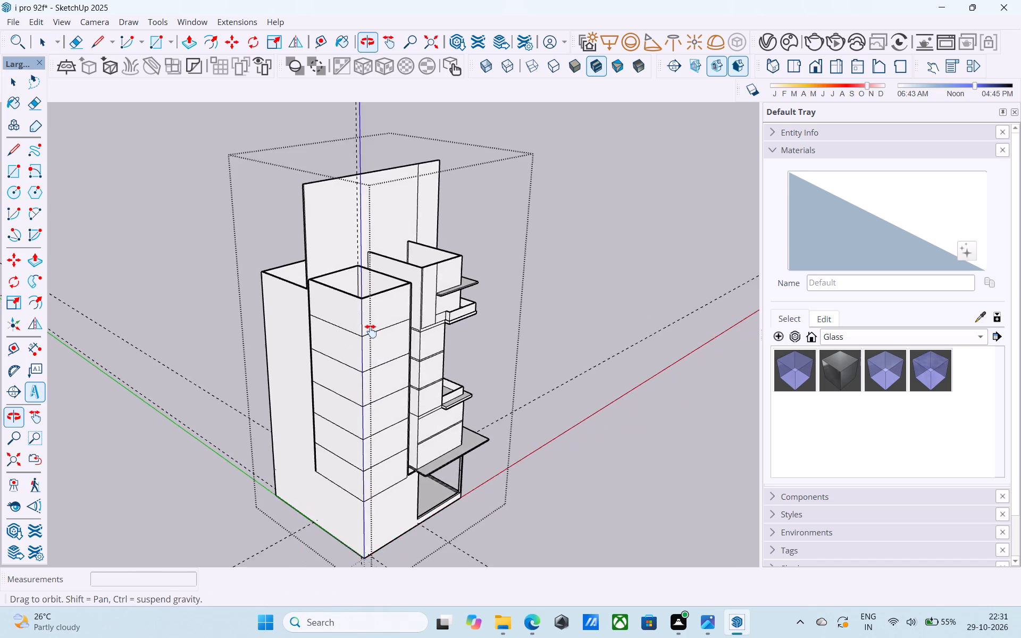
middle_drag(371, 331, 365, 312)
scroll(365, 312, up, 12)
click(347, 280)
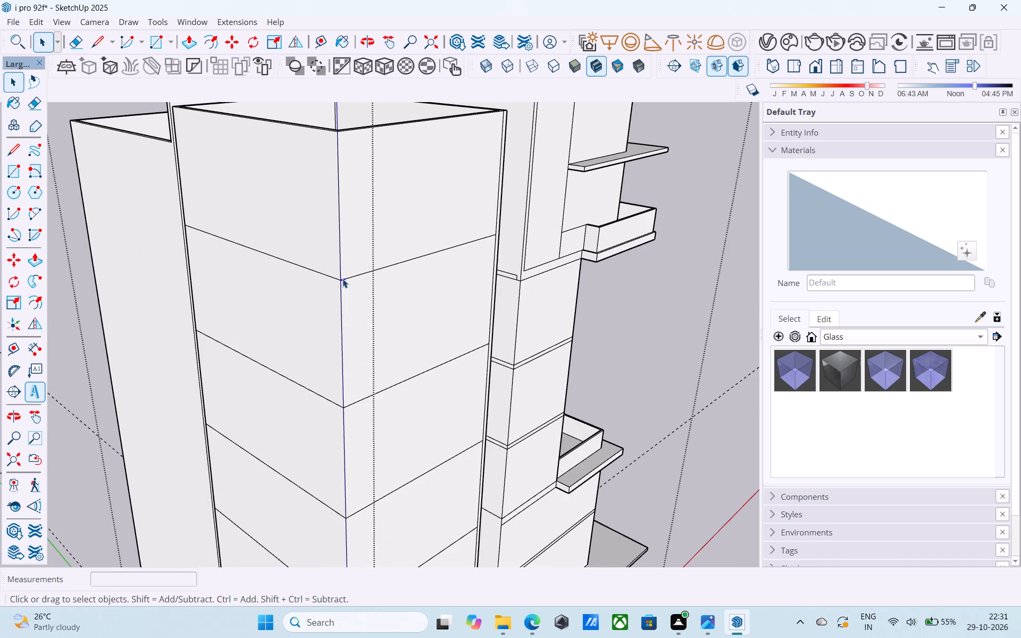
shift+click(358, 274)
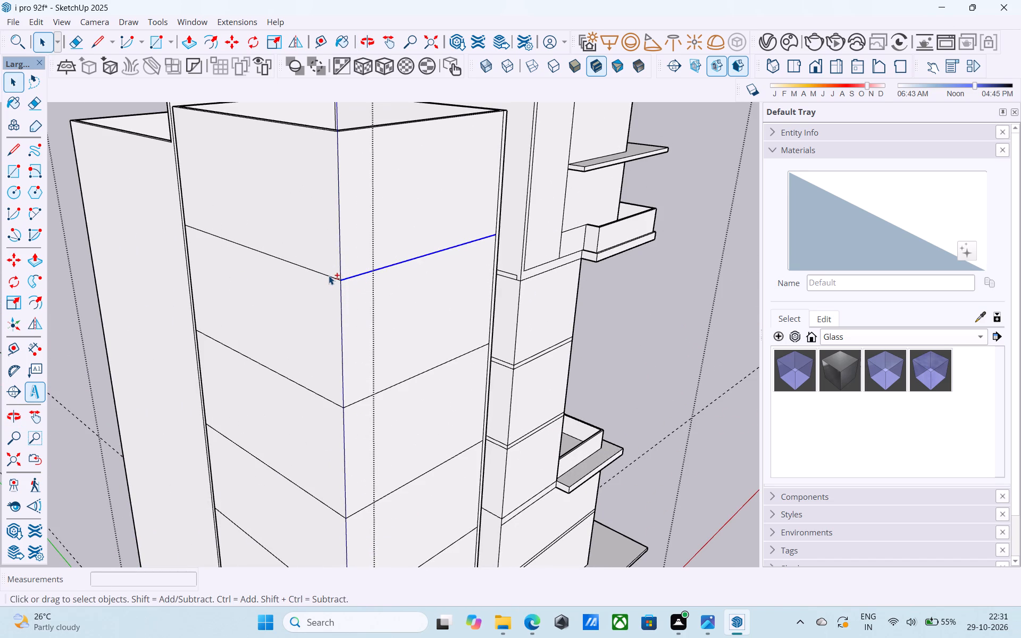
shift+click(329, 275)
shift+middle_drag(371, 356, 340, 241)
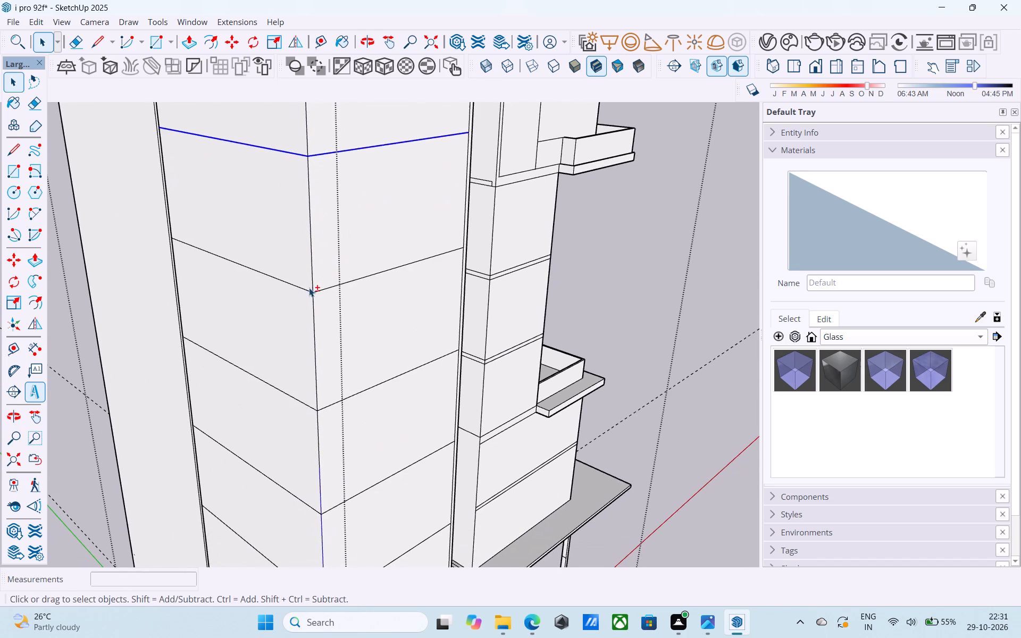
shift+click(305, 289)
shift+click(316, 291)
shift+click(331, 286)
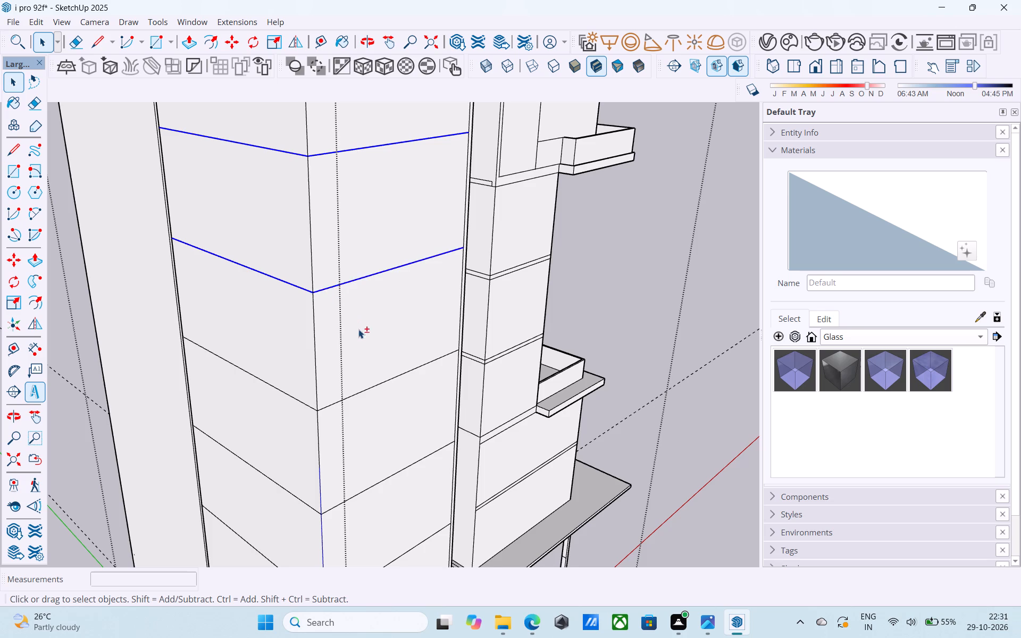
shift+middle_drag(358, 329, 355, 199)
shift+scroll(332, 295, up, 4)
shift+click(299, 271)
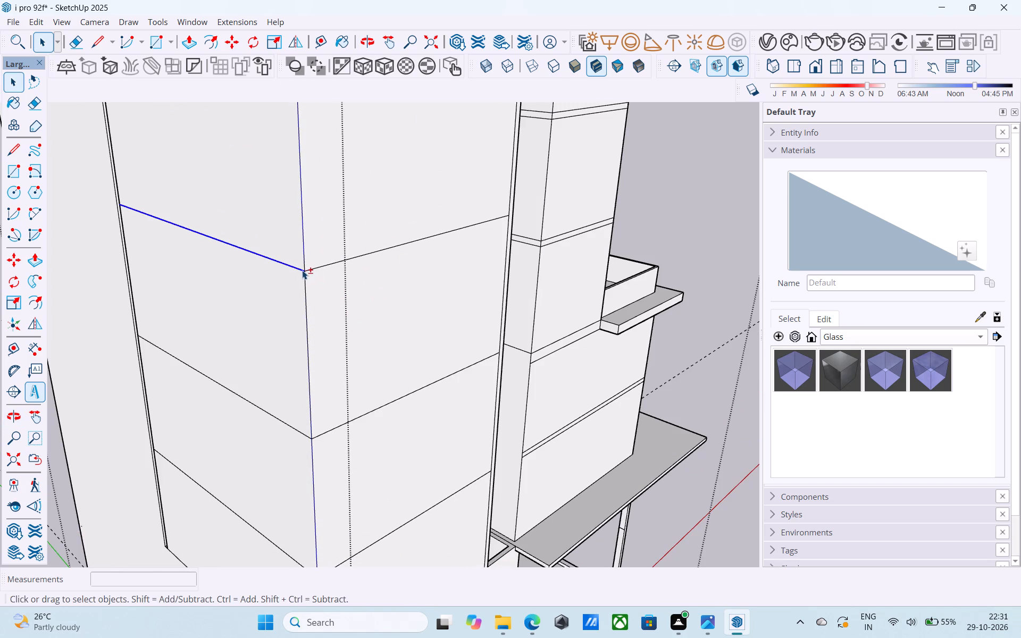
shift+click(308, 268)
shift+click(320, 264)
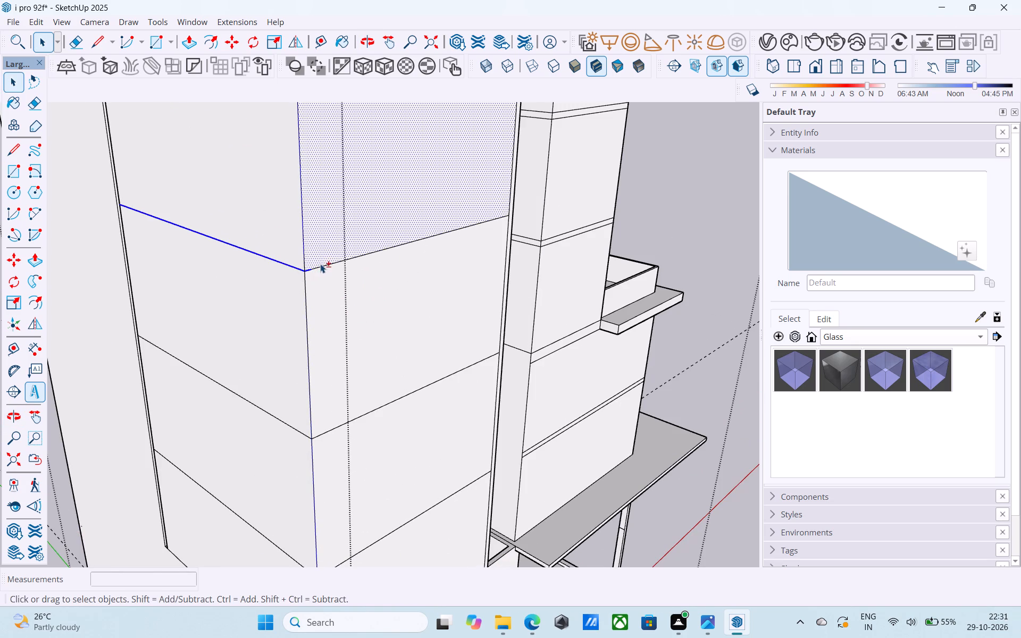
shift+click(321, 259)
shift+click(325, 264)
shift+scroll(325, 267, down, 3)
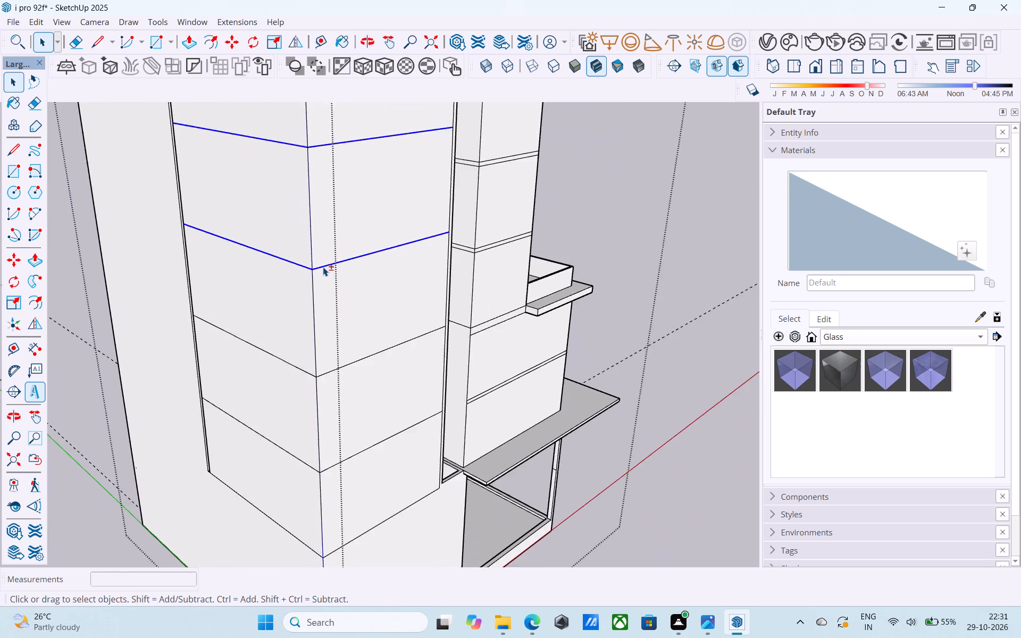
shift+scroll(323, 267, down, 3)
shift+middle_drag(371, 384, 351, 307)
shift+scroll(332, 312, up, 10)
shift+click(264, 258)
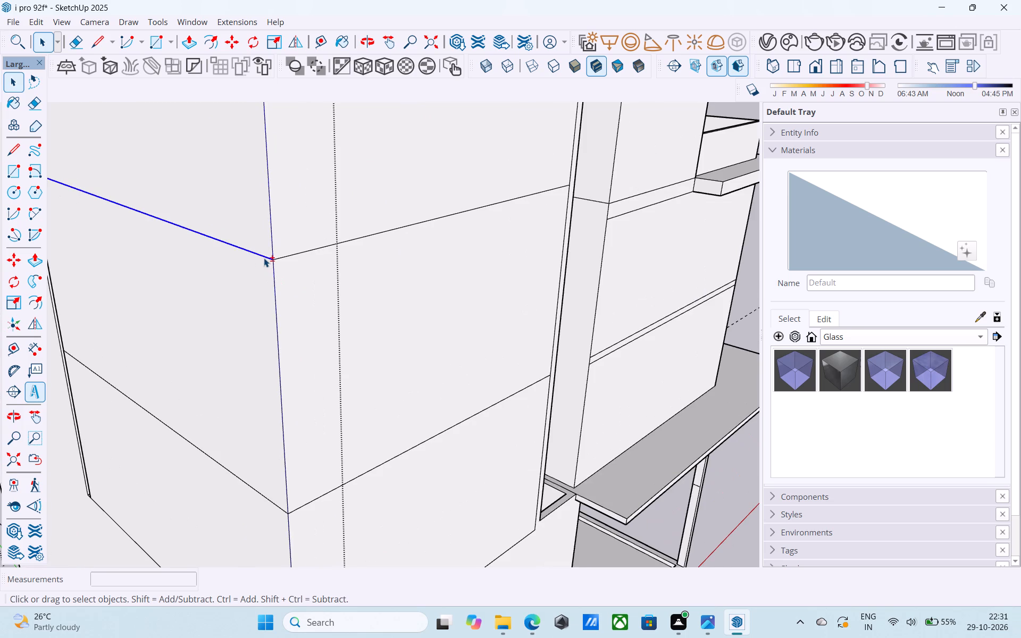
shift+click(279, 257)
shift+click(289, 254)
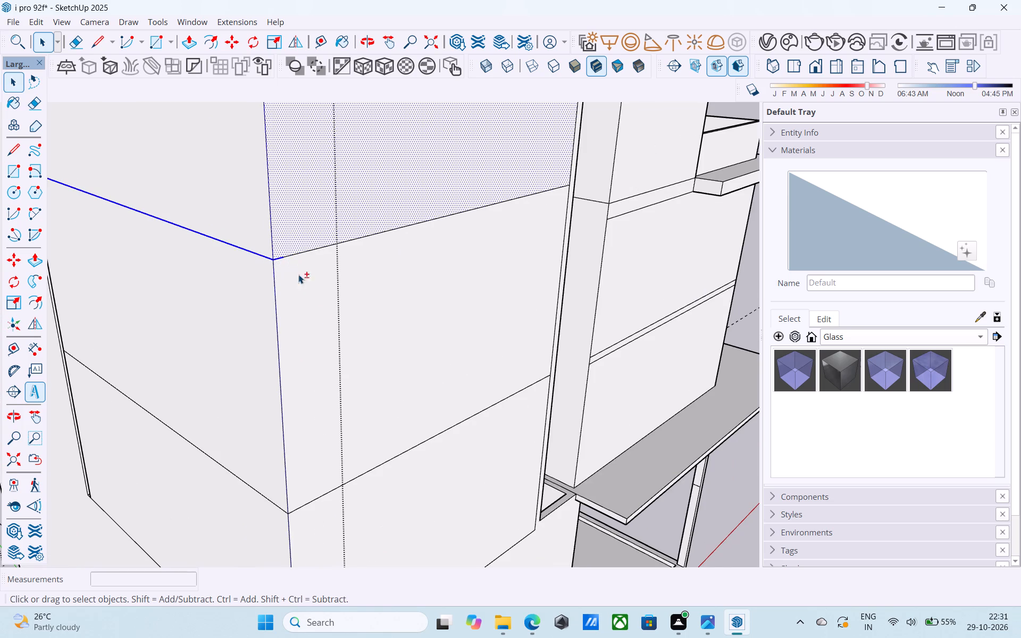
shift+click(339, 251)
shift+click(319, 233)
shift+click(330, 254)
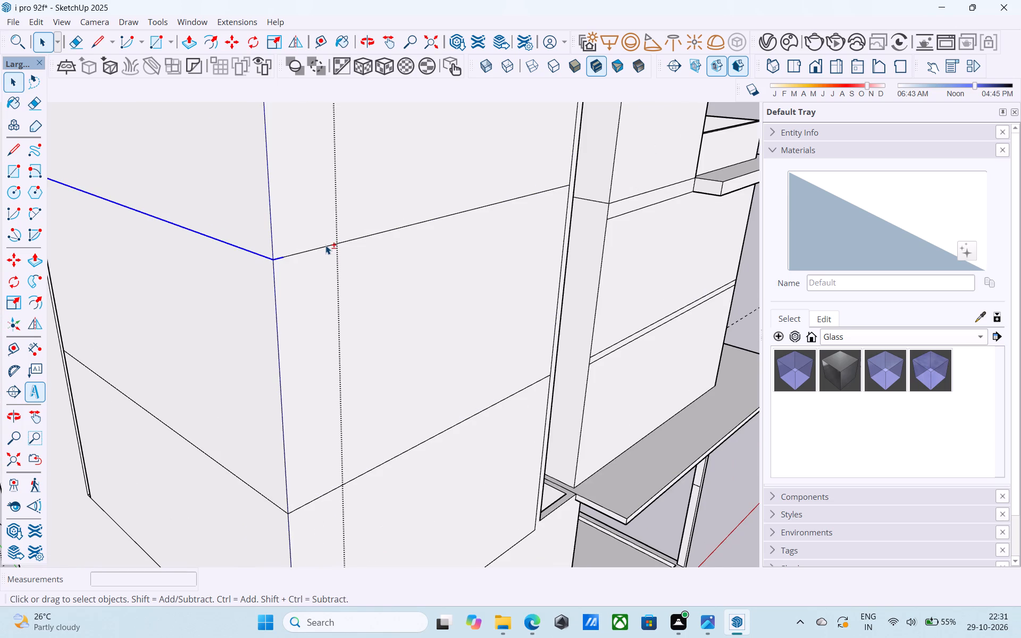
shift+click(325, 245)
shift+scroll(329, 247, down, 6)
shift+middle_drag(333, 360, 305, 245)
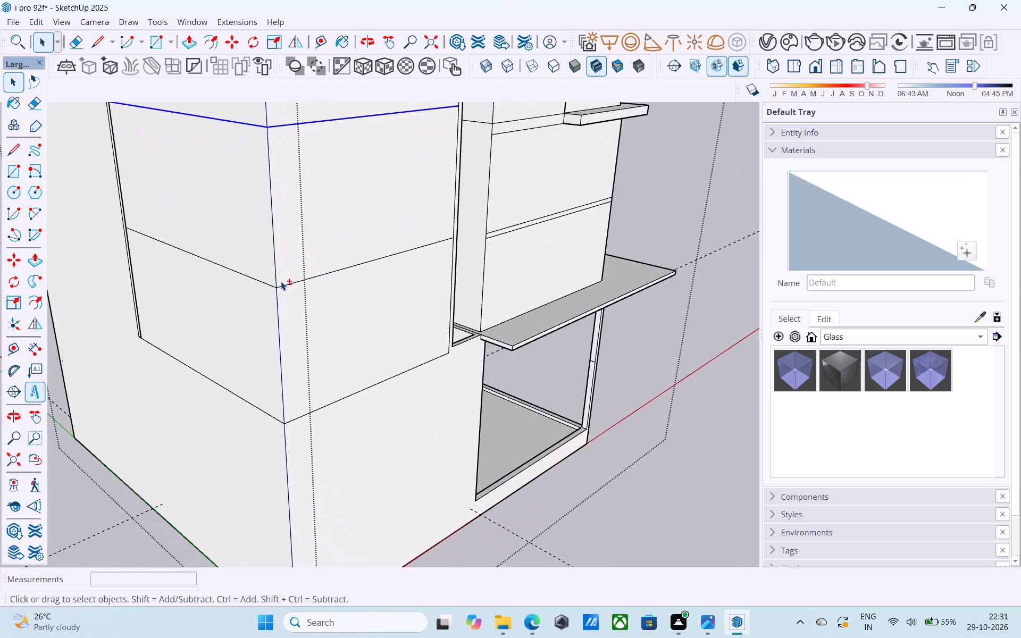
shift+scroll(271, 292, up, 5)
shift+click(277, 286)
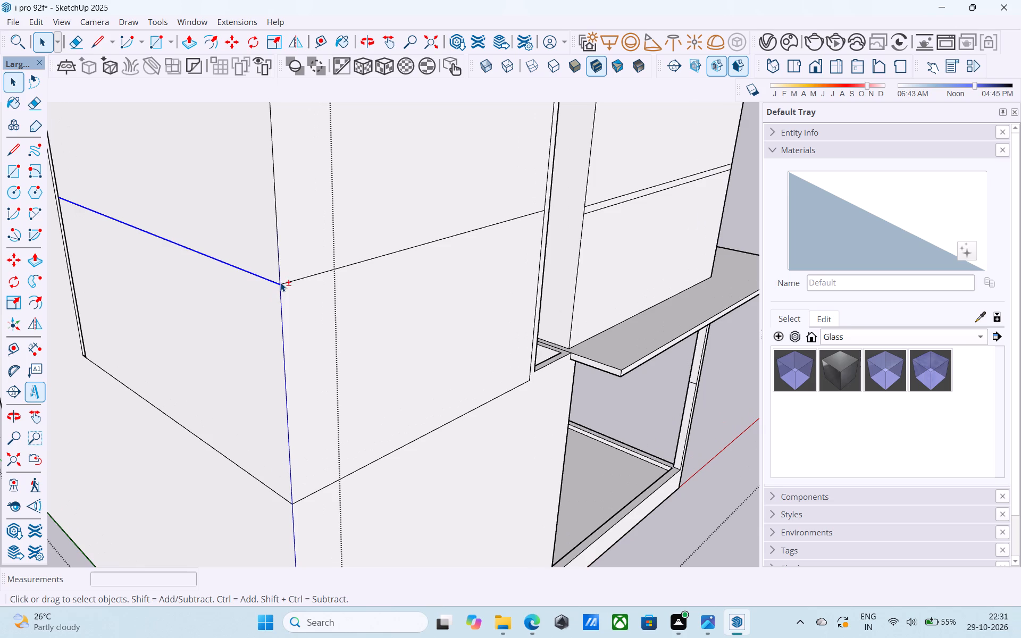
shift+click(286, 283)
shift+click(294, 281)
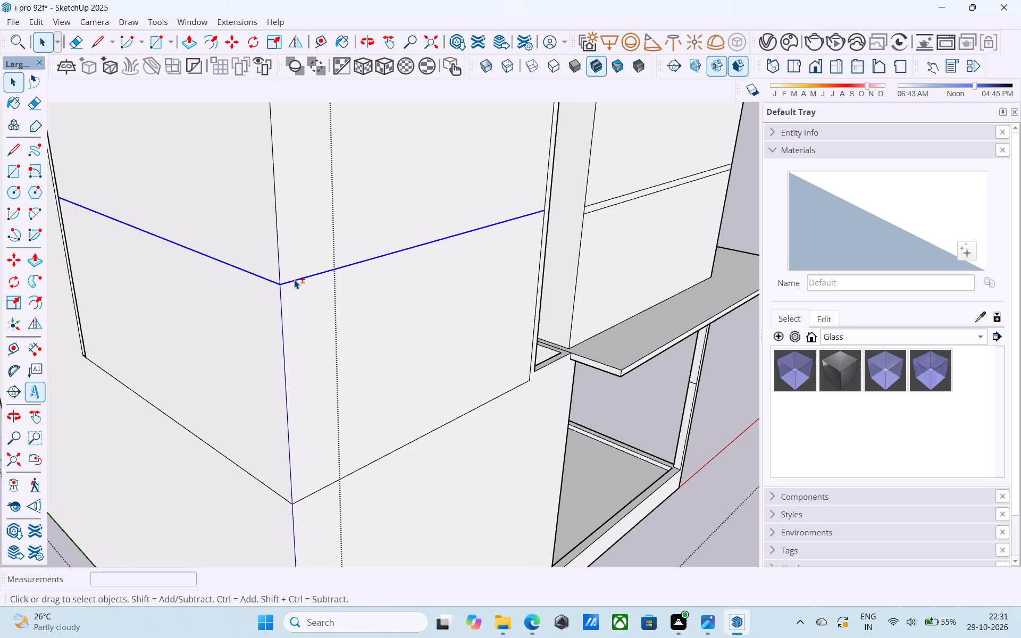
shift+scroll(294, 280, down, 6)
shift+middle_drag(296, 377, 277, 265)
shift+scroll(264, 305, up, 8)
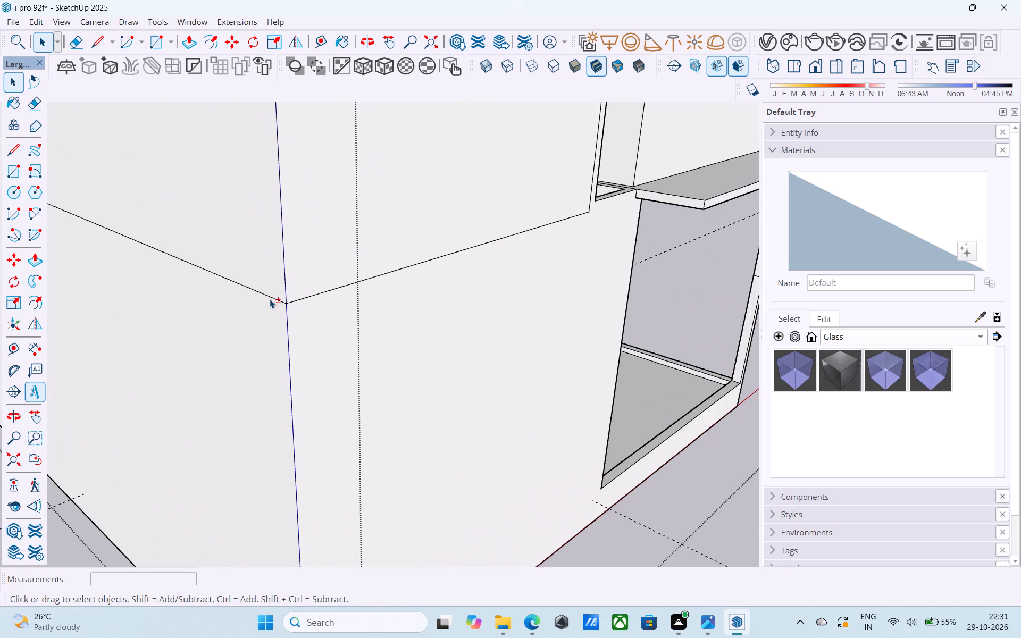
shift+click(271, 298)
shift+click(291, 300)
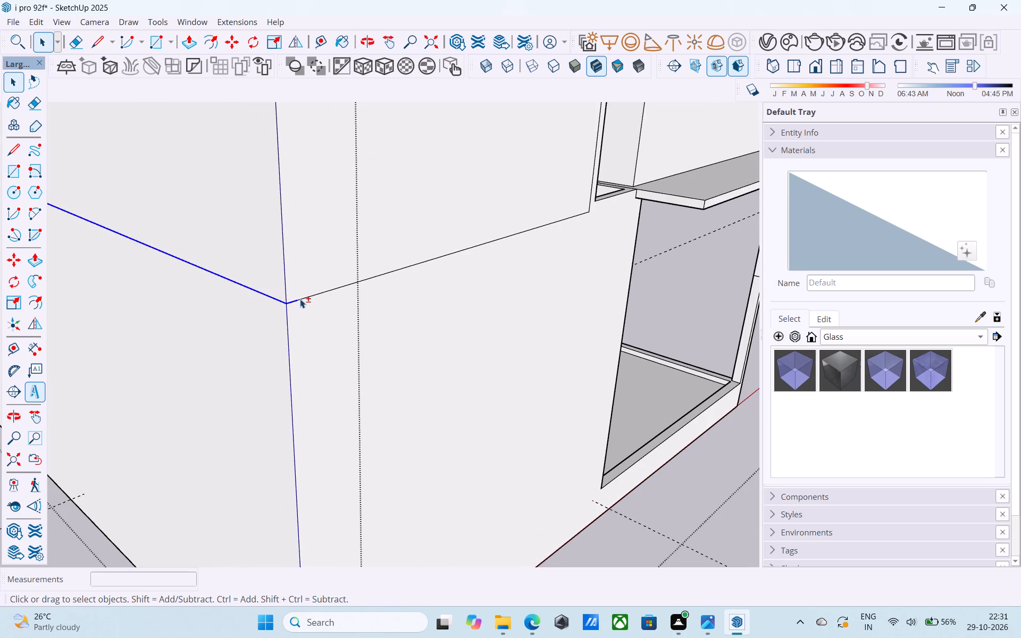
shift+click(300, 299)
key(m)
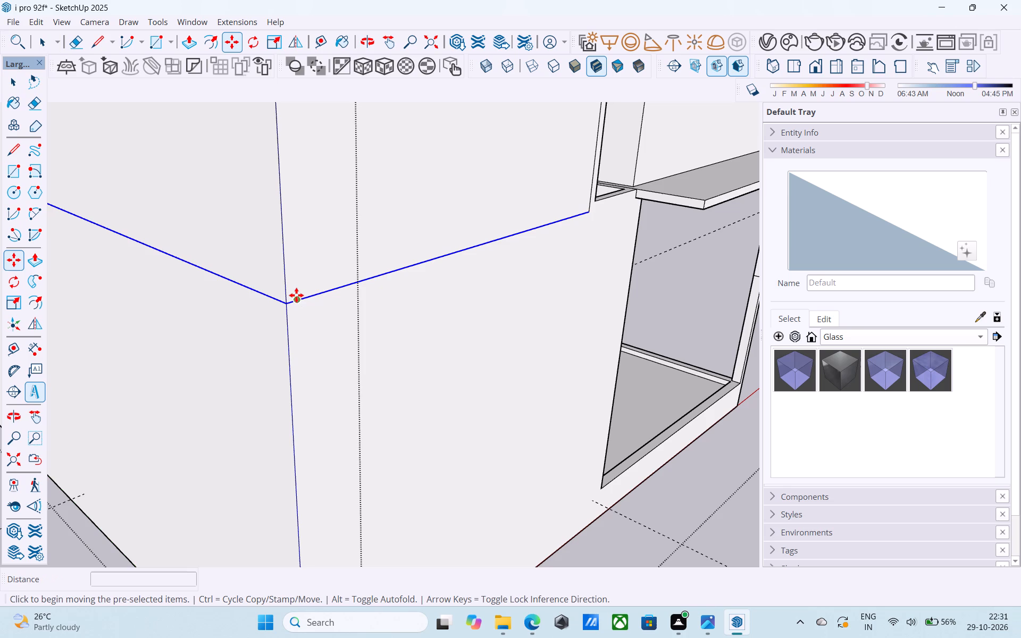
click(288, 303)
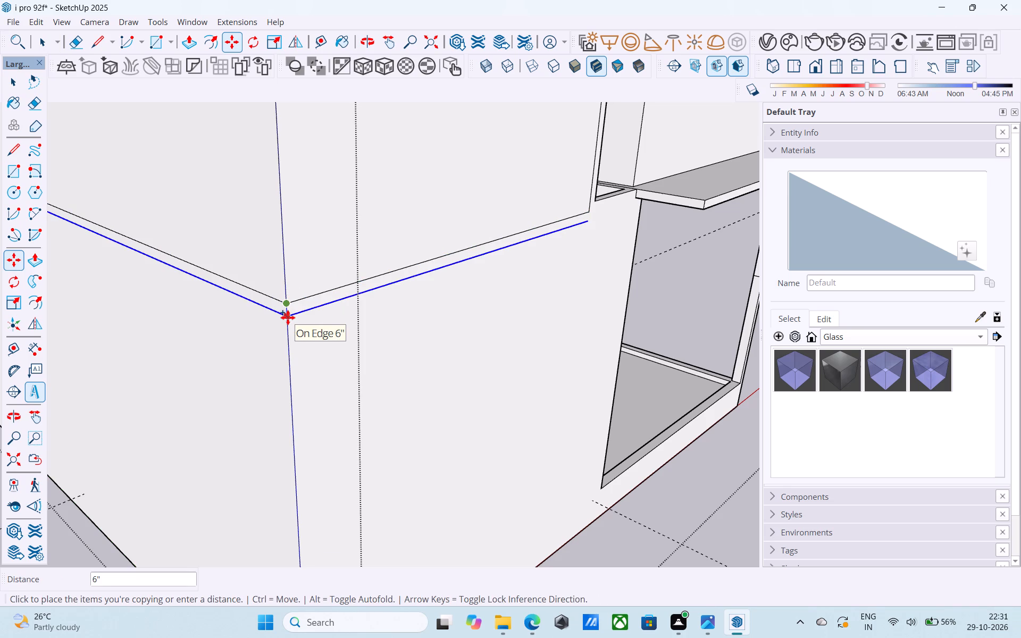
key(9)
key(shift+quotedbl)
key(Return)
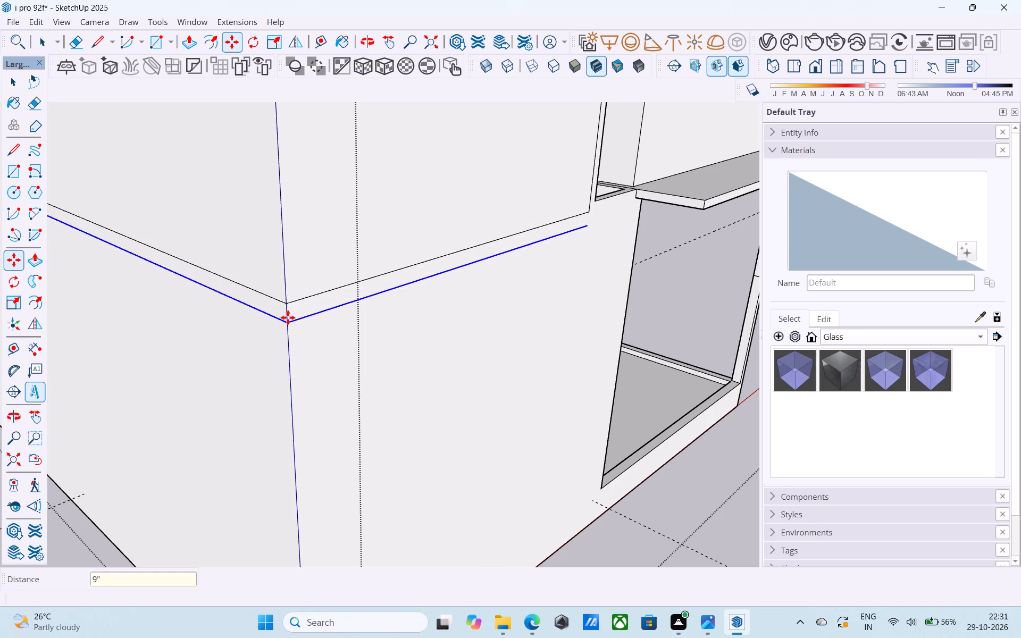
Draw a 9" vertical line closing the end of the base band on the red-axis face, beside the narrow compartment.
key(l)
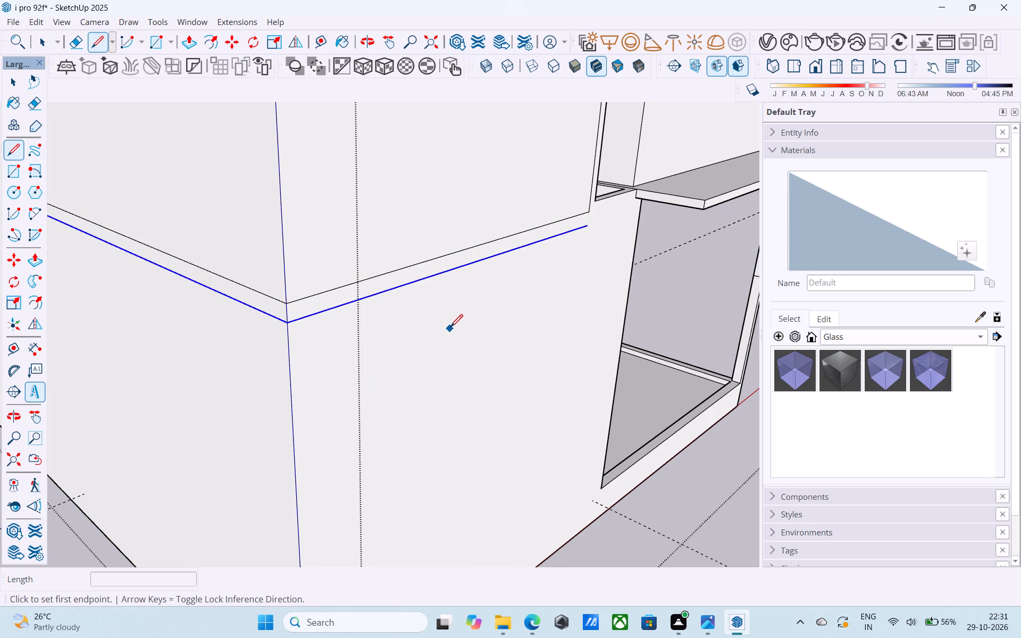
scroll(450, 328, down, 5)
middle_drag(445, 329, 412, 384)
scroll(508, 312, up, 5)
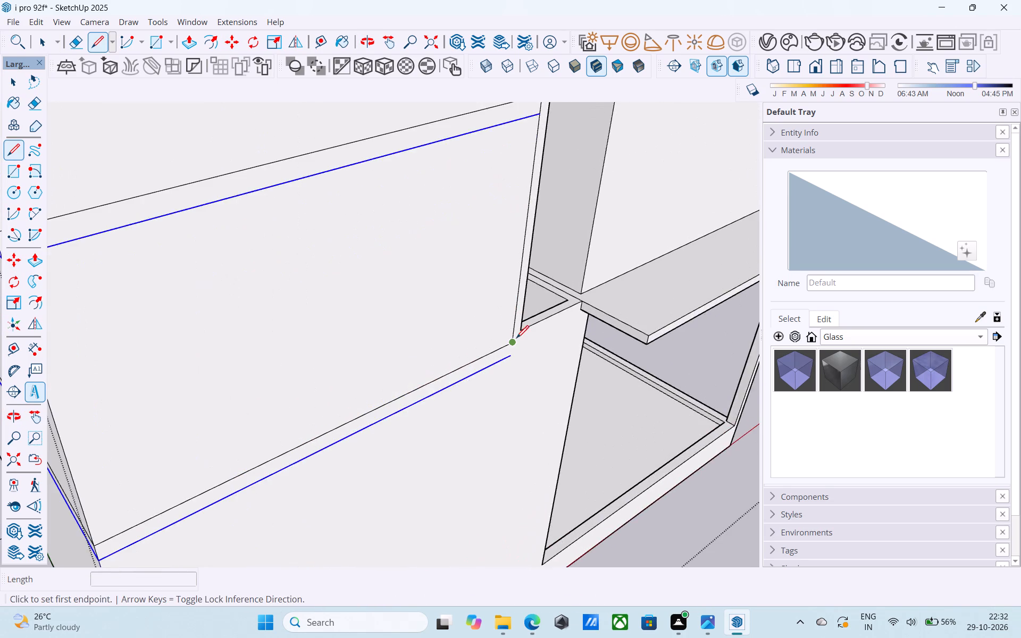
scroll(516, 339, up, 4)
click(510, 344)
click(512, 364)
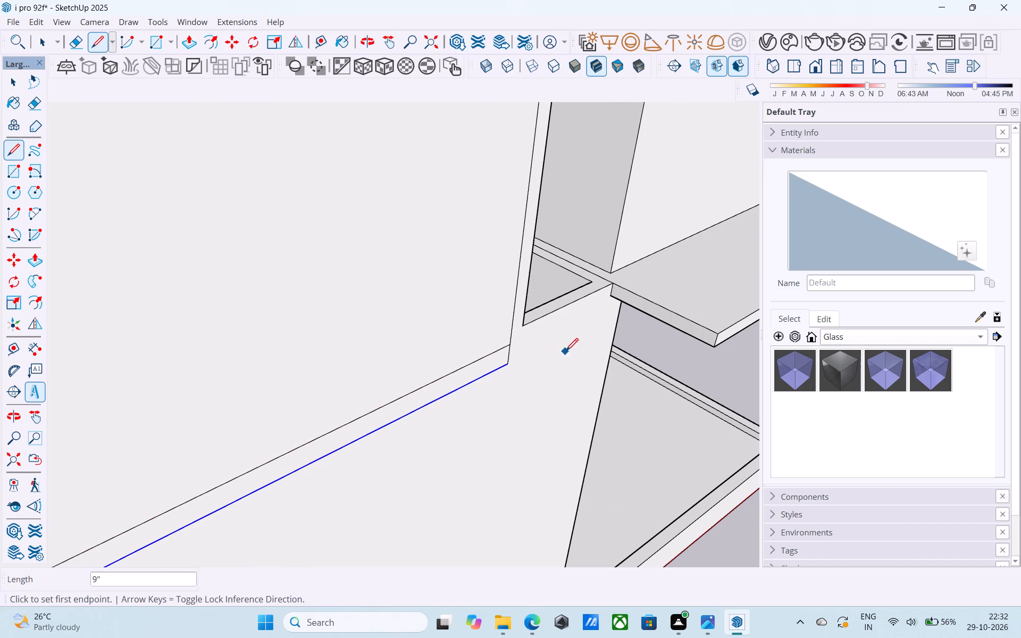
Draw a vertical line closing the end of the 9" base band on the tower's green-axis face, below the recess corner.
scroll(554, 371, down, 11)
middle_drag(203, 328, 329, 301)
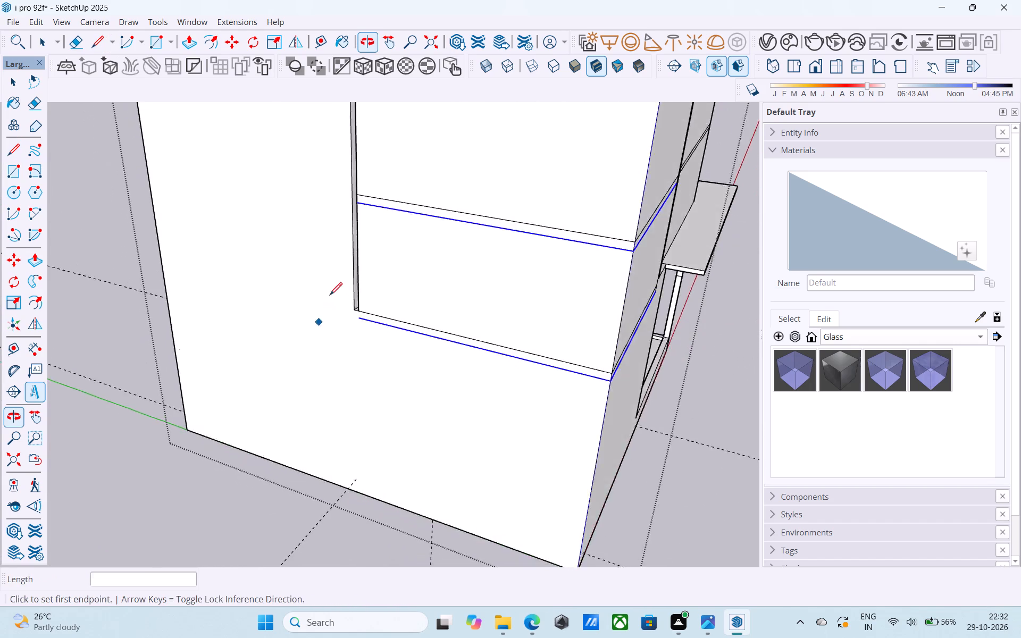
scroll(330, 296, up, 20)
scroll(330, 296, up, 2)
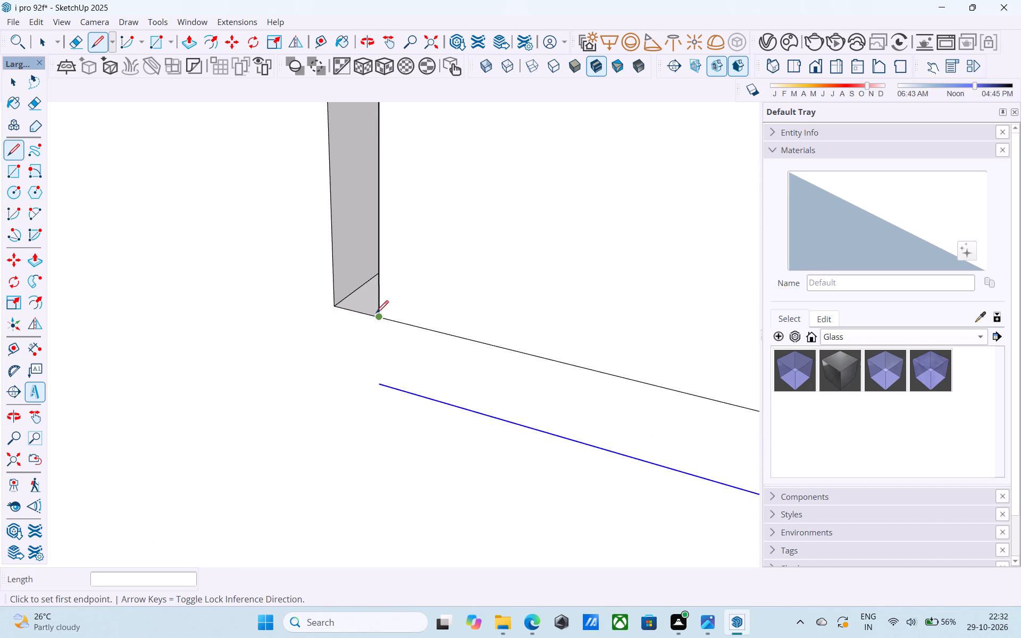
click(376, 314)
click(382, 382)
scroll(307, 398, down, 8)
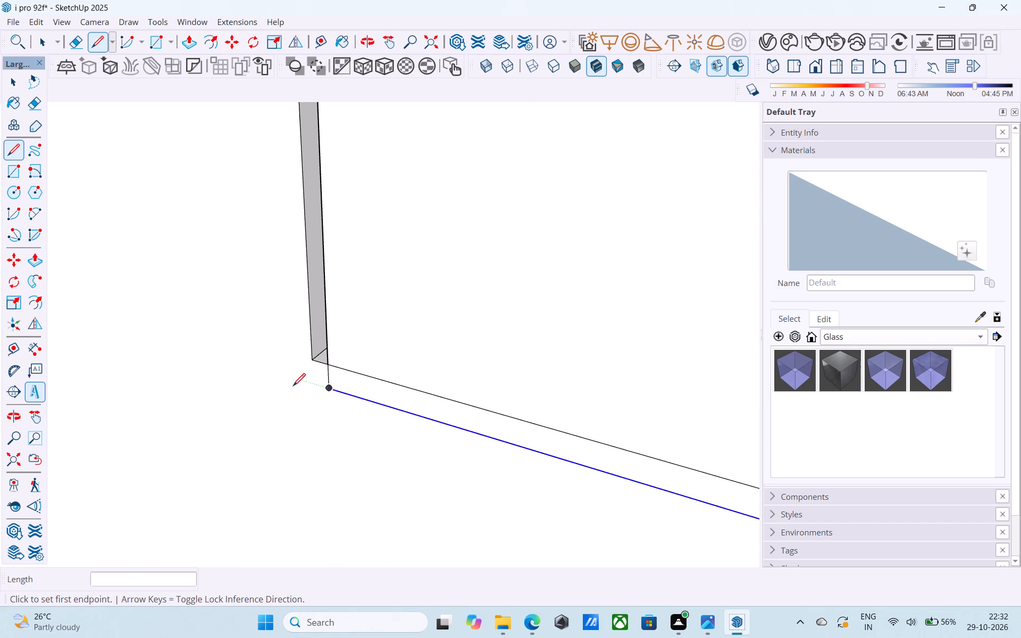
scroll(293, 387, down, 20)
scroll(293, 387, down, 7)
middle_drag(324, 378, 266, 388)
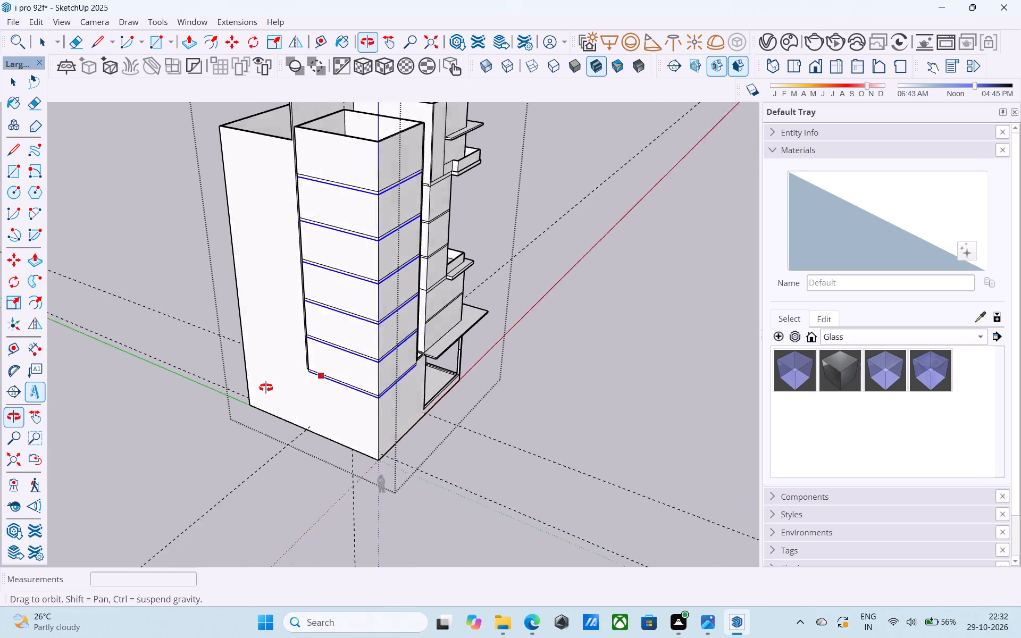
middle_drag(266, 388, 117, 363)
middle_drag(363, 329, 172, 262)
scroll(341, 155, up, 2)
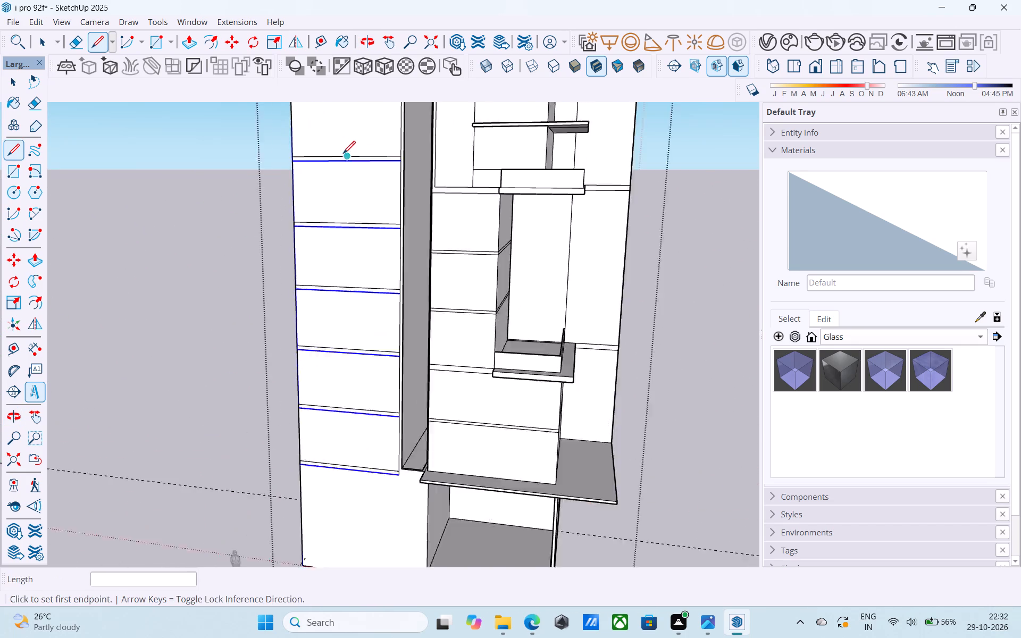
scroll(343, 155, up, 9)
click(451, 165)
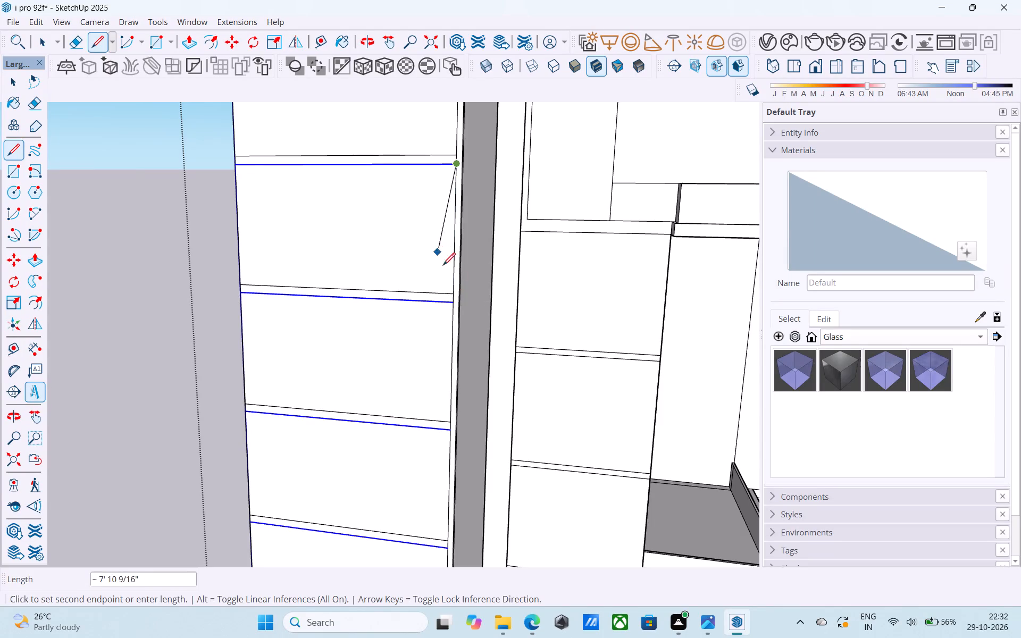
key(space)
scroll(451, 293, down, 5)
Save the model.
key(ctrl+s)
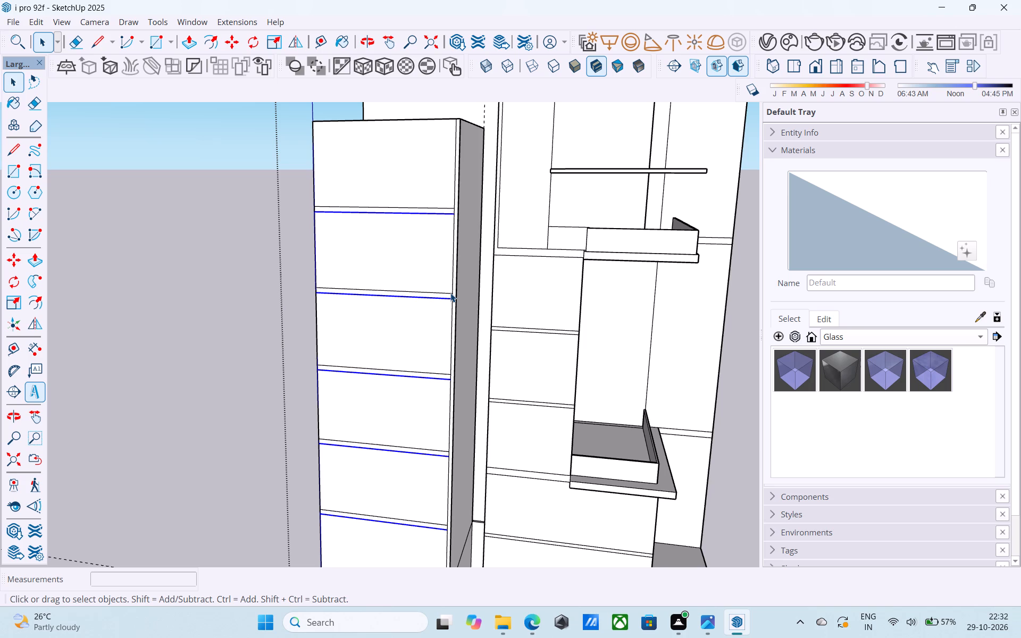
Clear the selection and examine the tower's floor bands, the balconies and the overall building massing from several angles.
scroll(450, 293, down, 5)
middle_drag(445, 296, 360, 289)
middle_drag(468, 325, 327, 323)
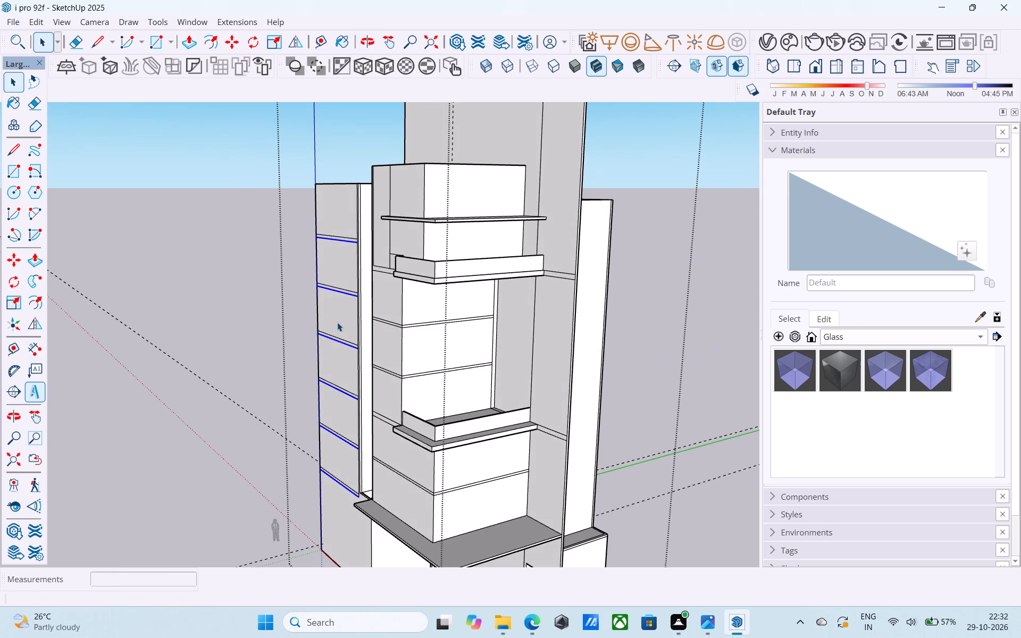
scroll(338, 322, down, 4)
middle_drag(338, 322, 369, 321)
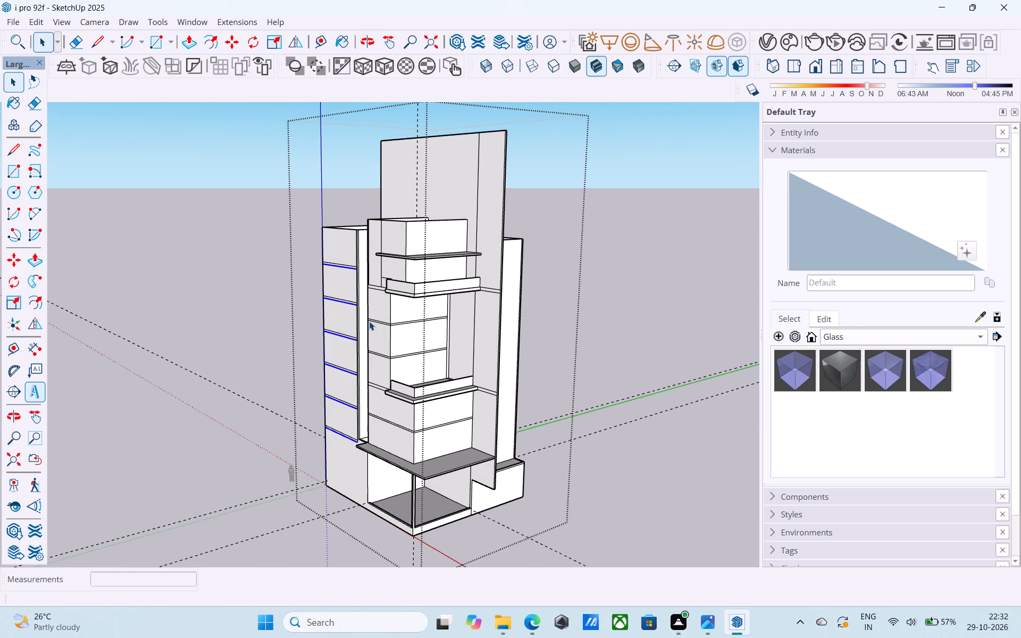
middle_drag(369, 321, 394, 321)
middle_click(394, 321)
middle_drag(396, 321, 417, 305)
scroll(370, 304, up, 4)
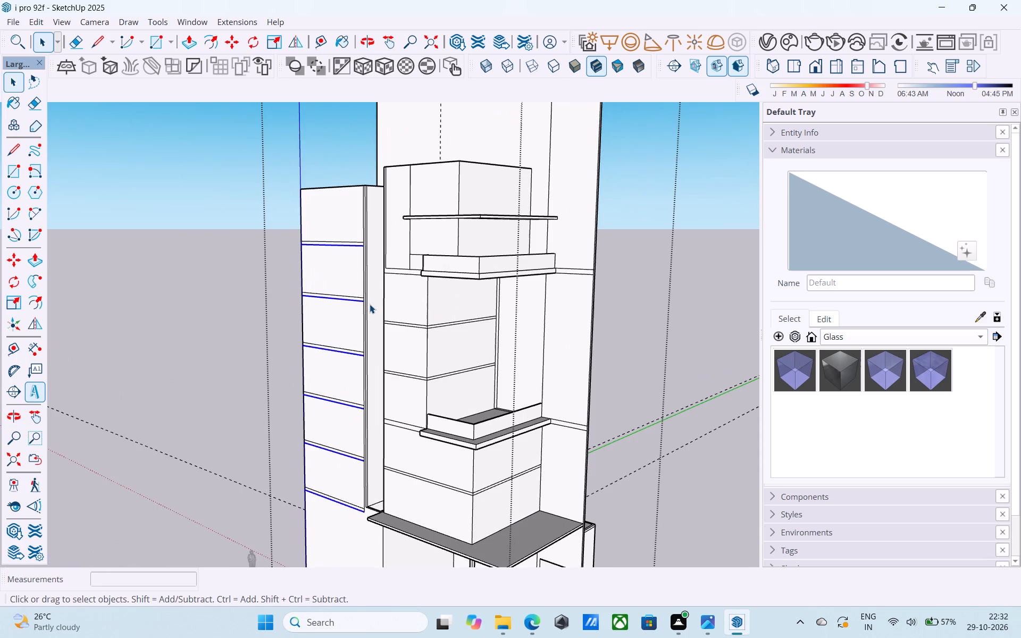
click(358, 288)
click(471, 155)
scroll(474, 150, down, 4)
middle_drag(441, 237, 423, 258)
scroll(426, 259, down, 5)
middle_drag(423, 269, 518, 276)
scroll(462, 238, up, 3)
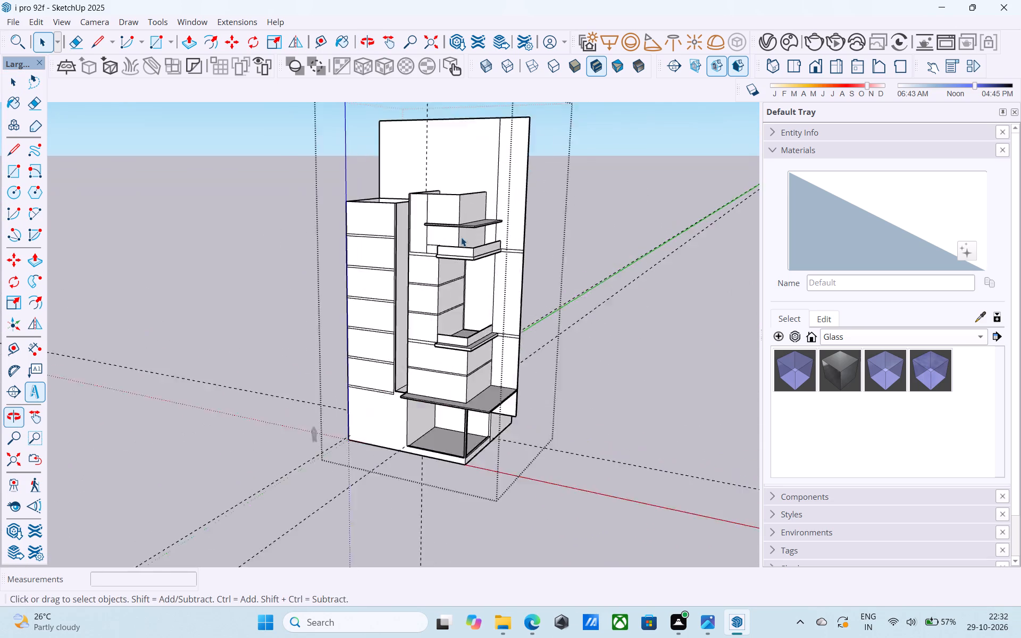
scroll(461, 237, up, 6)
middle_drag(453, 234, 505, 237)
scroll(490, 234, up, 1)
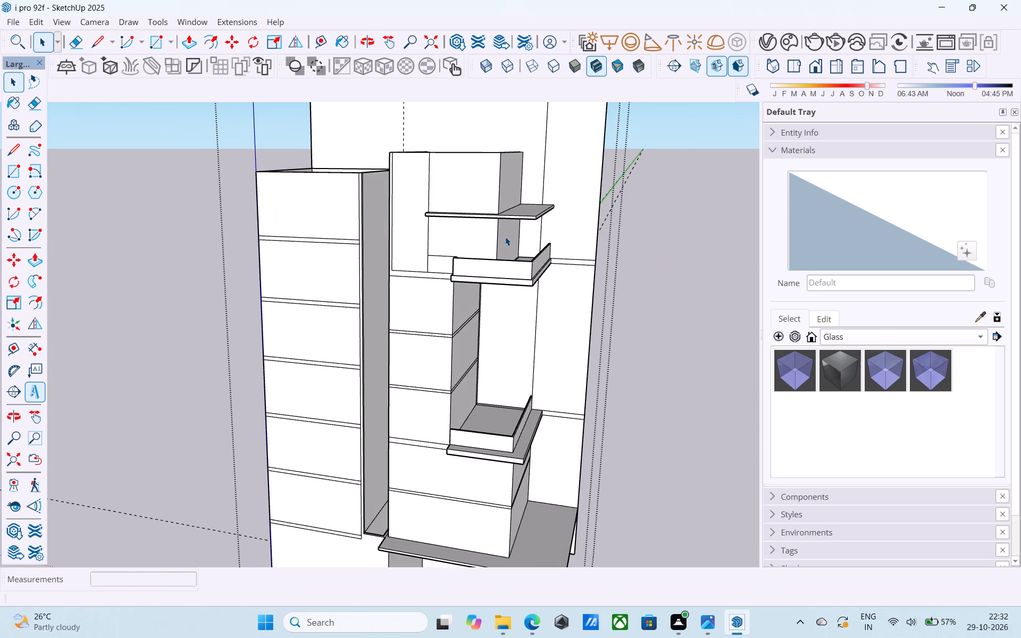
scroll(512, 232, up, 1)
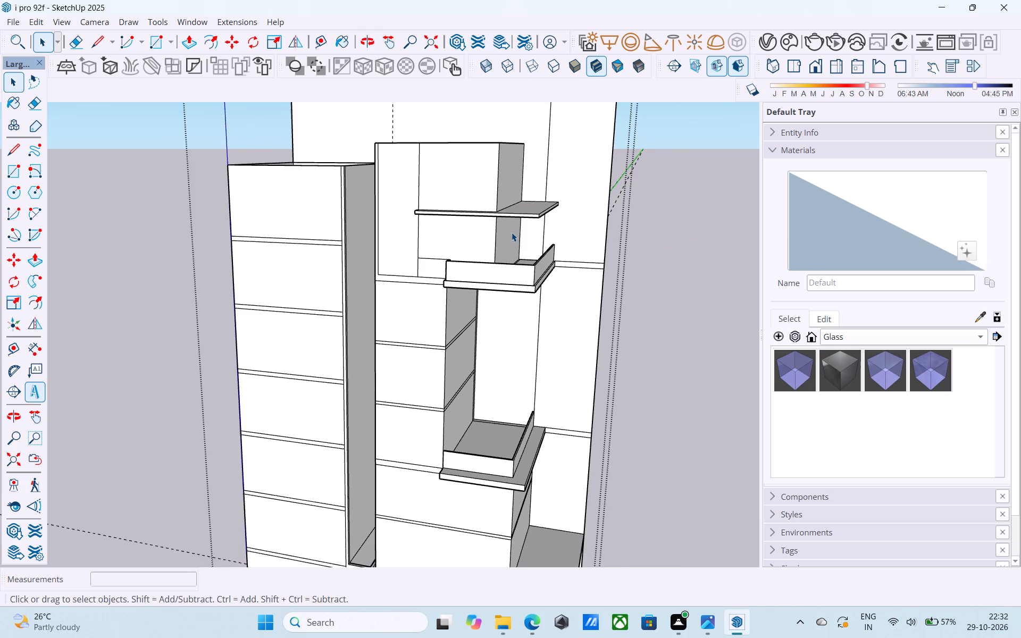
scroll(512, 232, up, 5)
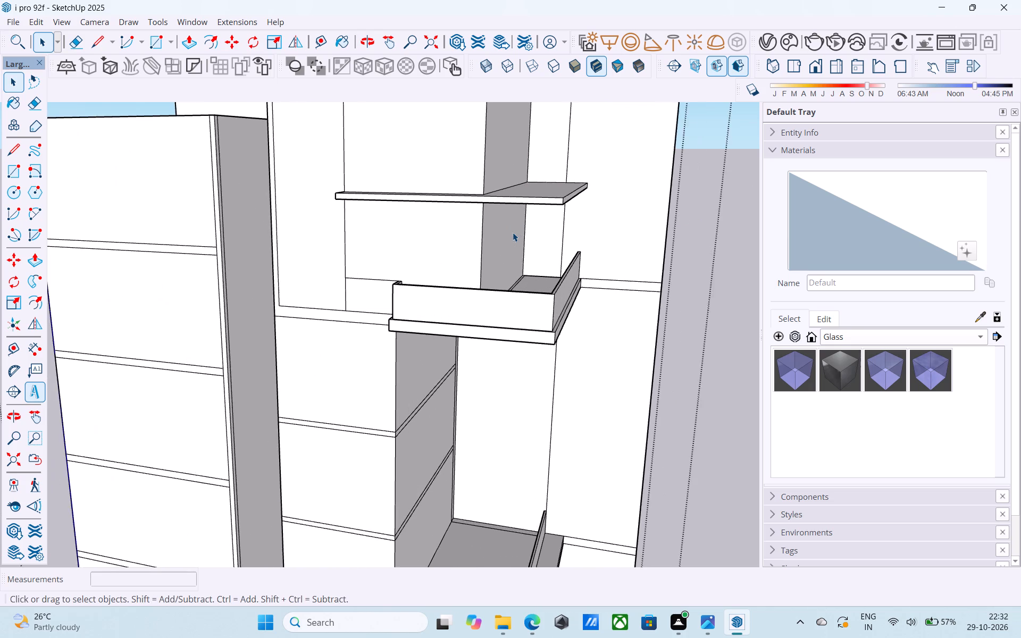
scroll(513, 232, up, 1)
scroll(513, 232, down, 4)
scroll(409, 265, down, 6)
middle_drag(390, 269, 315, 261)
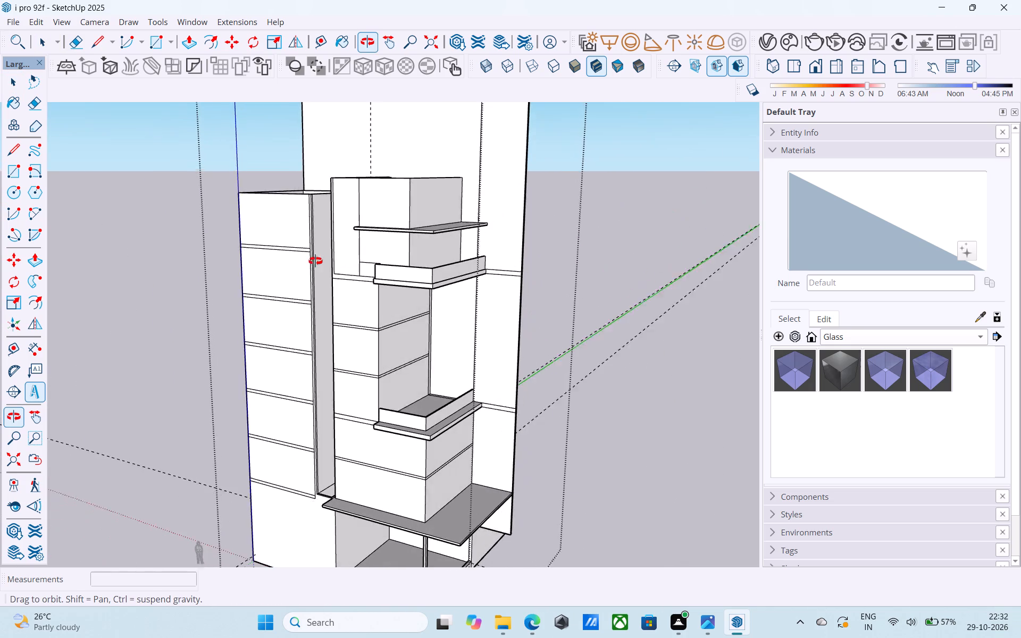
middle_drag(315, 261, 278, 266)
scroll(428, 261, down, 4)
middle_drag(453, 319, 431, 304)
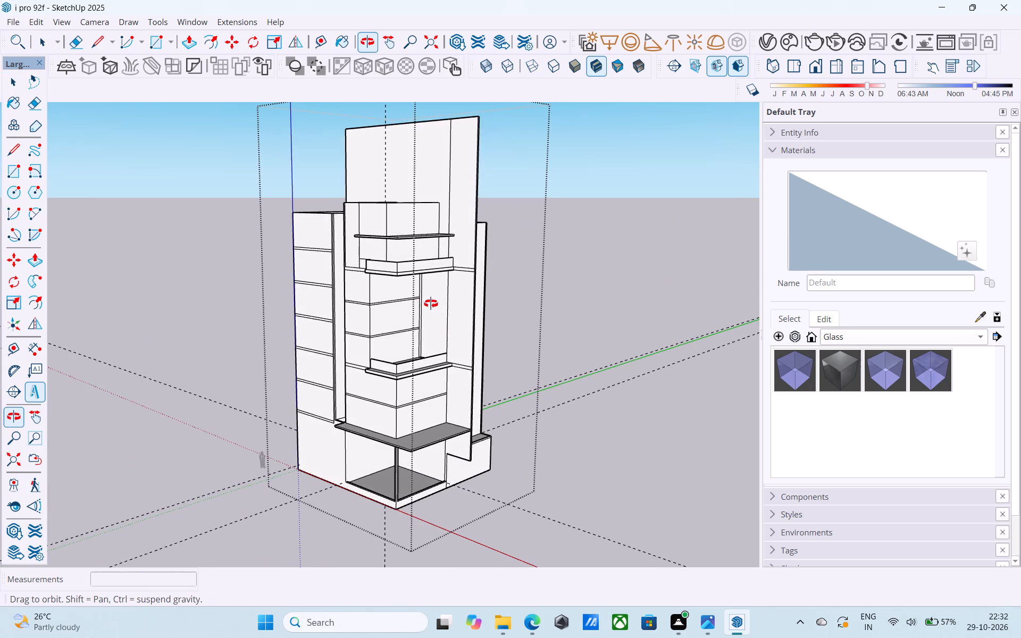
middle_drag(431, 304, 445, 330)
scroll(384, 372, up, 6)
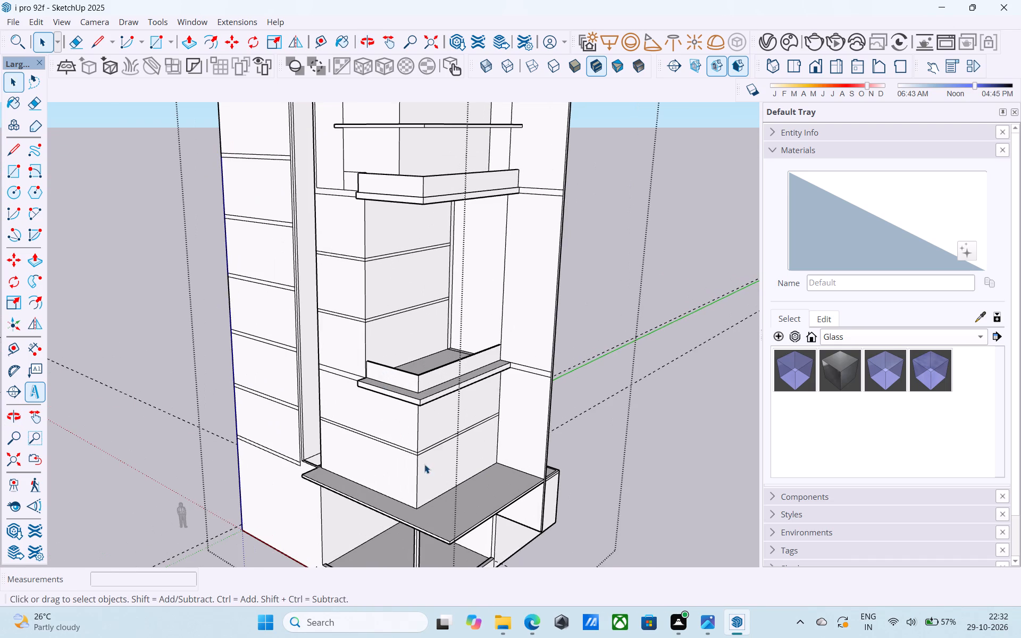
scroll(441, 426, down, 2)
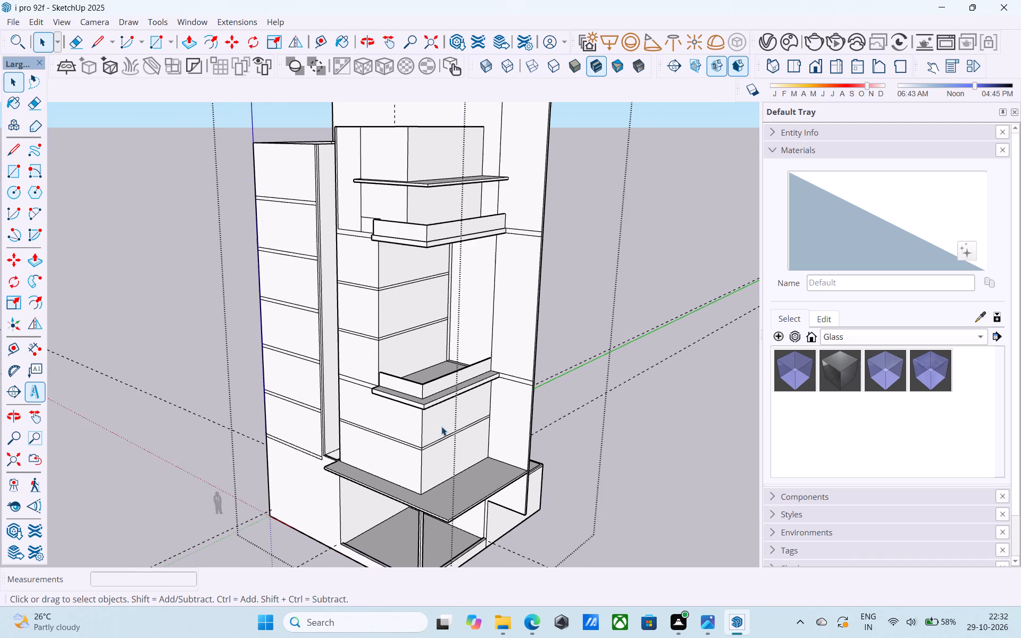
scroll(441, 426, down, 4)
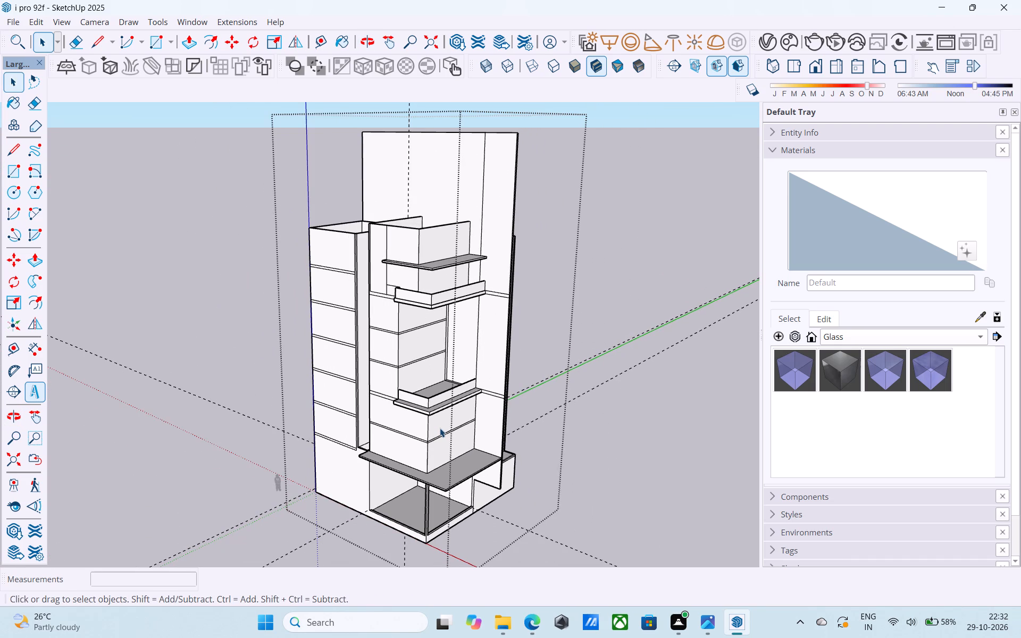